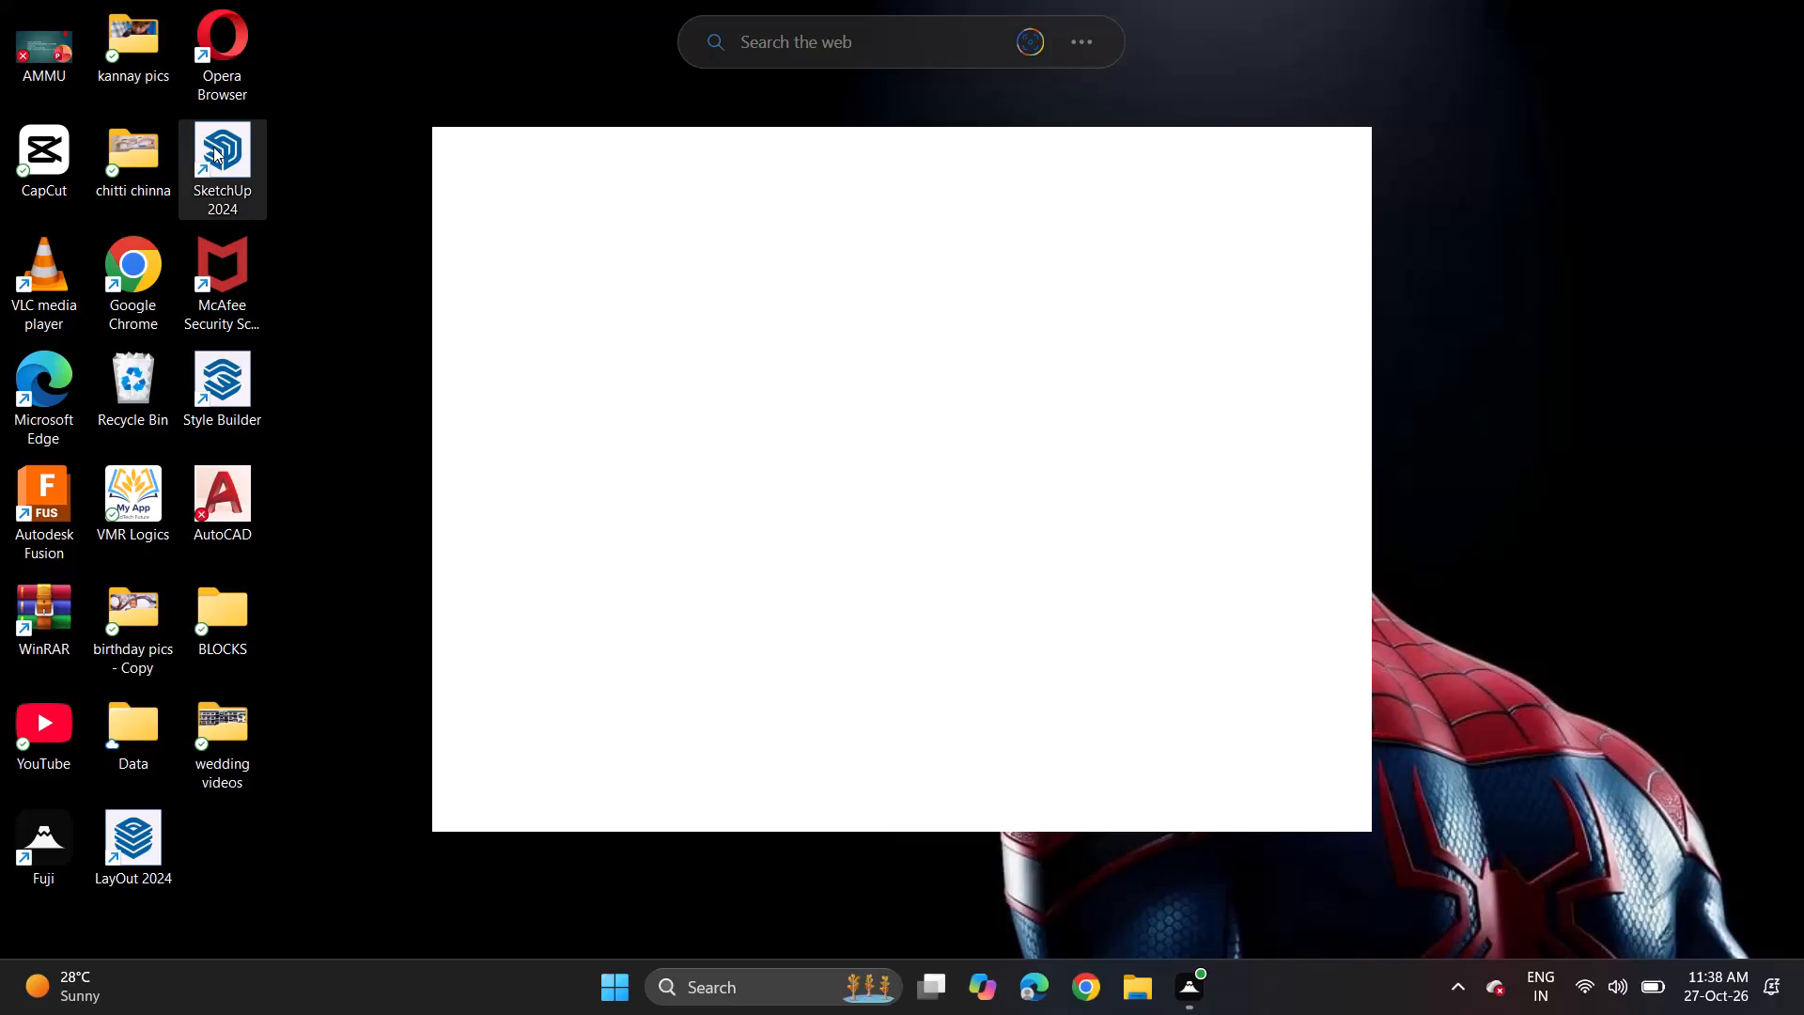
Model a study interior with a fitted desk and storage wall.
Launch SketchUp 2024 from the desktop and bring its welcome window to the front.
click(380, 229)
double_click(240, 174)
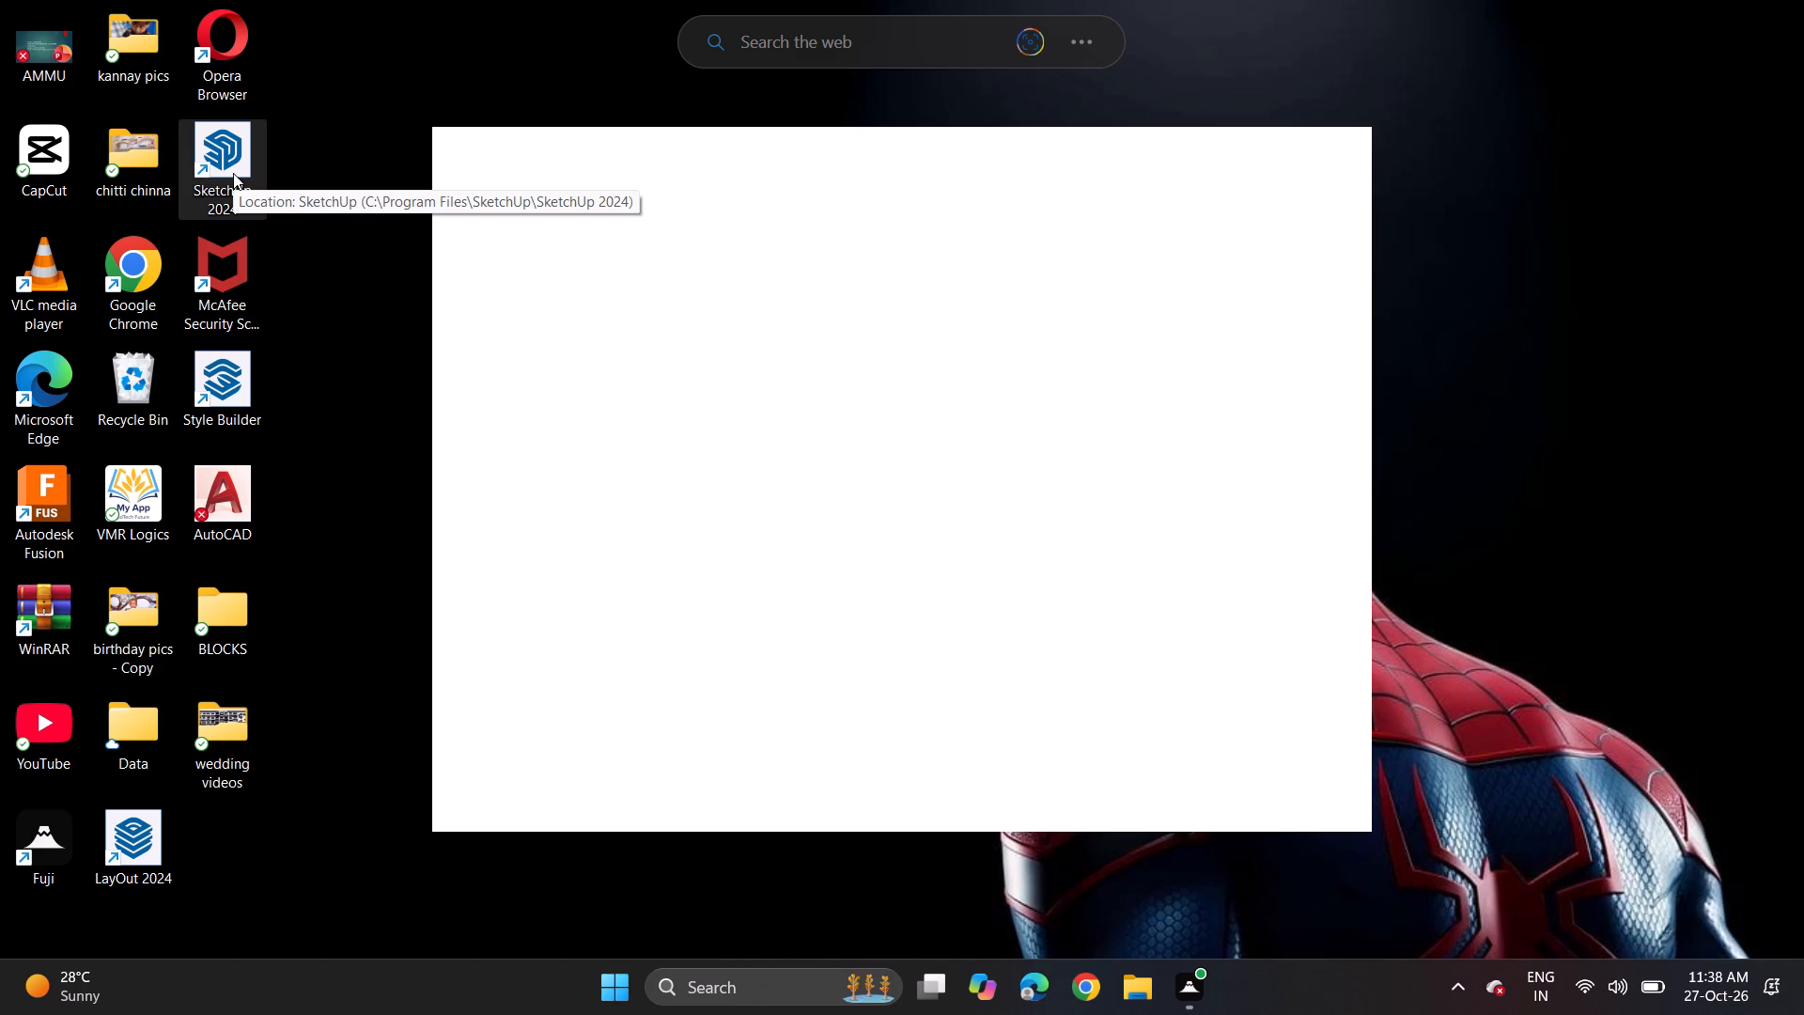
double_click(227, 154)
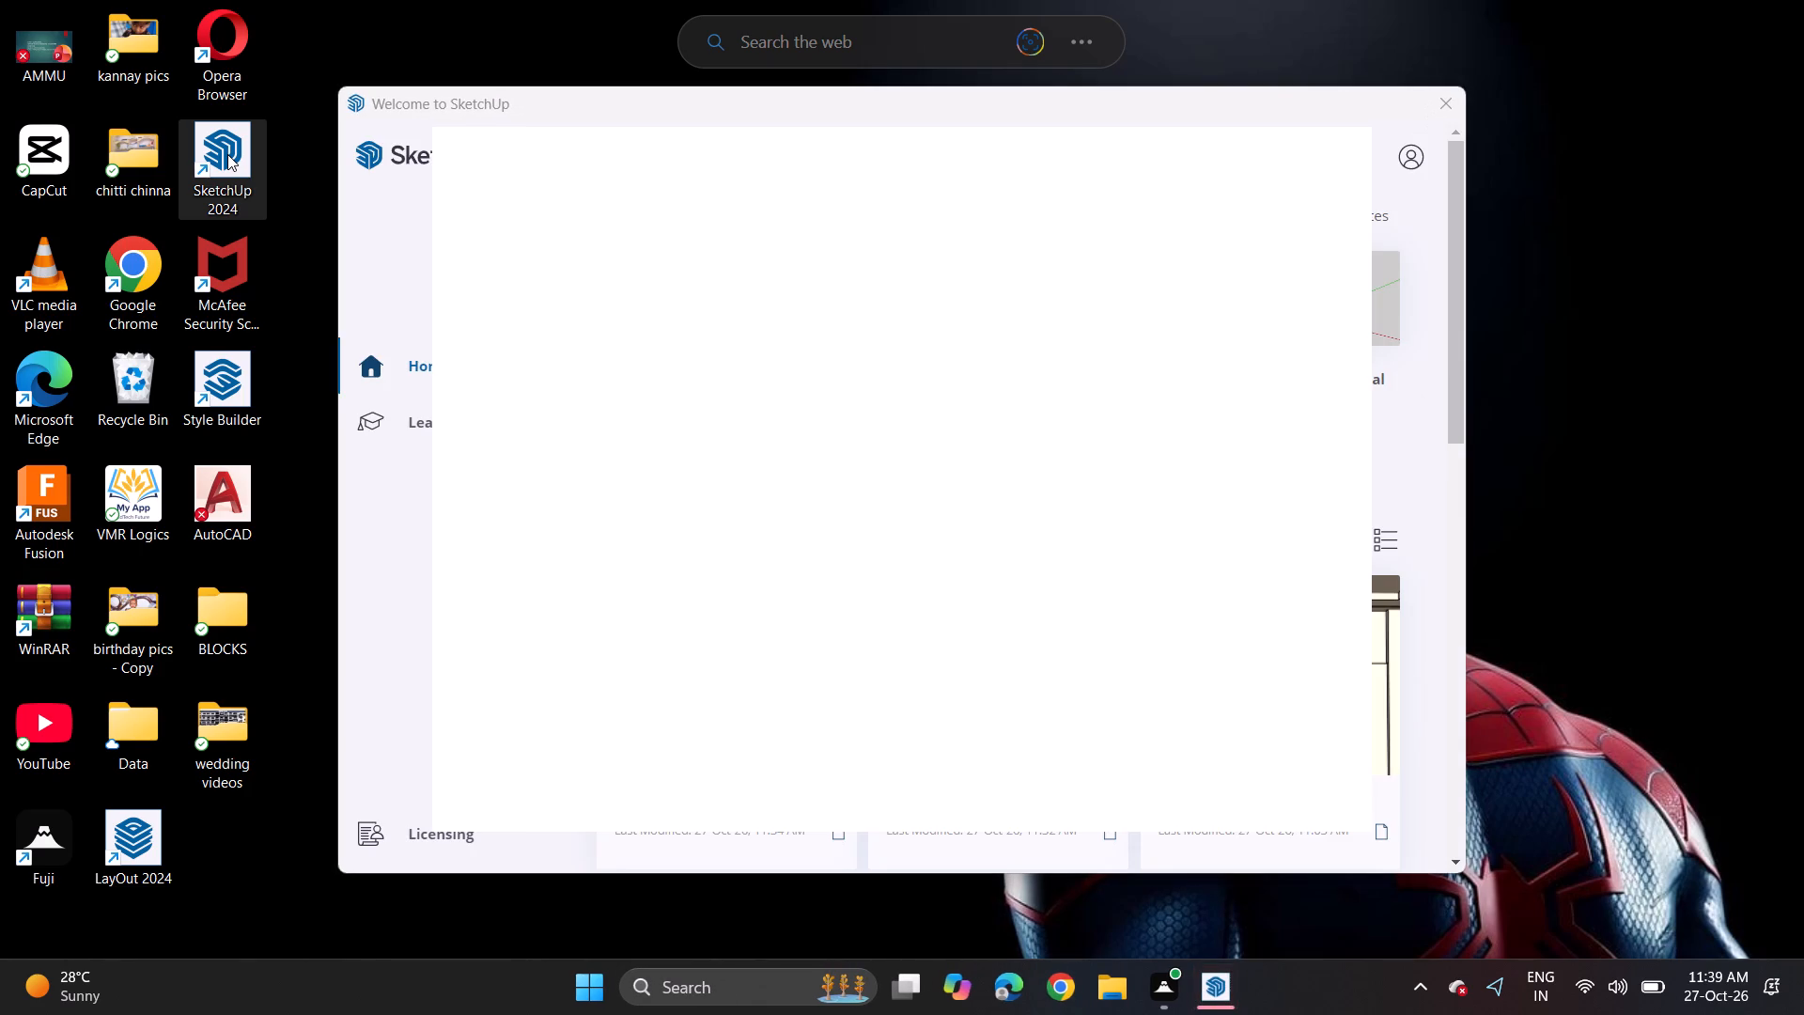
click(397, 277)
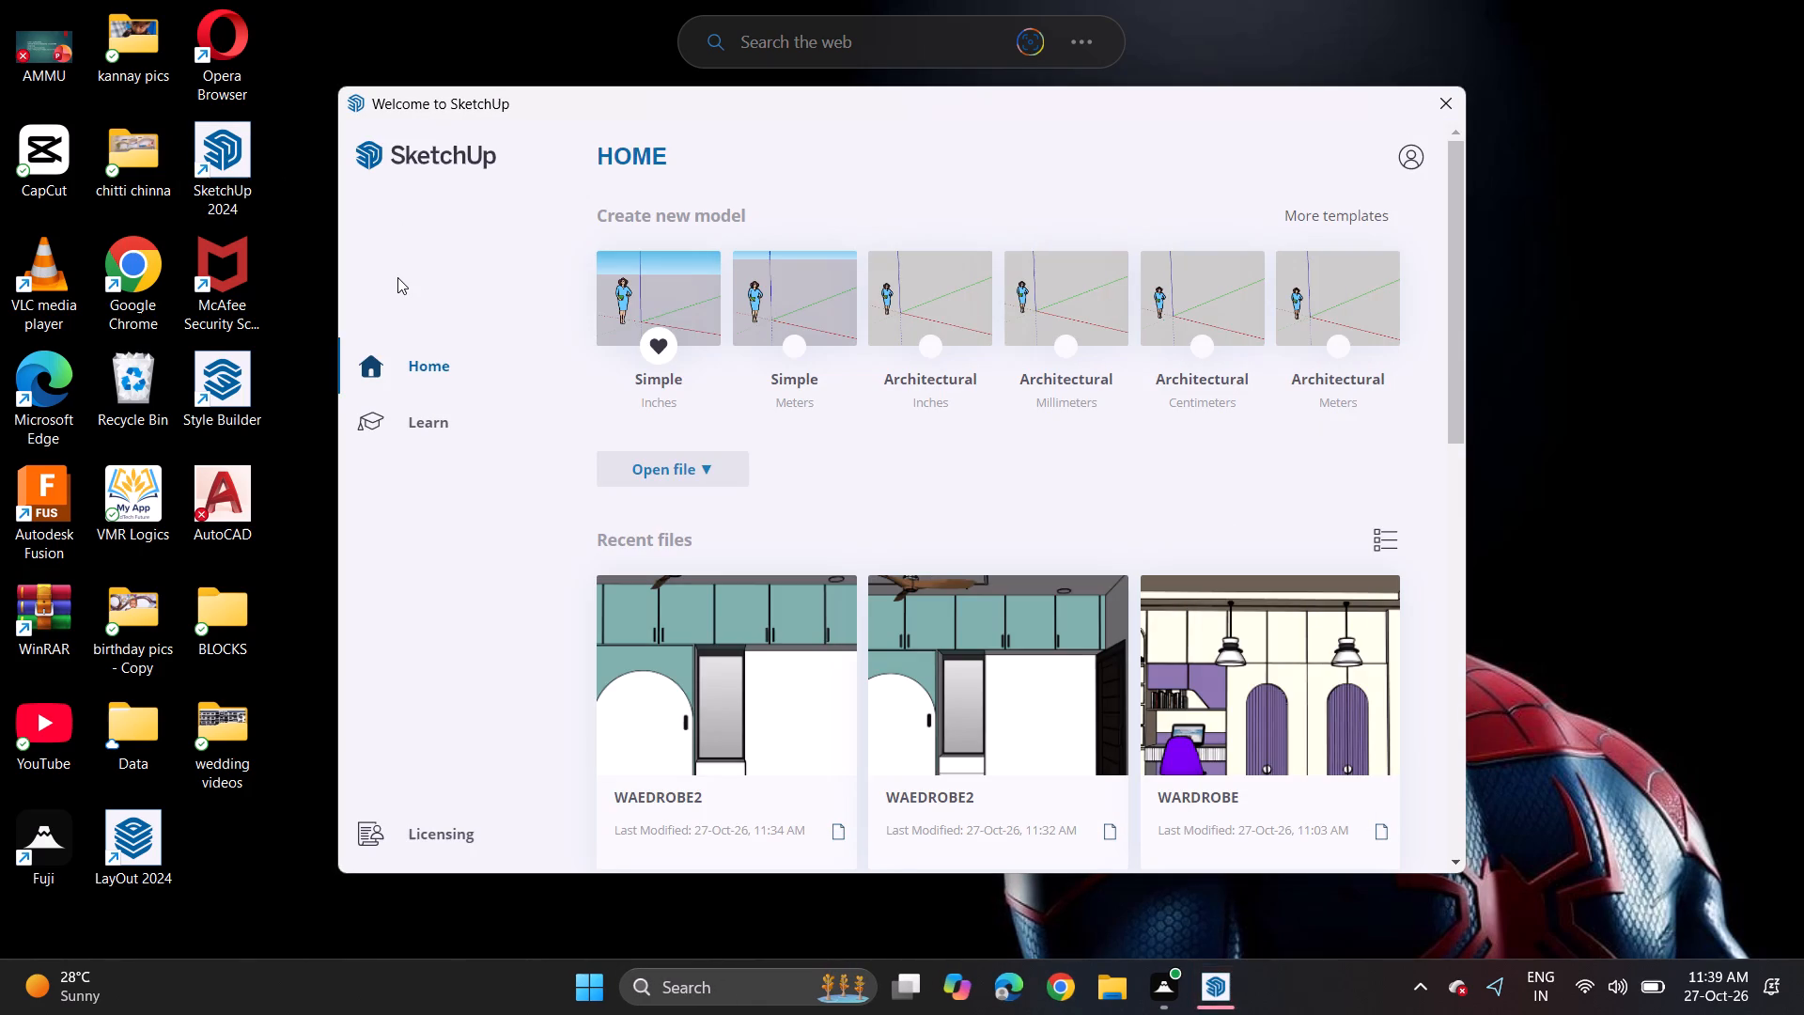
click(397, 277)
click(483, 247)
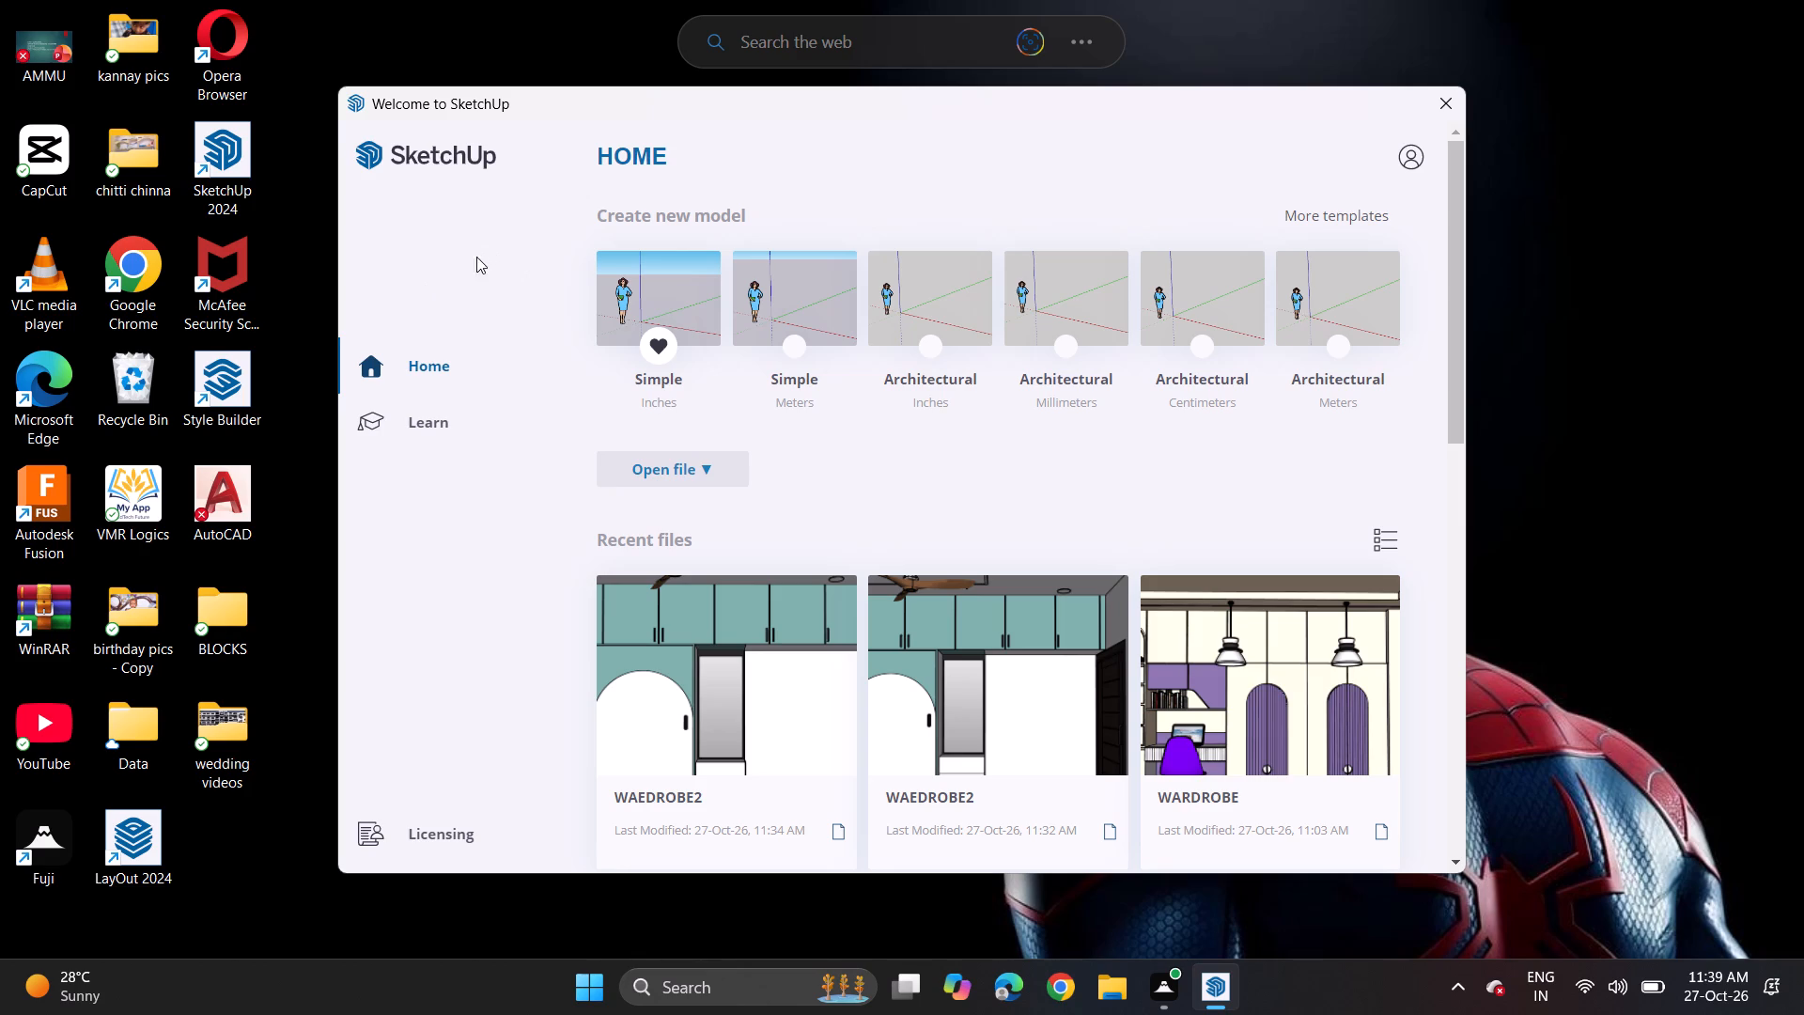
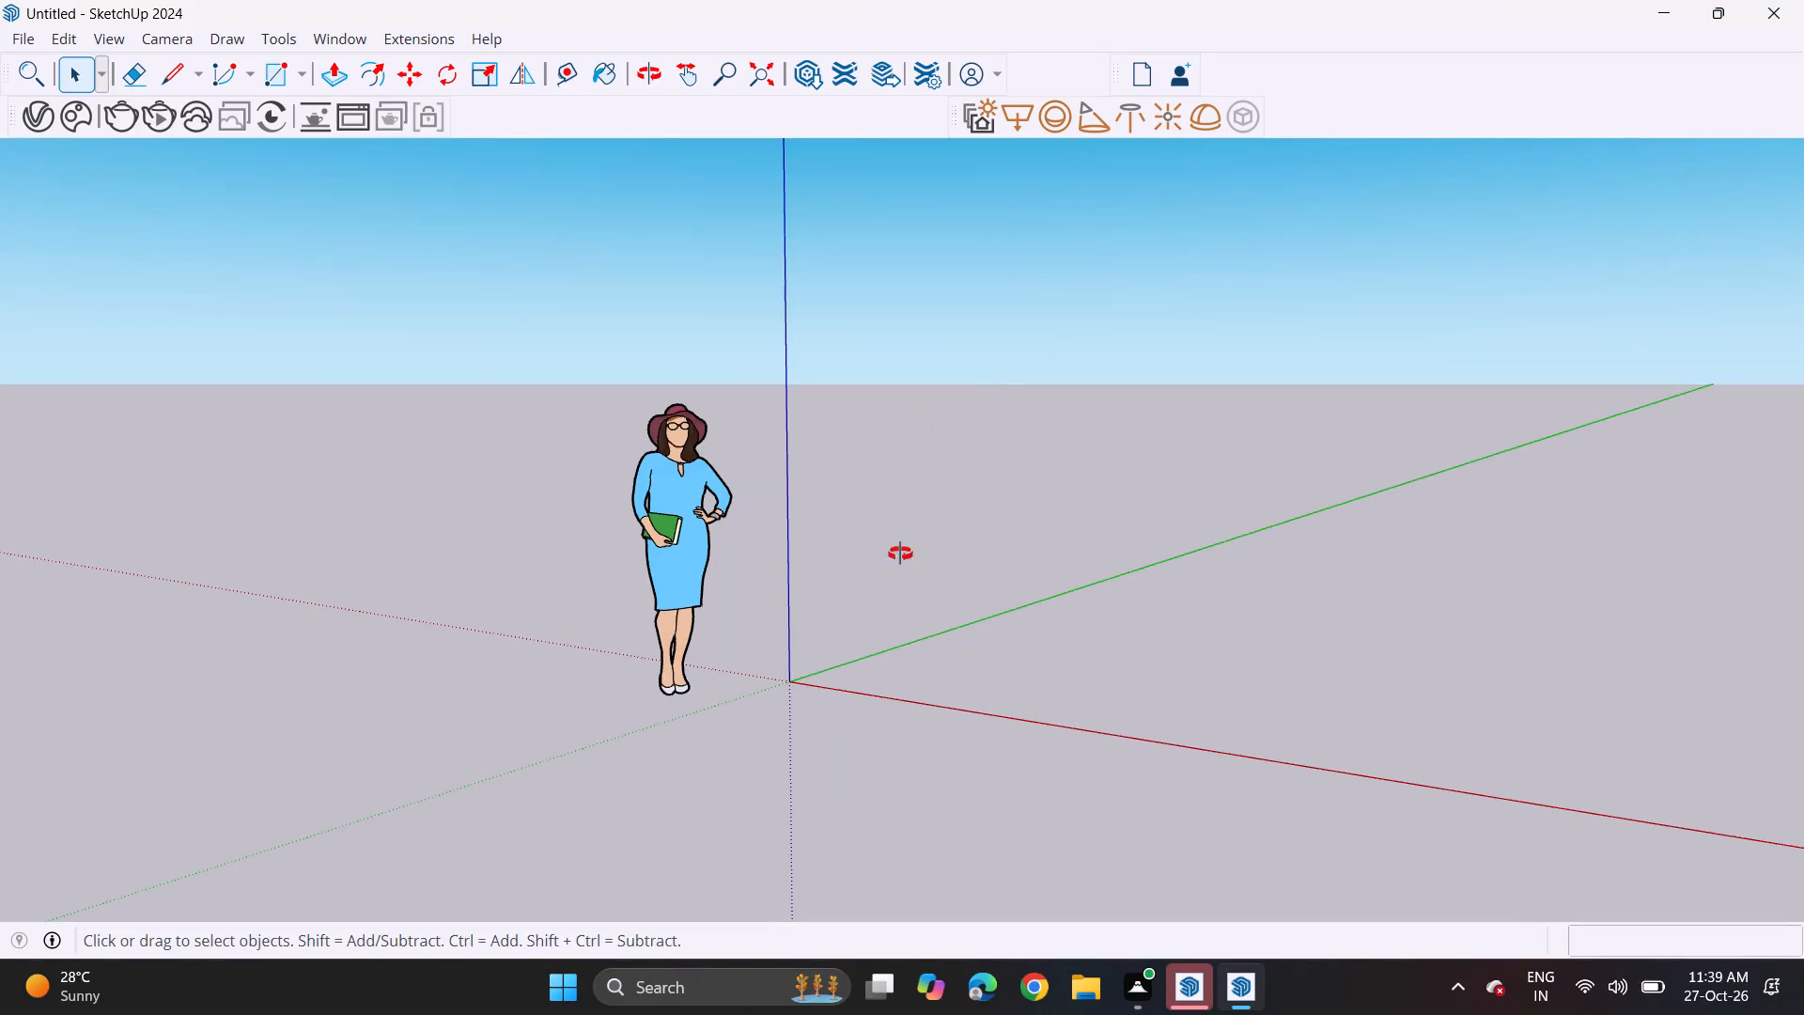
Draw a rectangle about 10' 1" by 9' 6" on the ground plane beside the green axis.
middle_drag(879, 565, 1157, 546)
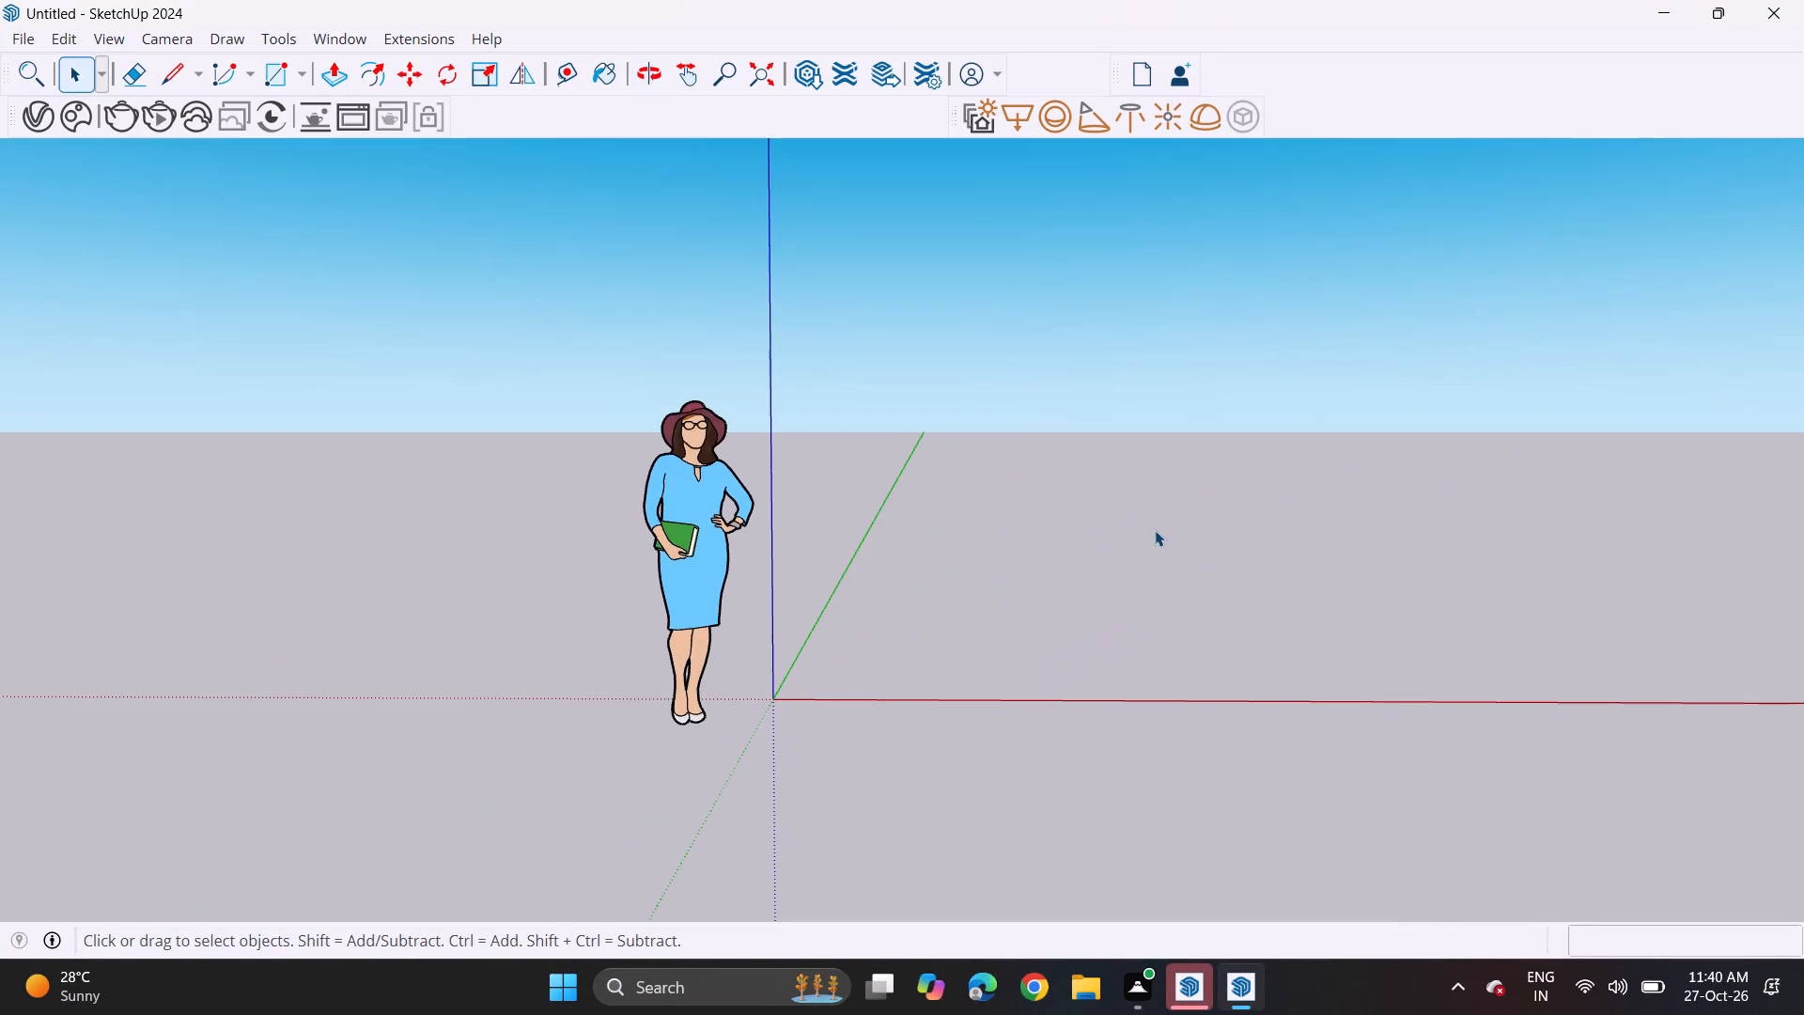
shift+middle_drag(1193, 513, 423, 636)
middle_drag(787, 565, 244, 701)
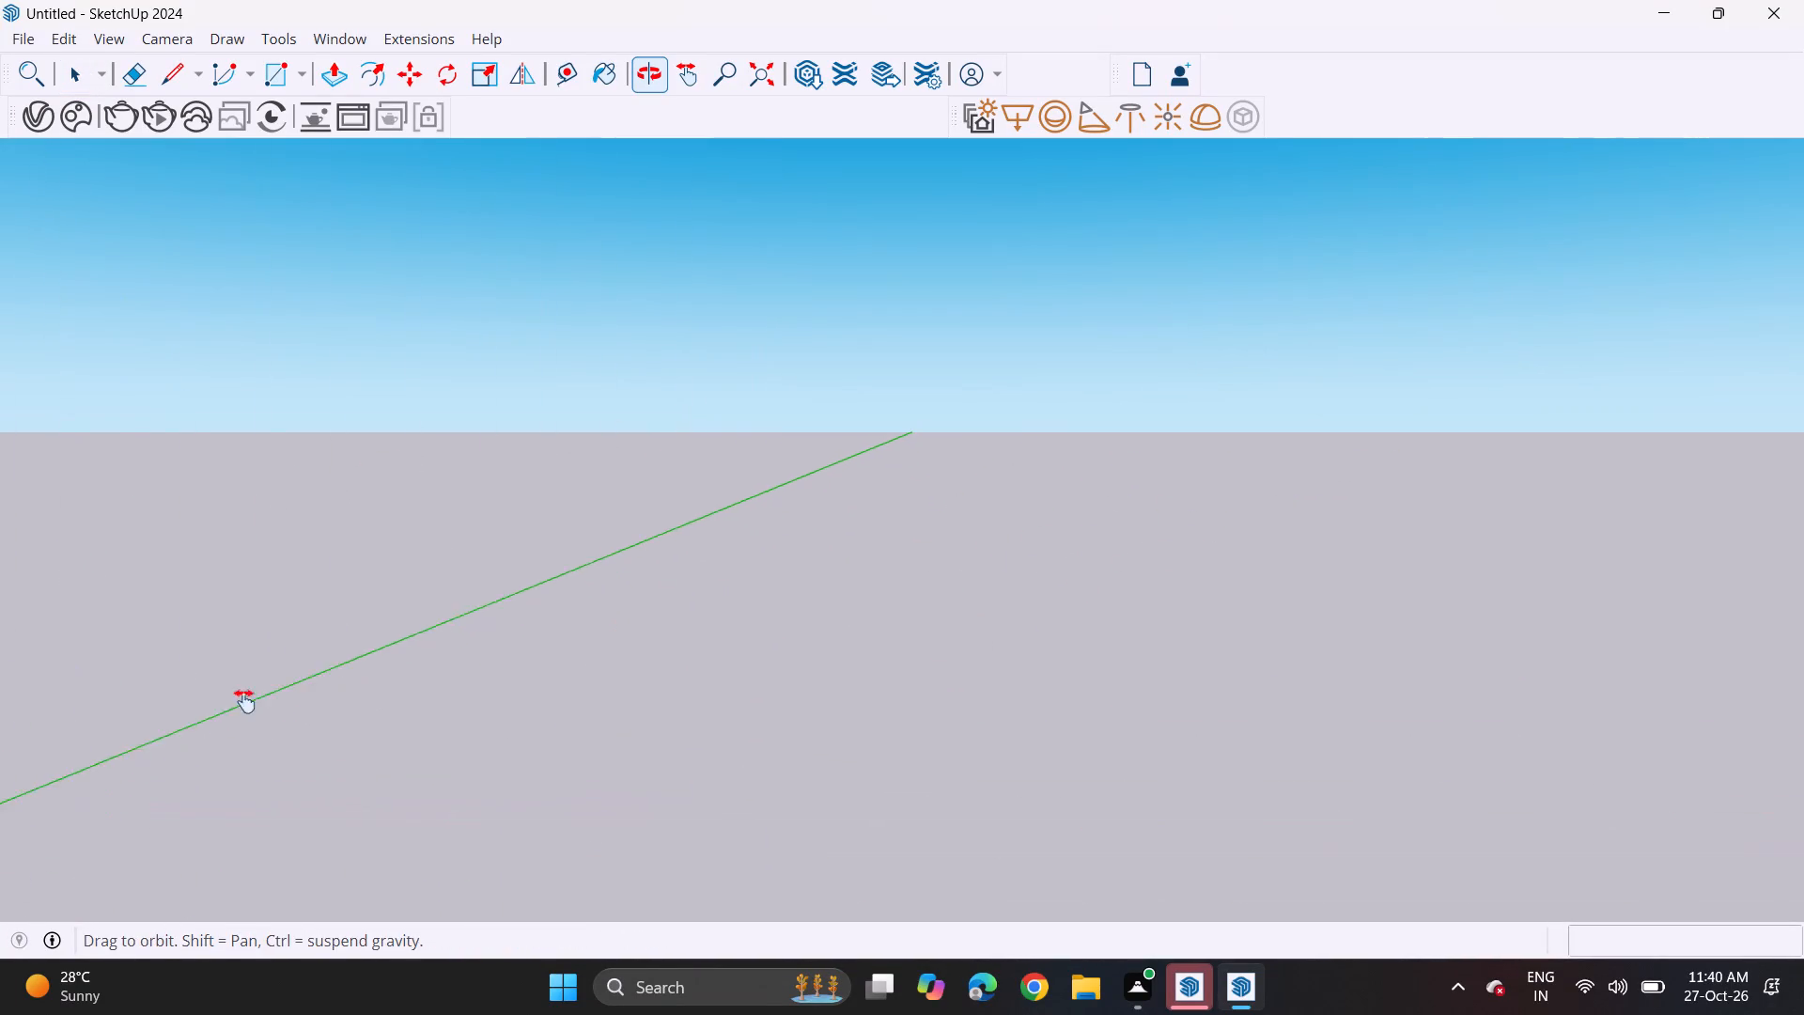
middle_drag(244, 701, 143, 701)
scroll(419, 616, down, 5)
shift+middle_drag(731, 575, 242, 655)
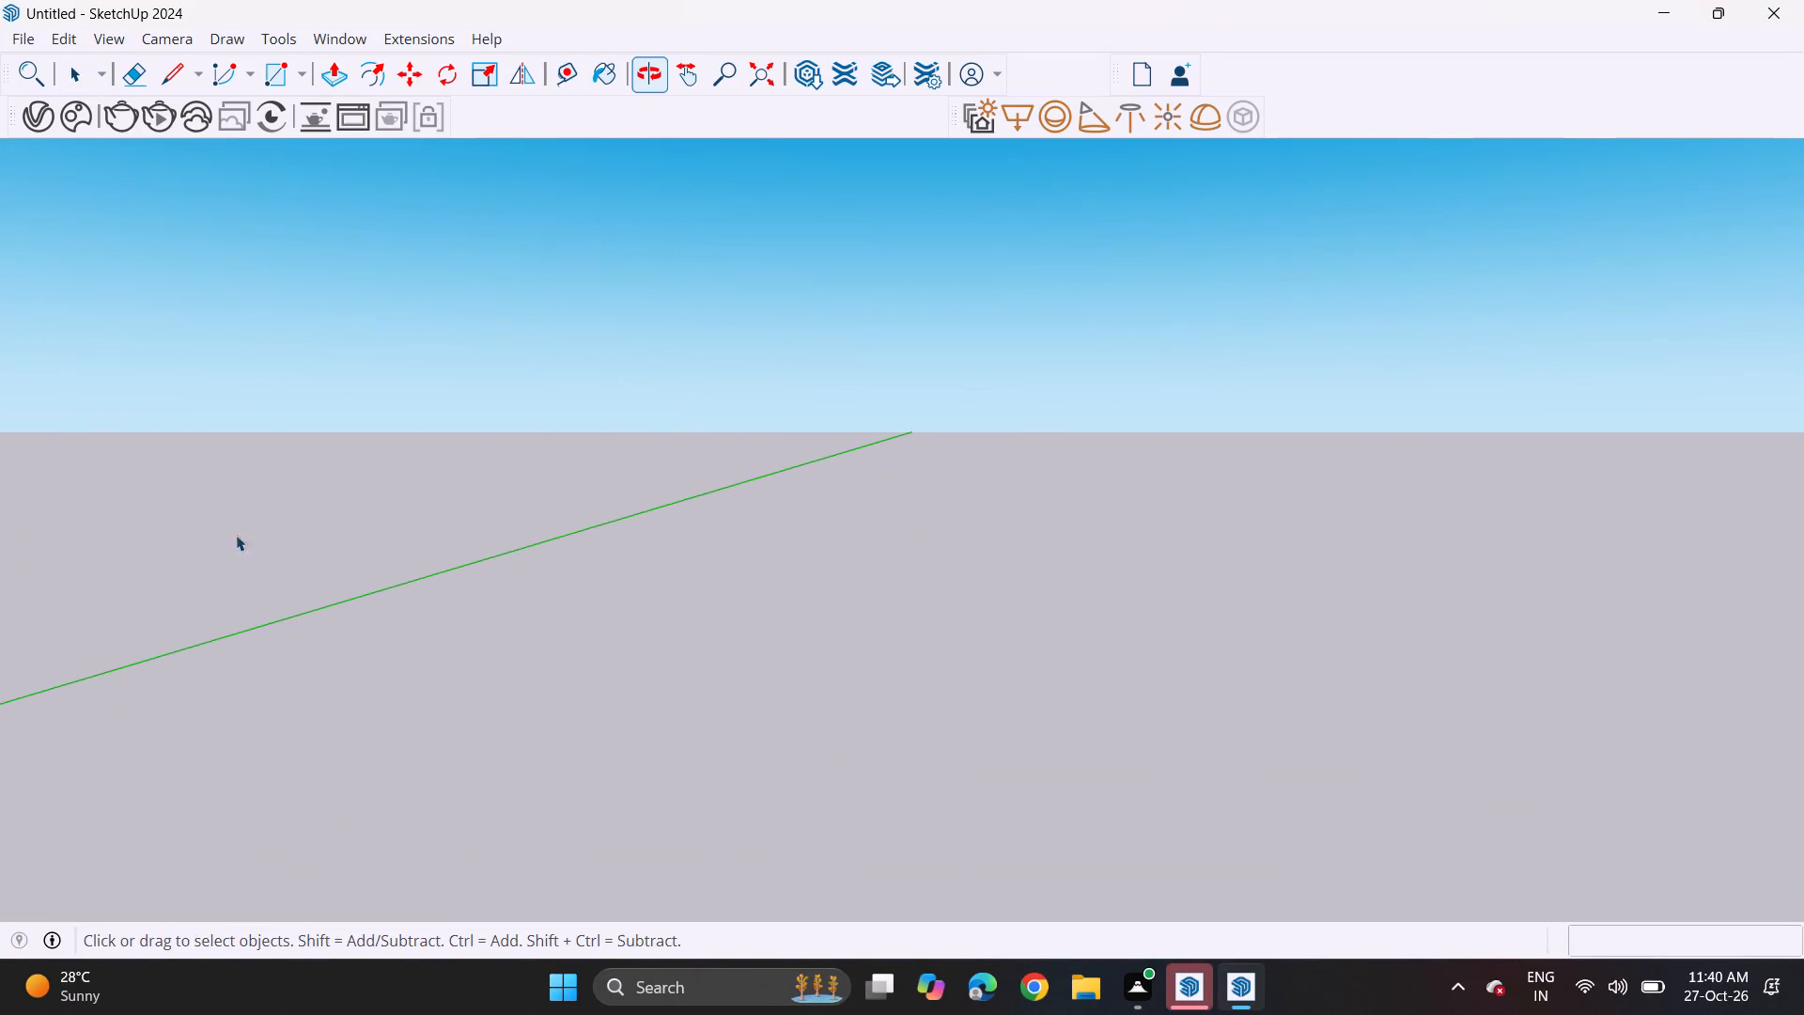
click(270, 70)
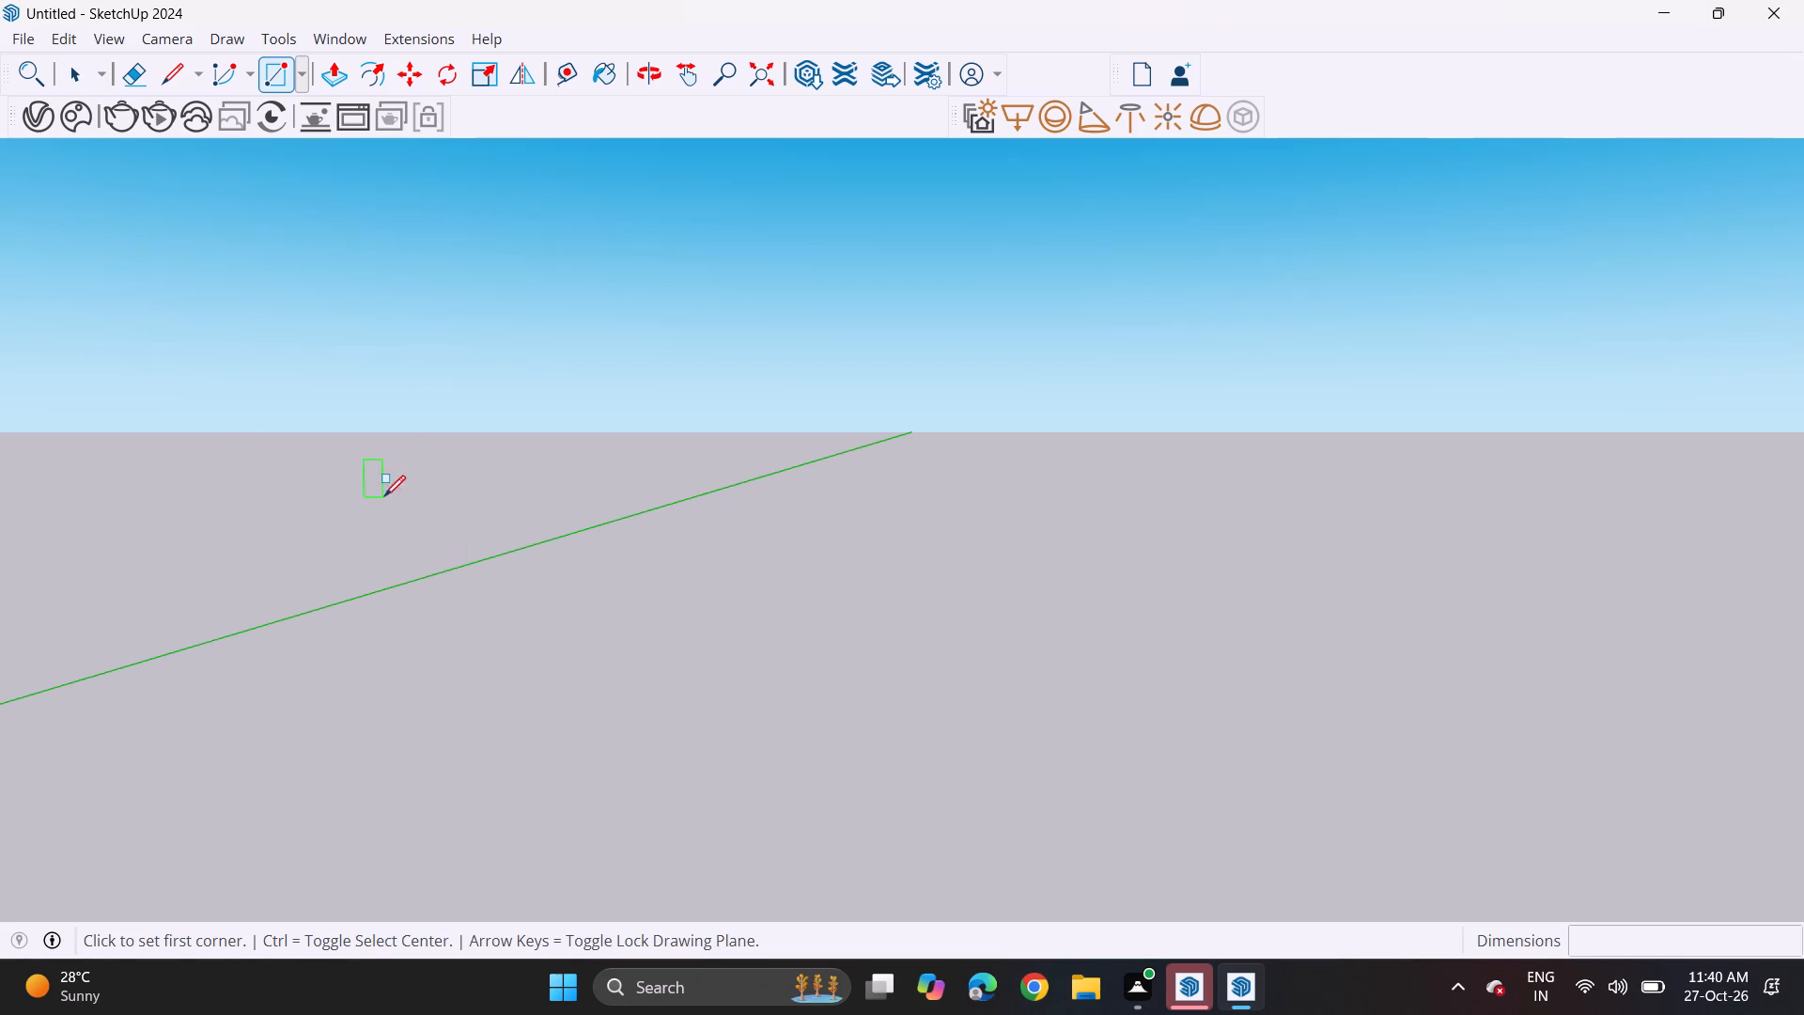
middle_drag(568, 627, 600, 799)
scroll(600, 799, up, 1)
click(694, 754)
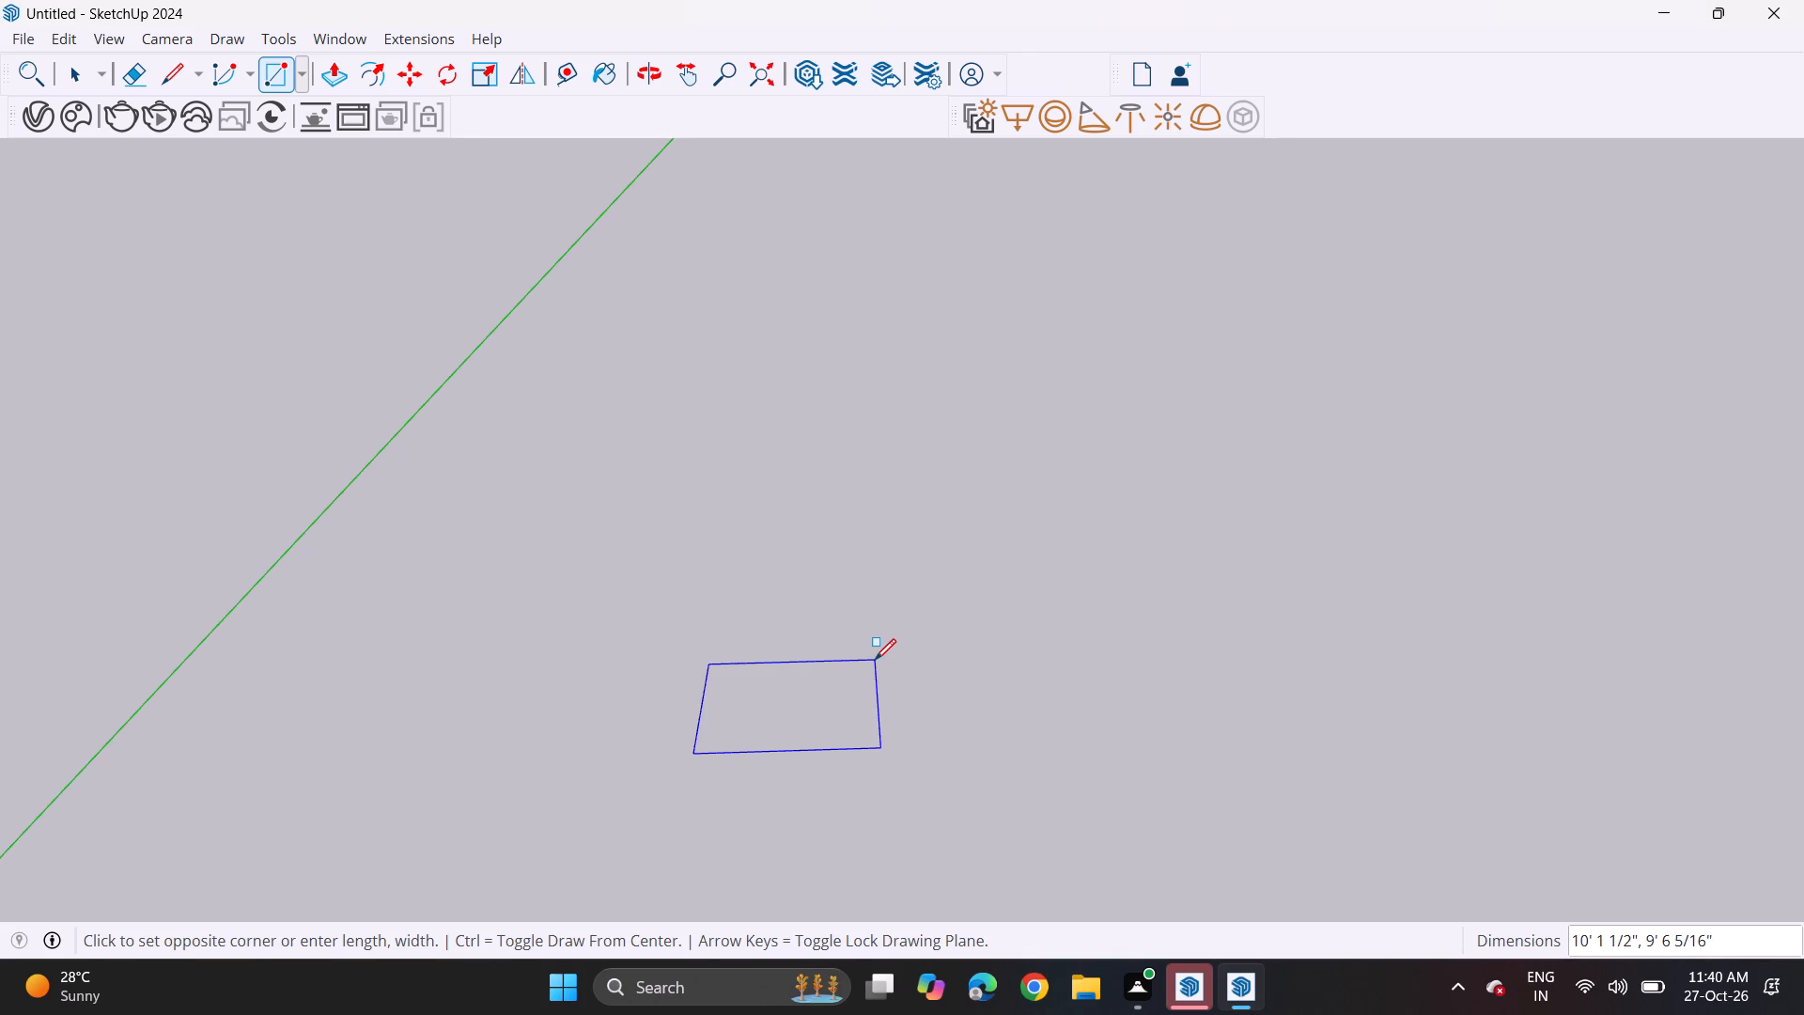
click(875, 660)
Extrude the rectangle upward 10' into a box.
scroll(754, 725, up, 8)
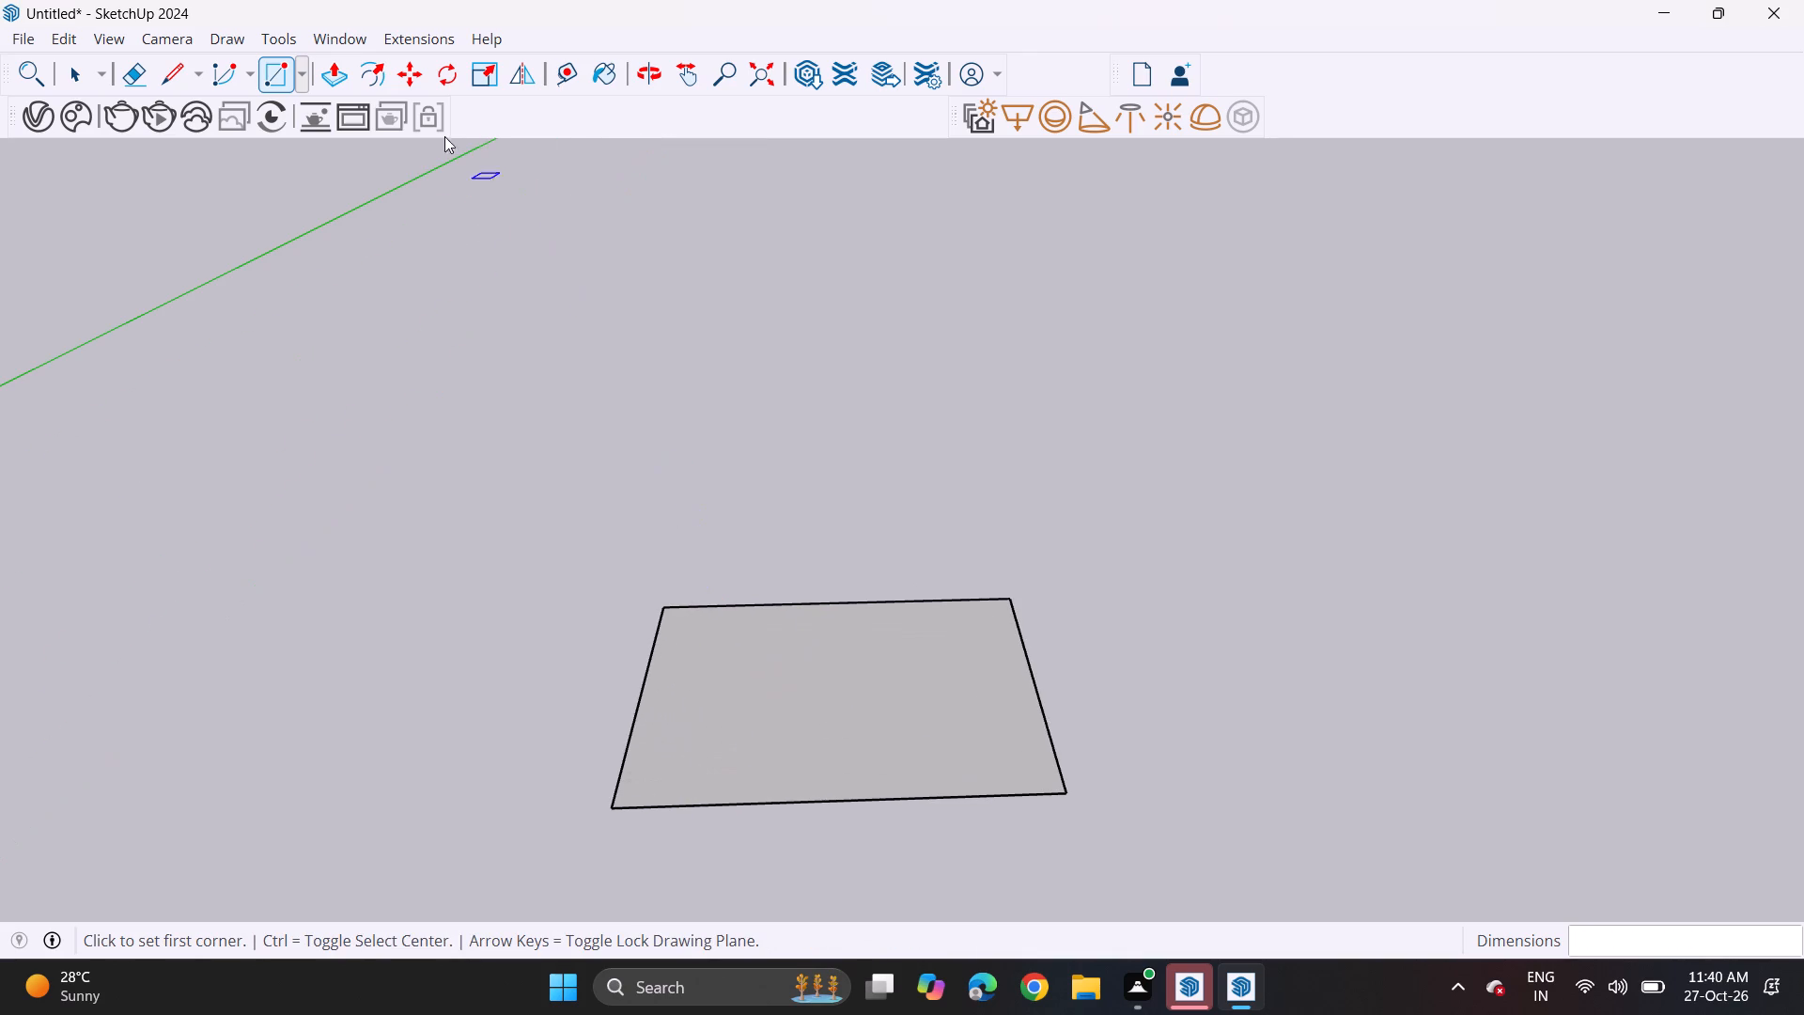
click(331, 80)
click(801, 656)
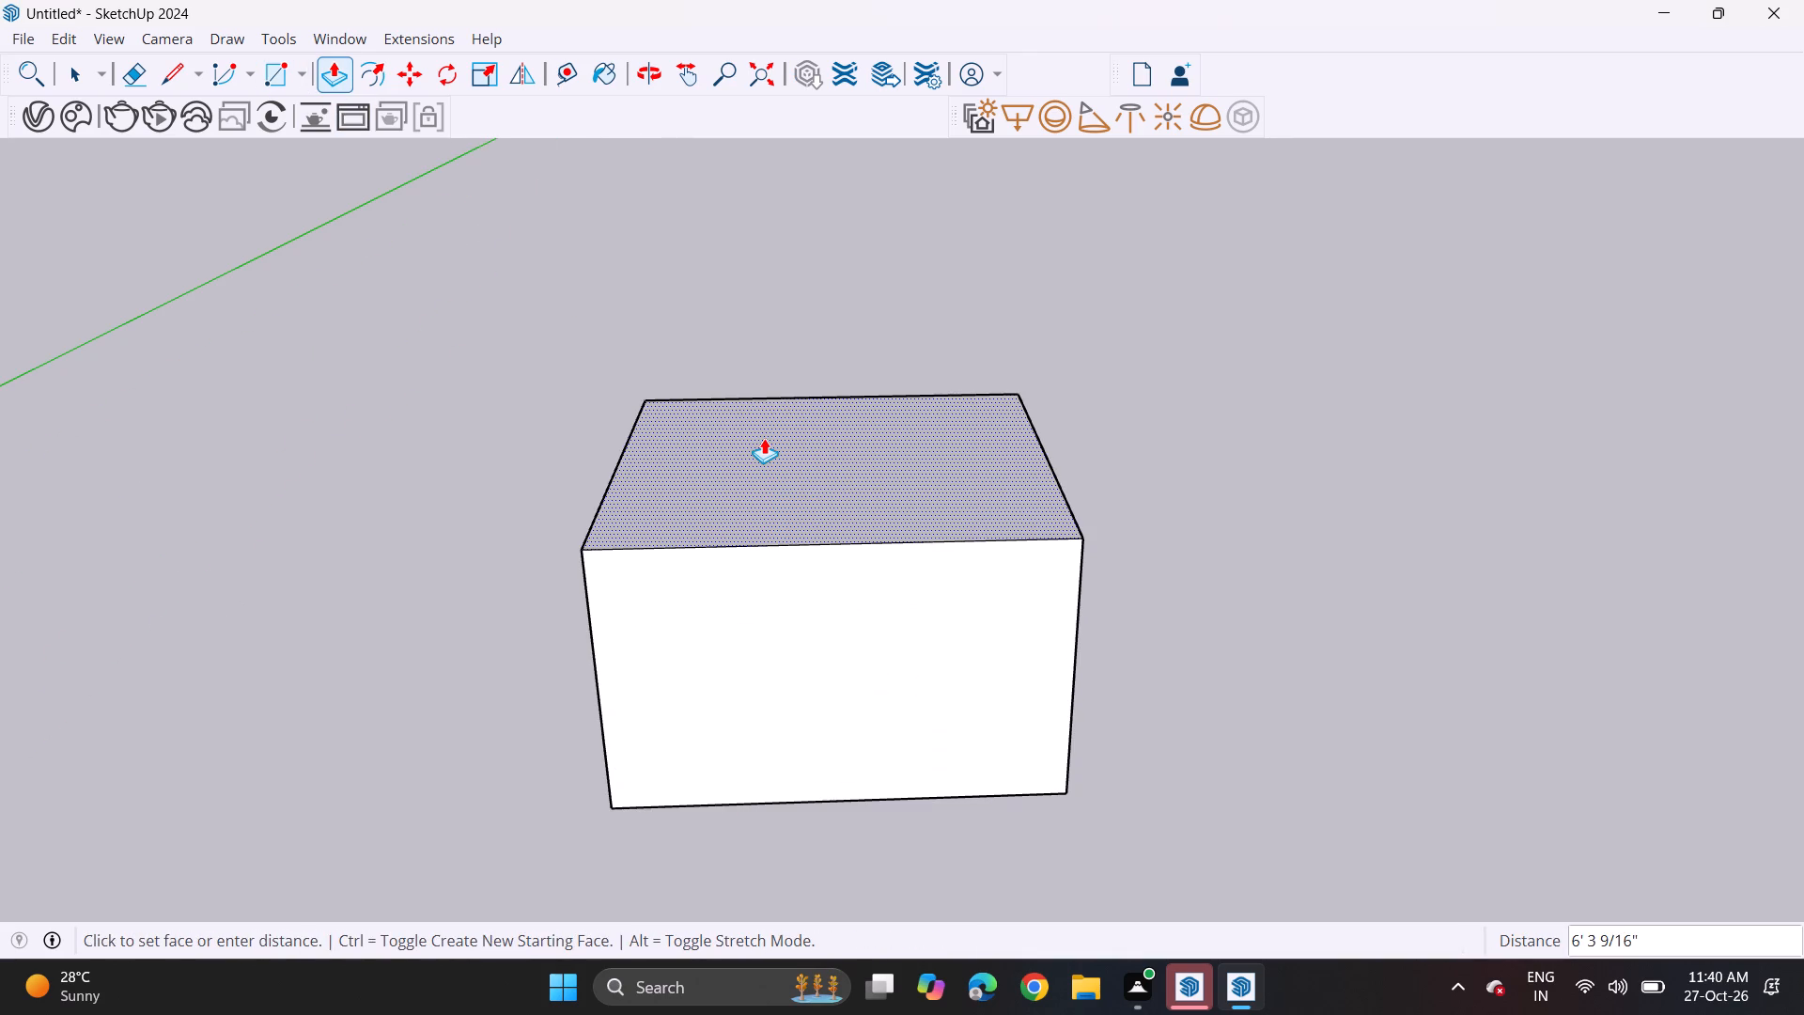
text(10')
key(Return)
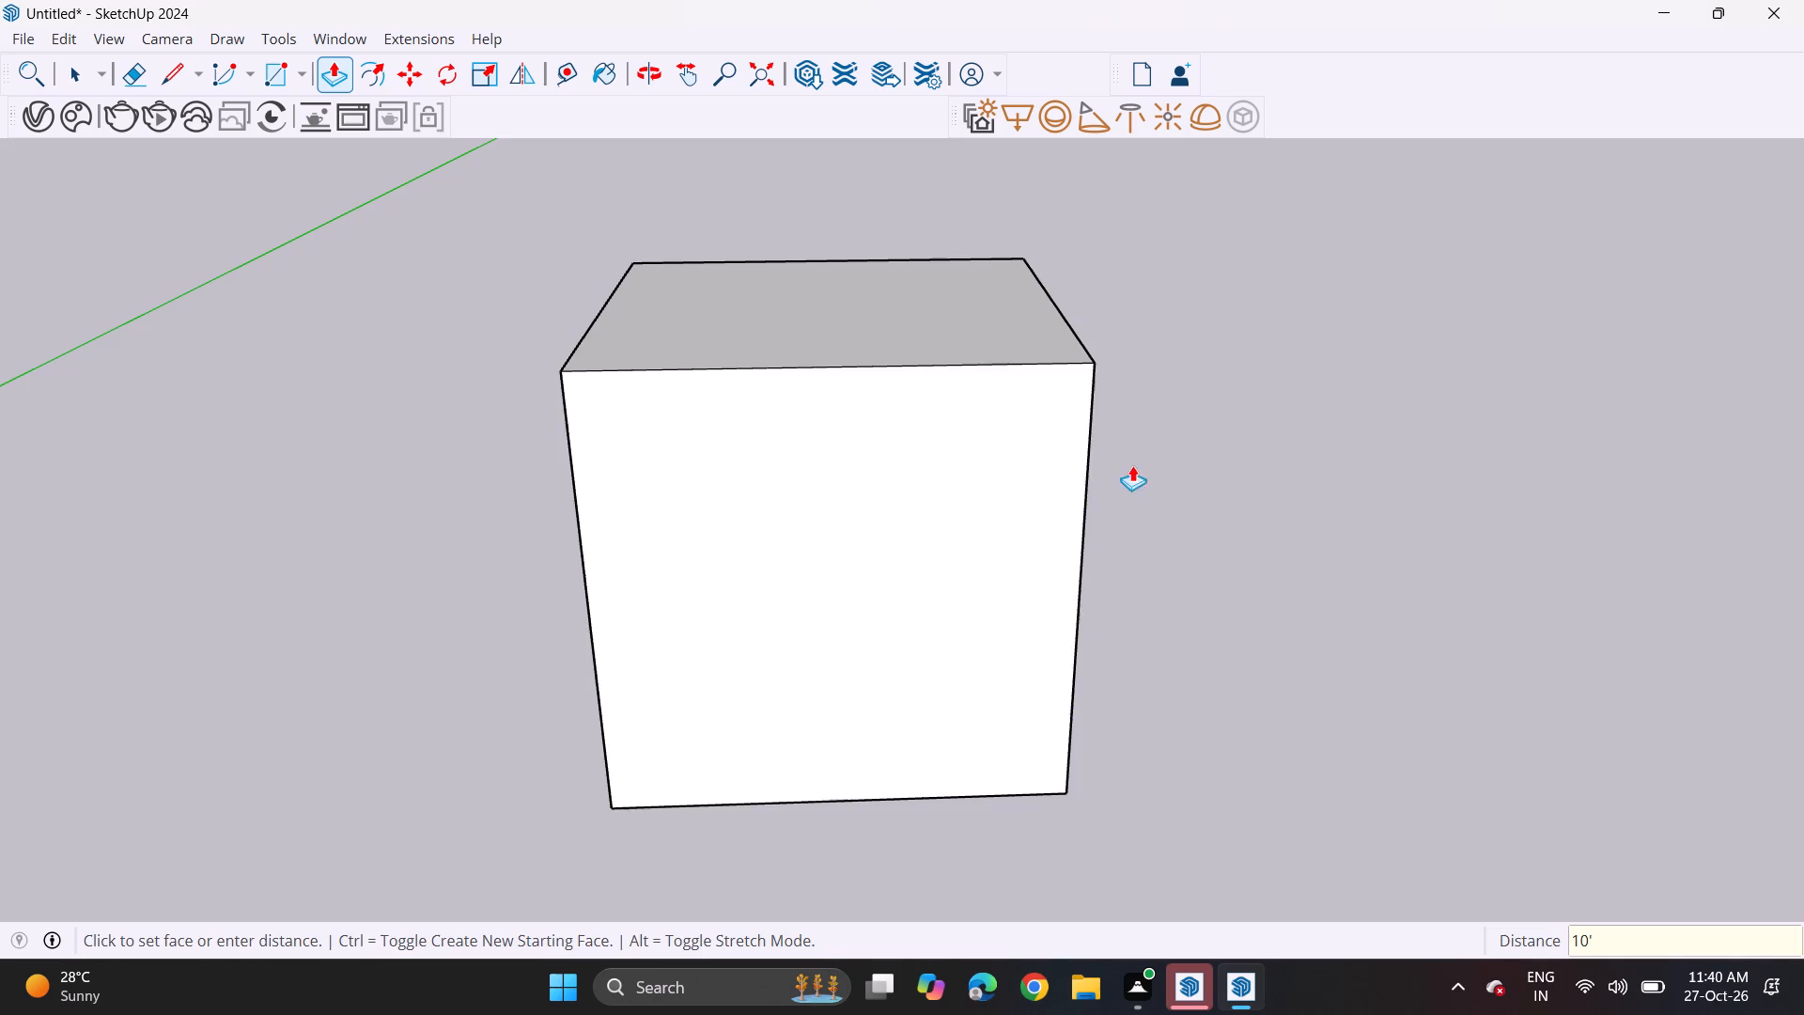
Lengthen the box with Push/Pull by pulling one end face outward about 3' 3" and another 2' 1".
middle_drag(1123, 501, 889, 475)
click(1020, 583)
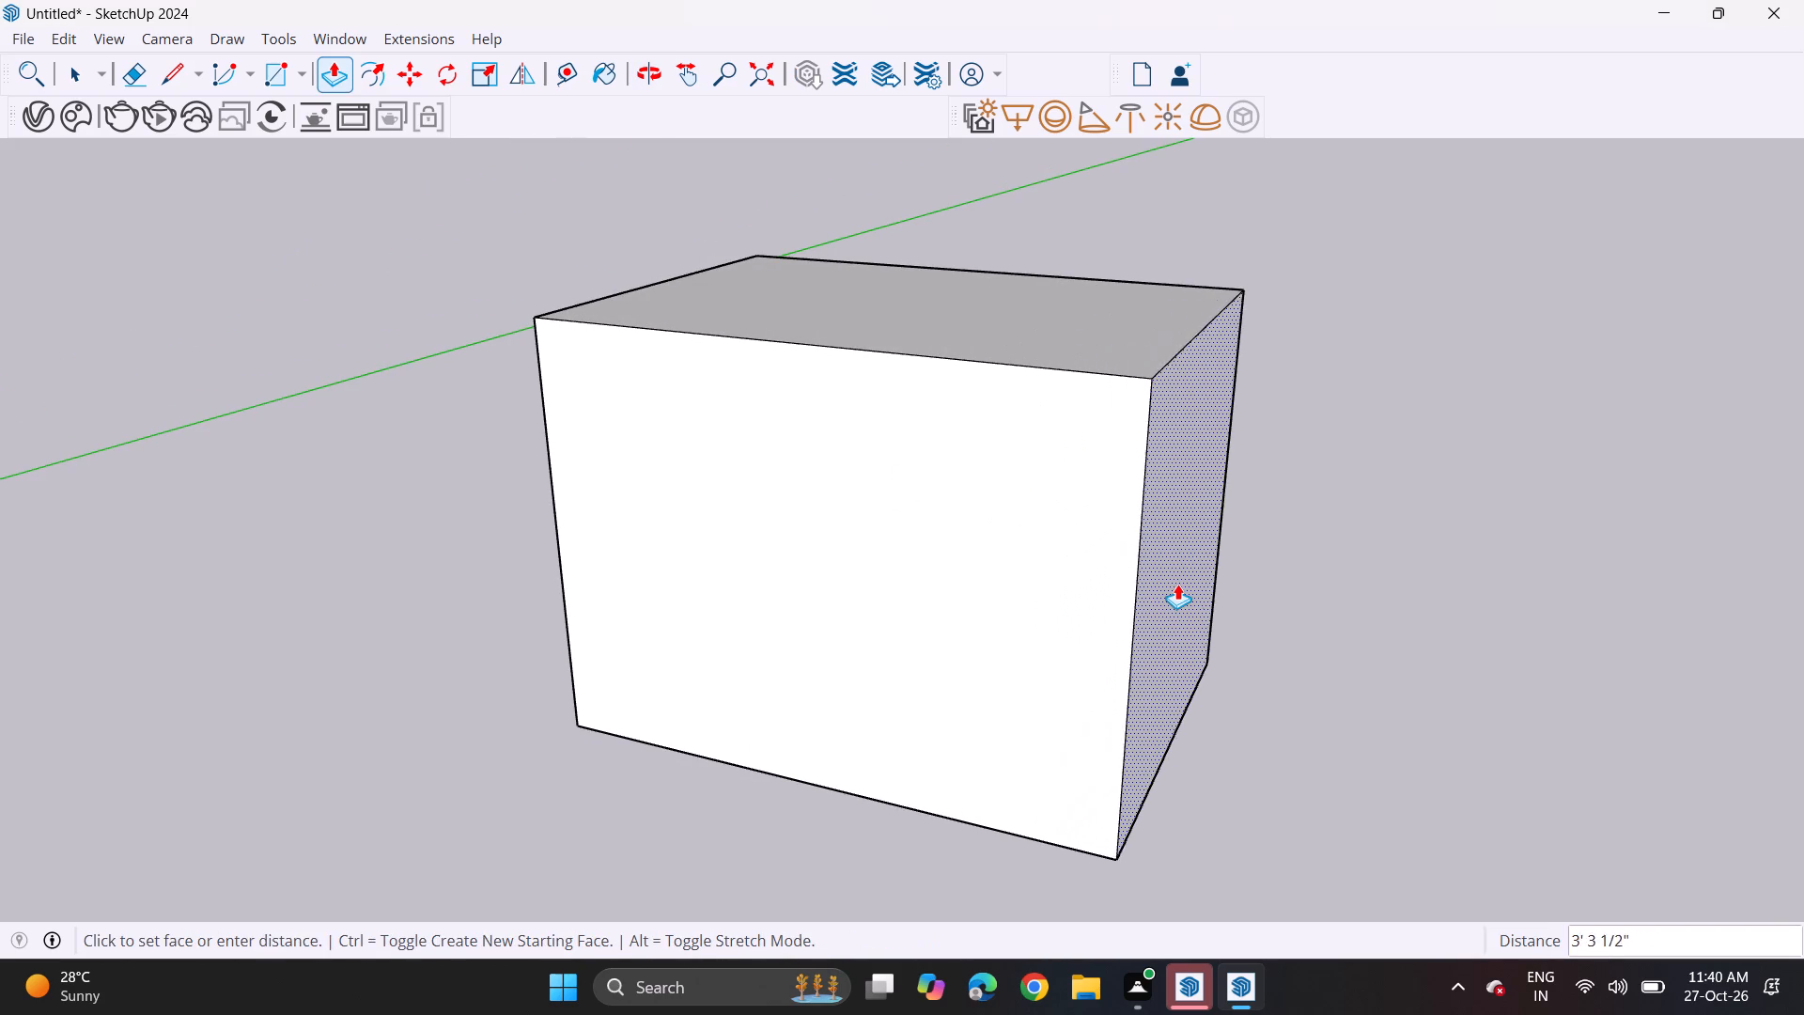
click(1180, 583)
click(1190, 588)
click(1287, 598)
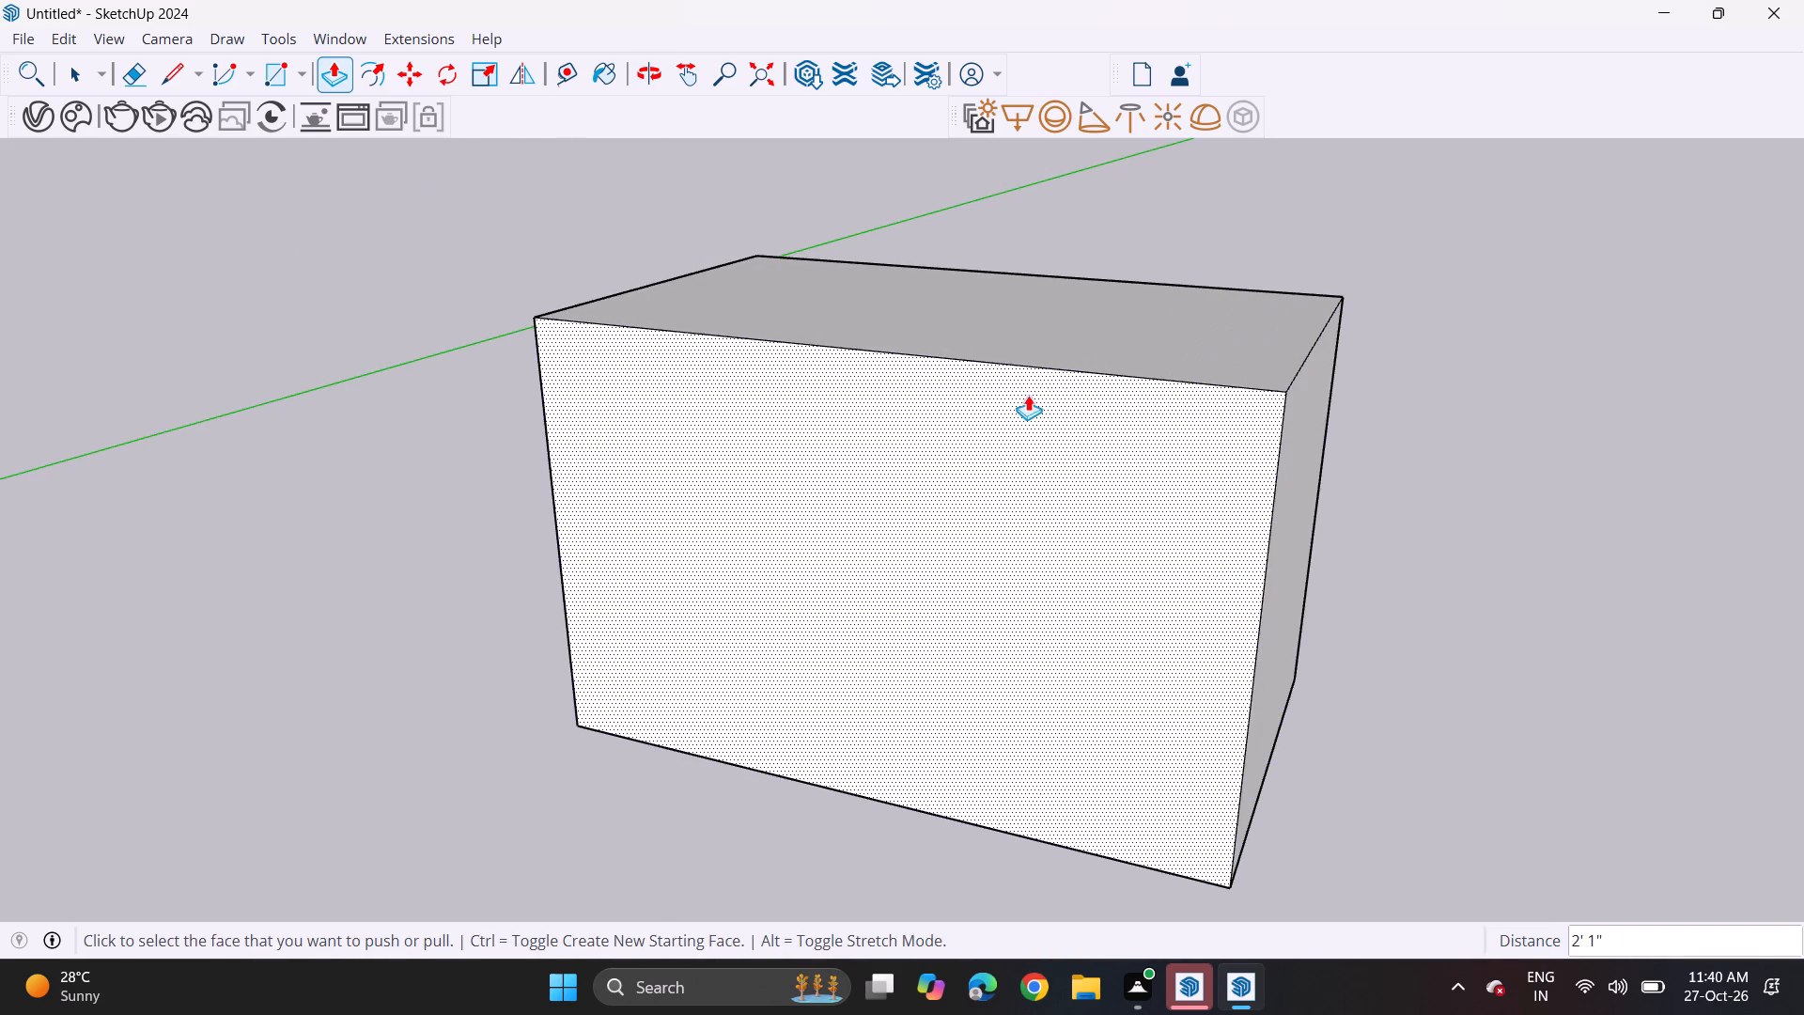
Push the box's top face down about 9' 6" and slightly further, leaving a thin floor slab.
click(1058, 324)
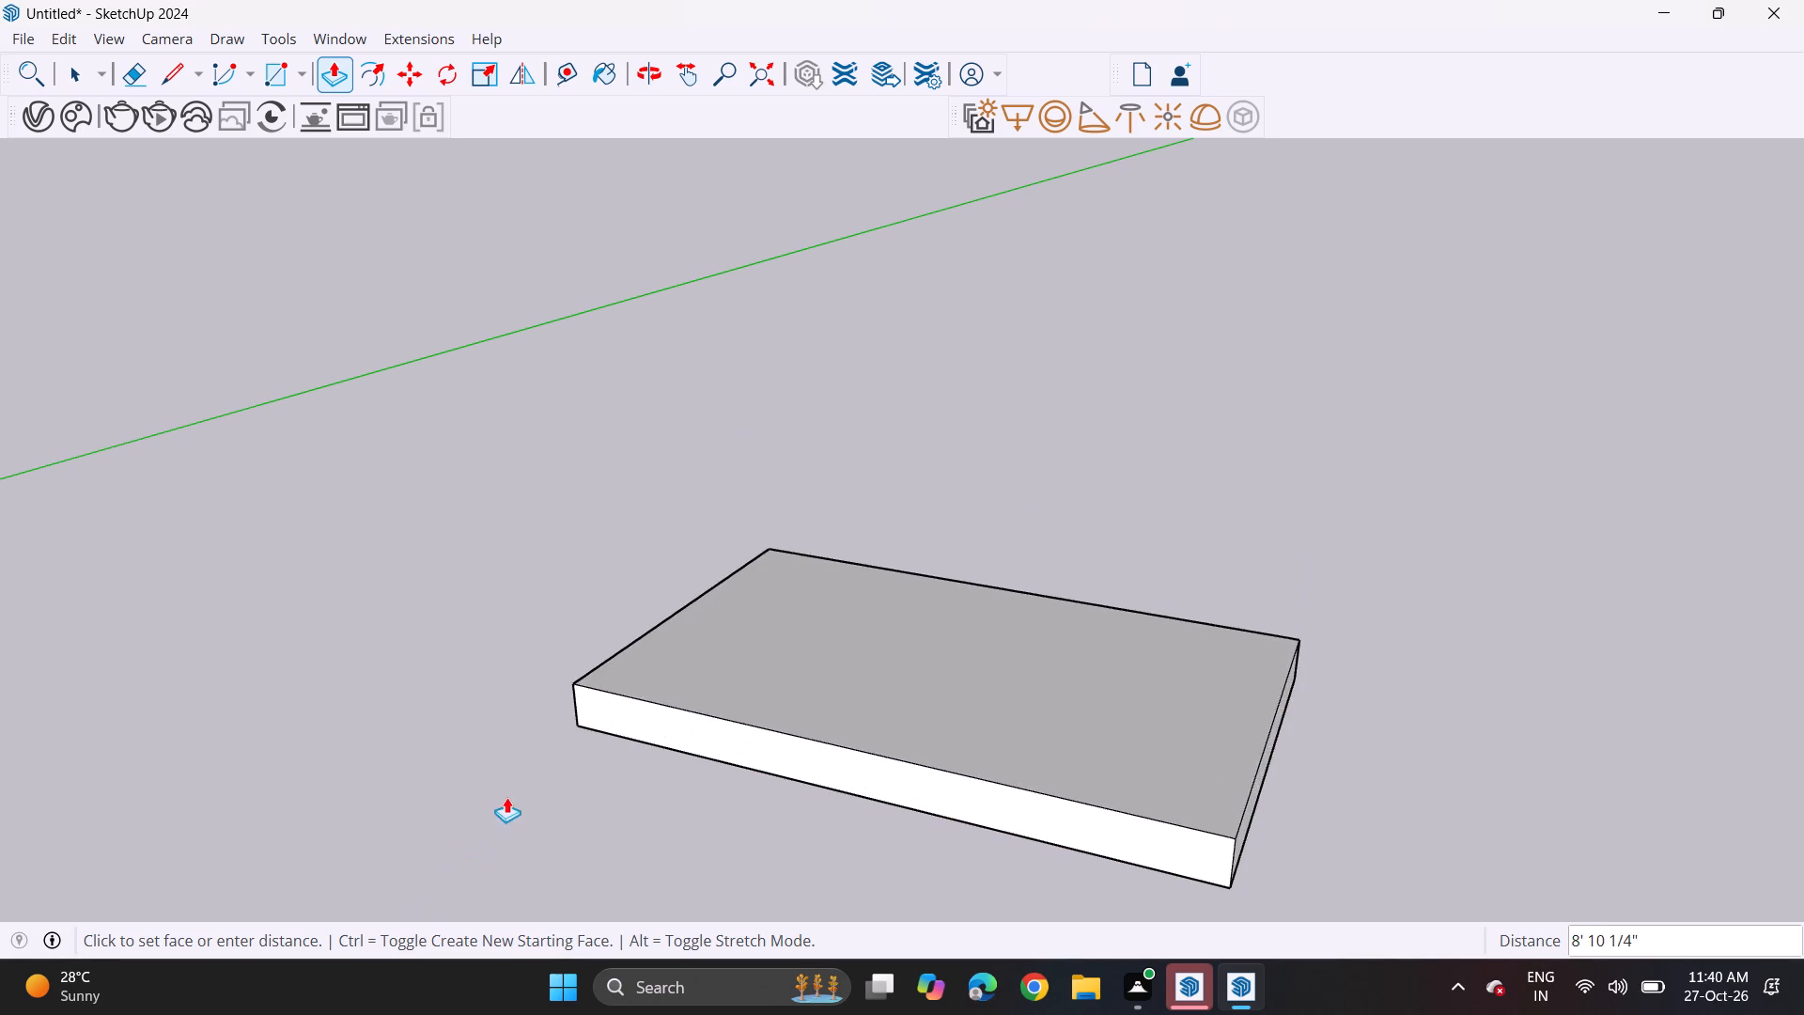
click(503, 825)
middle_drag(705, 774, 856, 642)
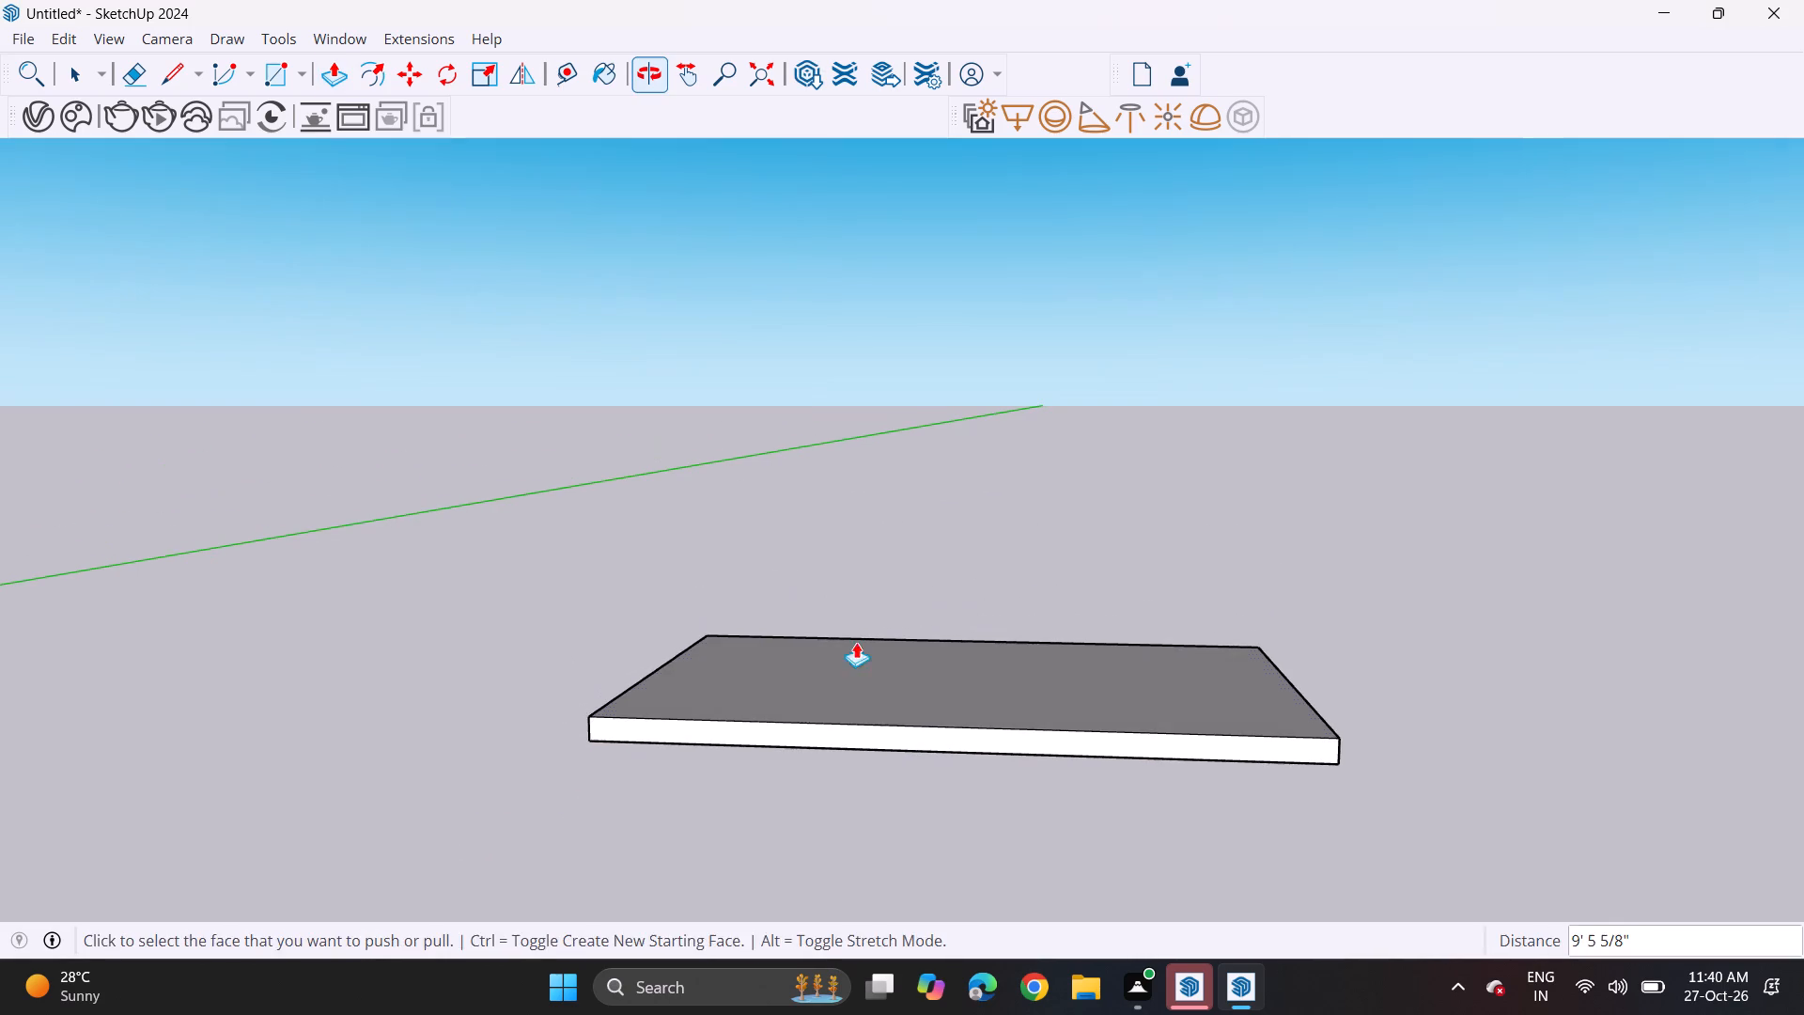
middle_drag(888, 656, 636, 695)
shift+middle_drag(636, 695, 684, 693)
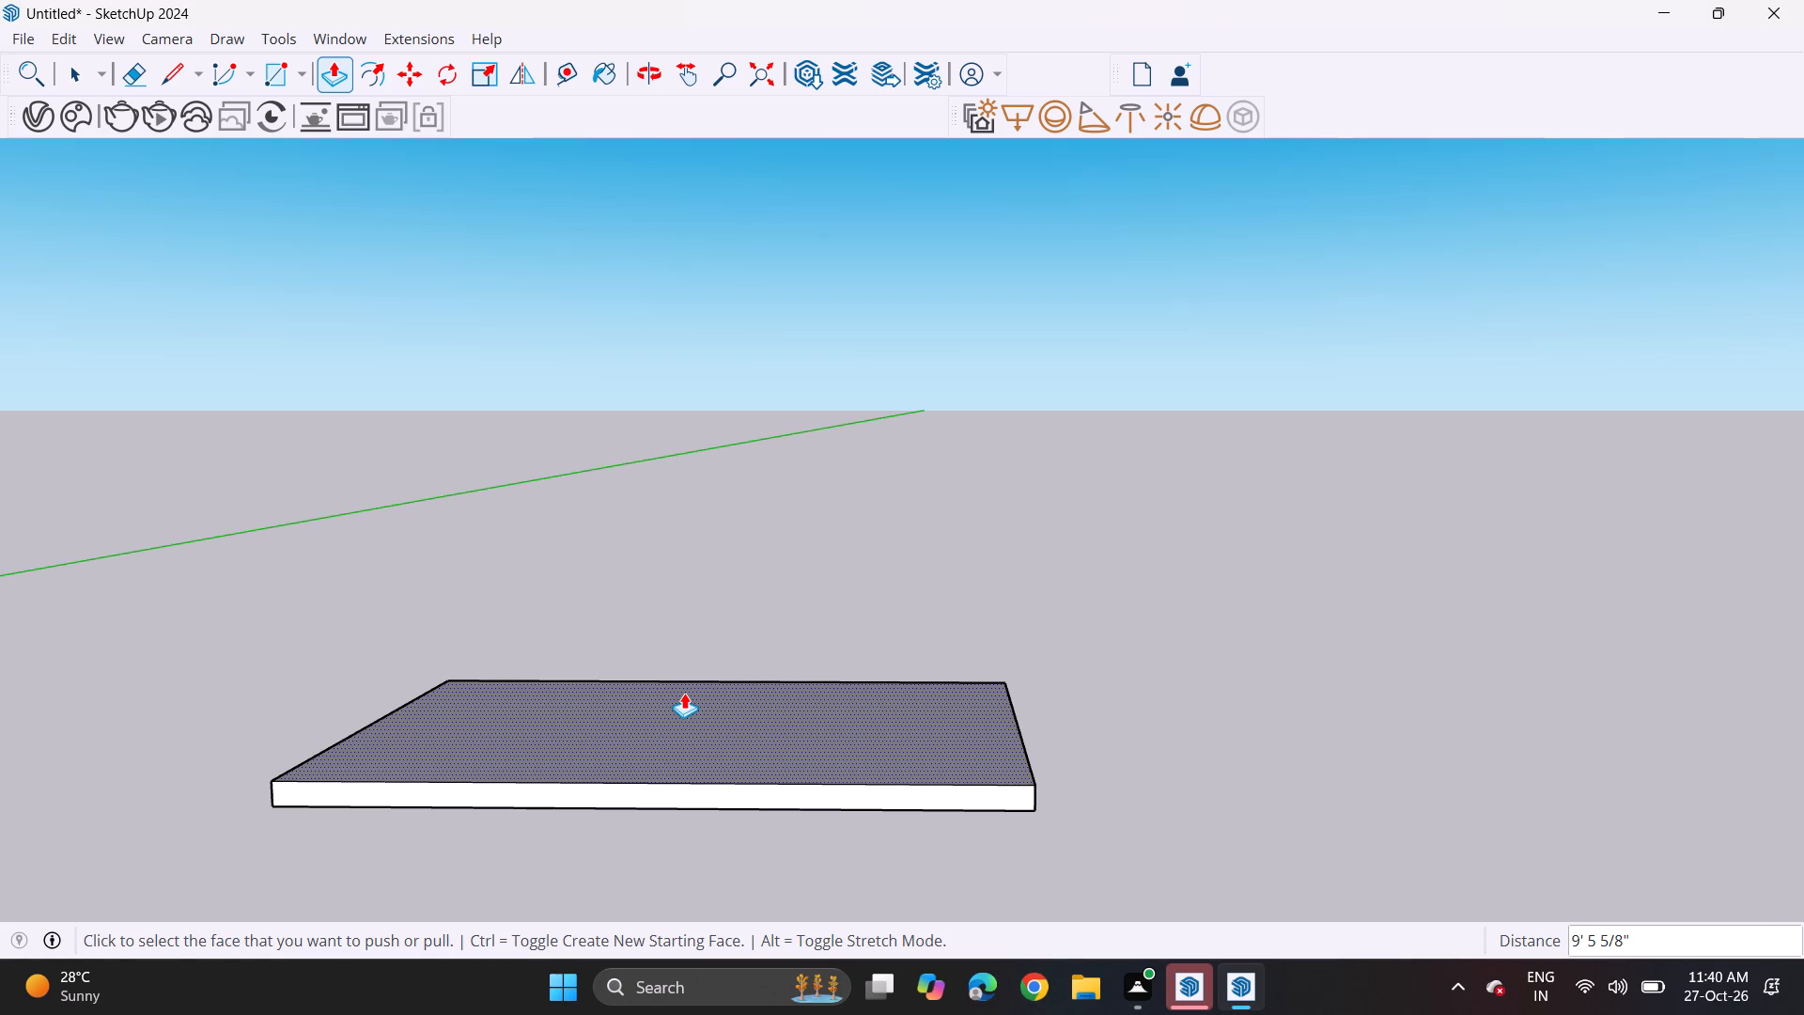
click(711, 757)
click(707, 773)
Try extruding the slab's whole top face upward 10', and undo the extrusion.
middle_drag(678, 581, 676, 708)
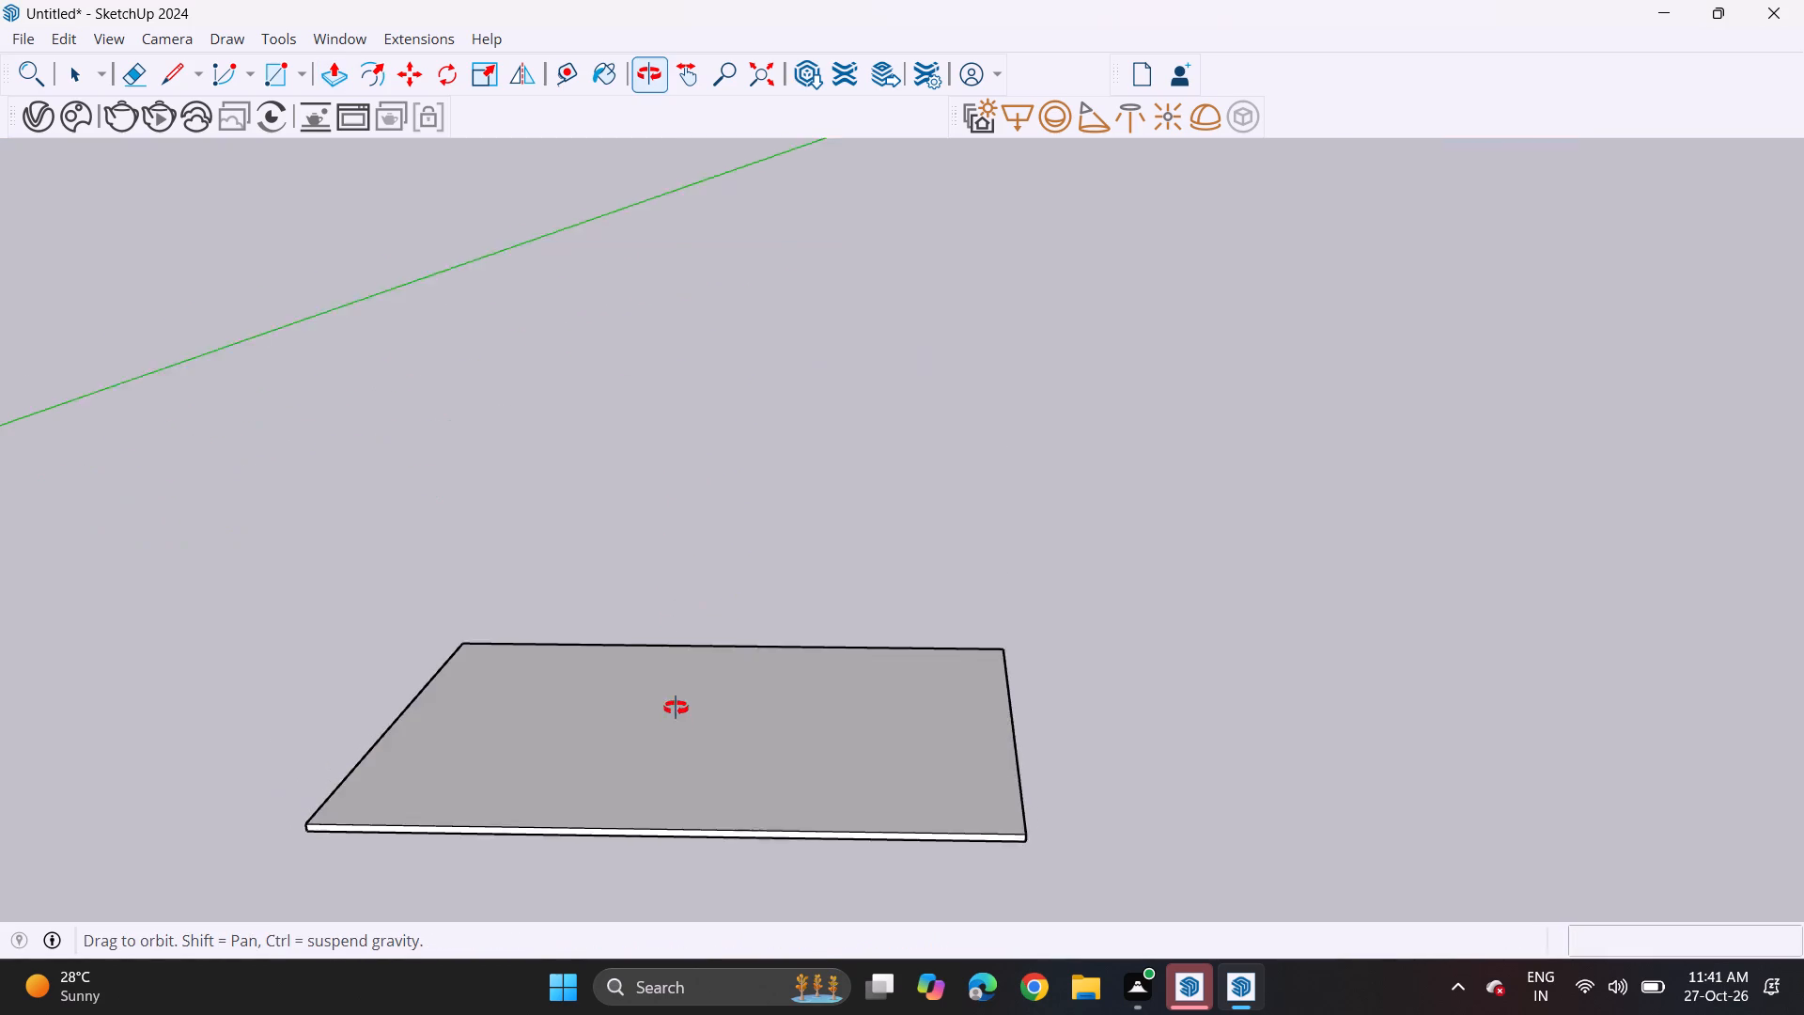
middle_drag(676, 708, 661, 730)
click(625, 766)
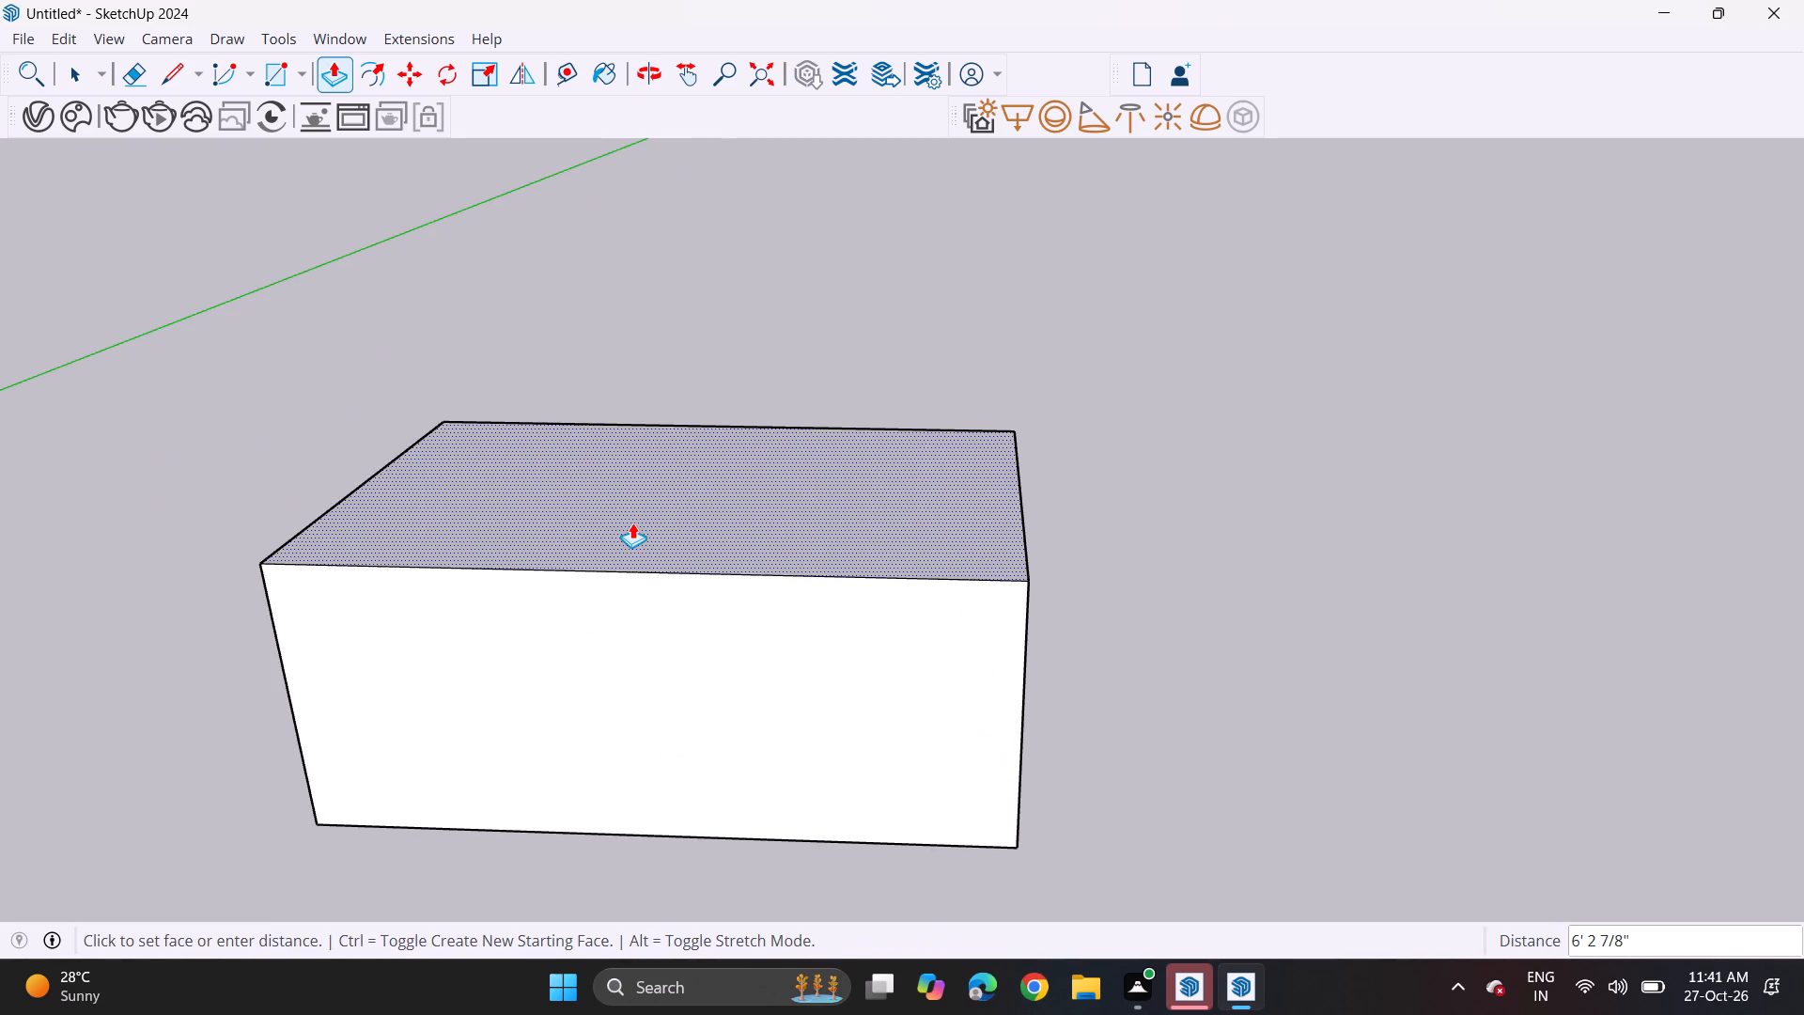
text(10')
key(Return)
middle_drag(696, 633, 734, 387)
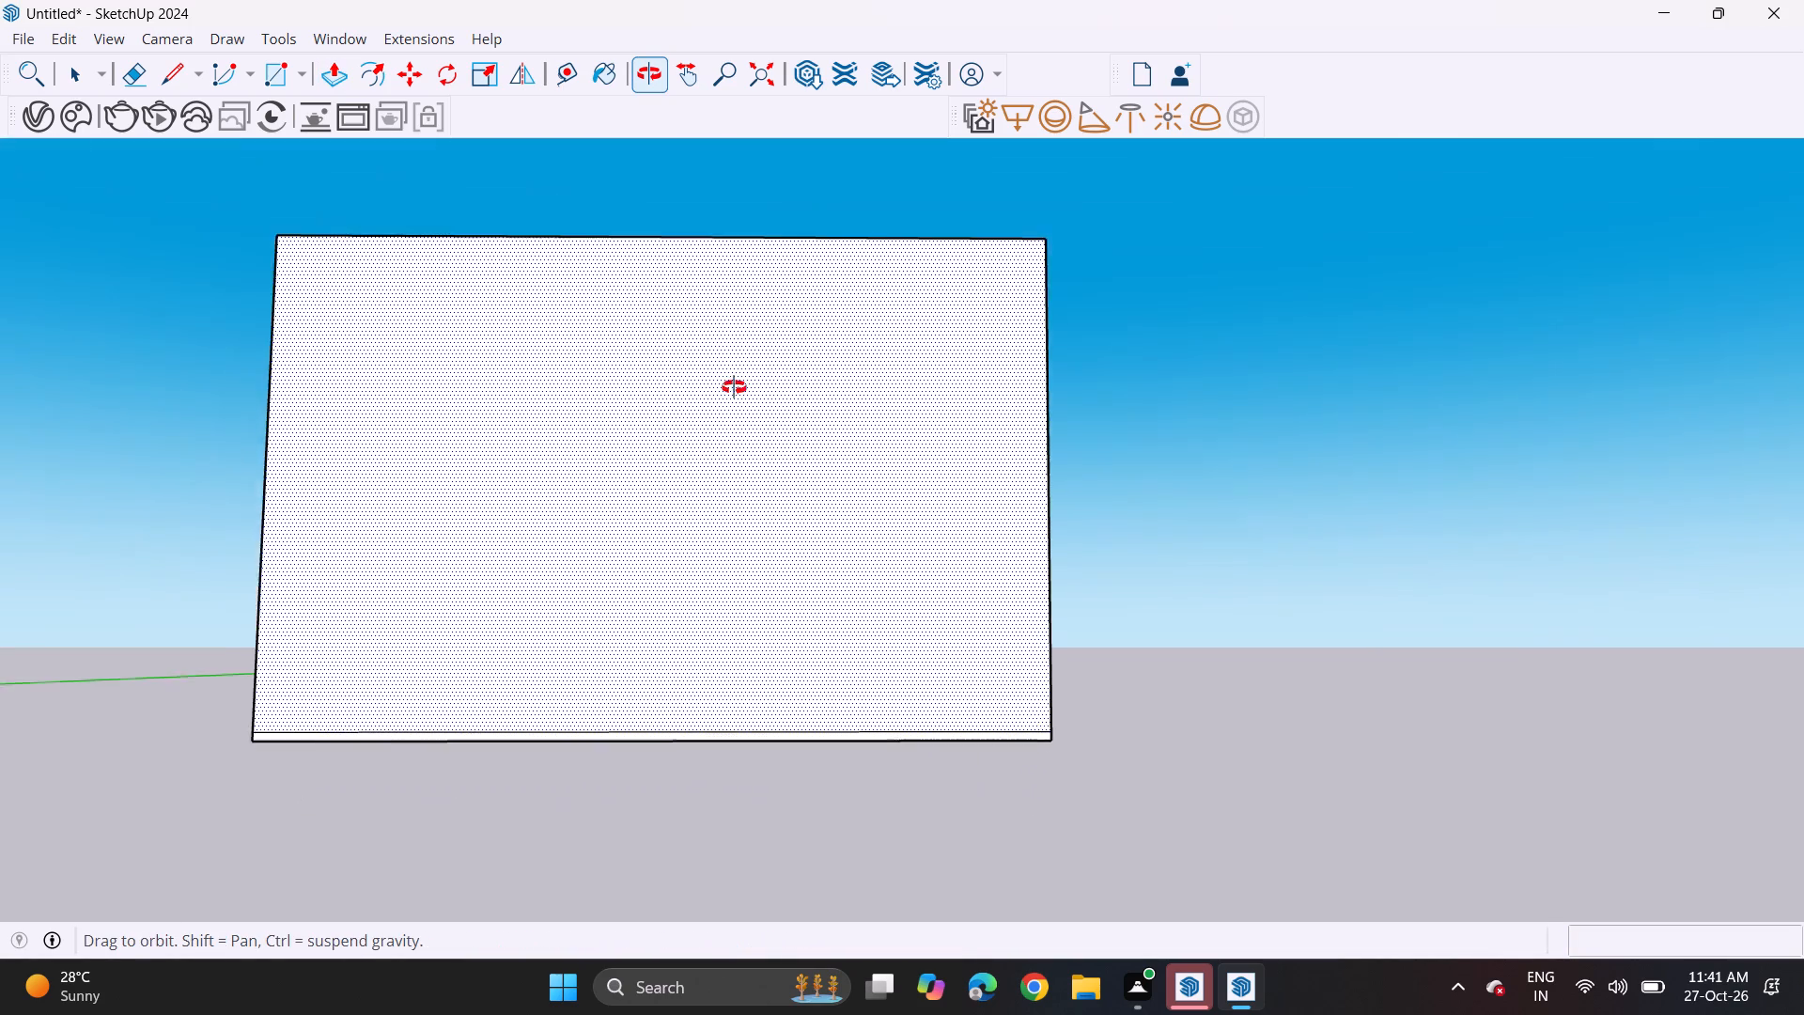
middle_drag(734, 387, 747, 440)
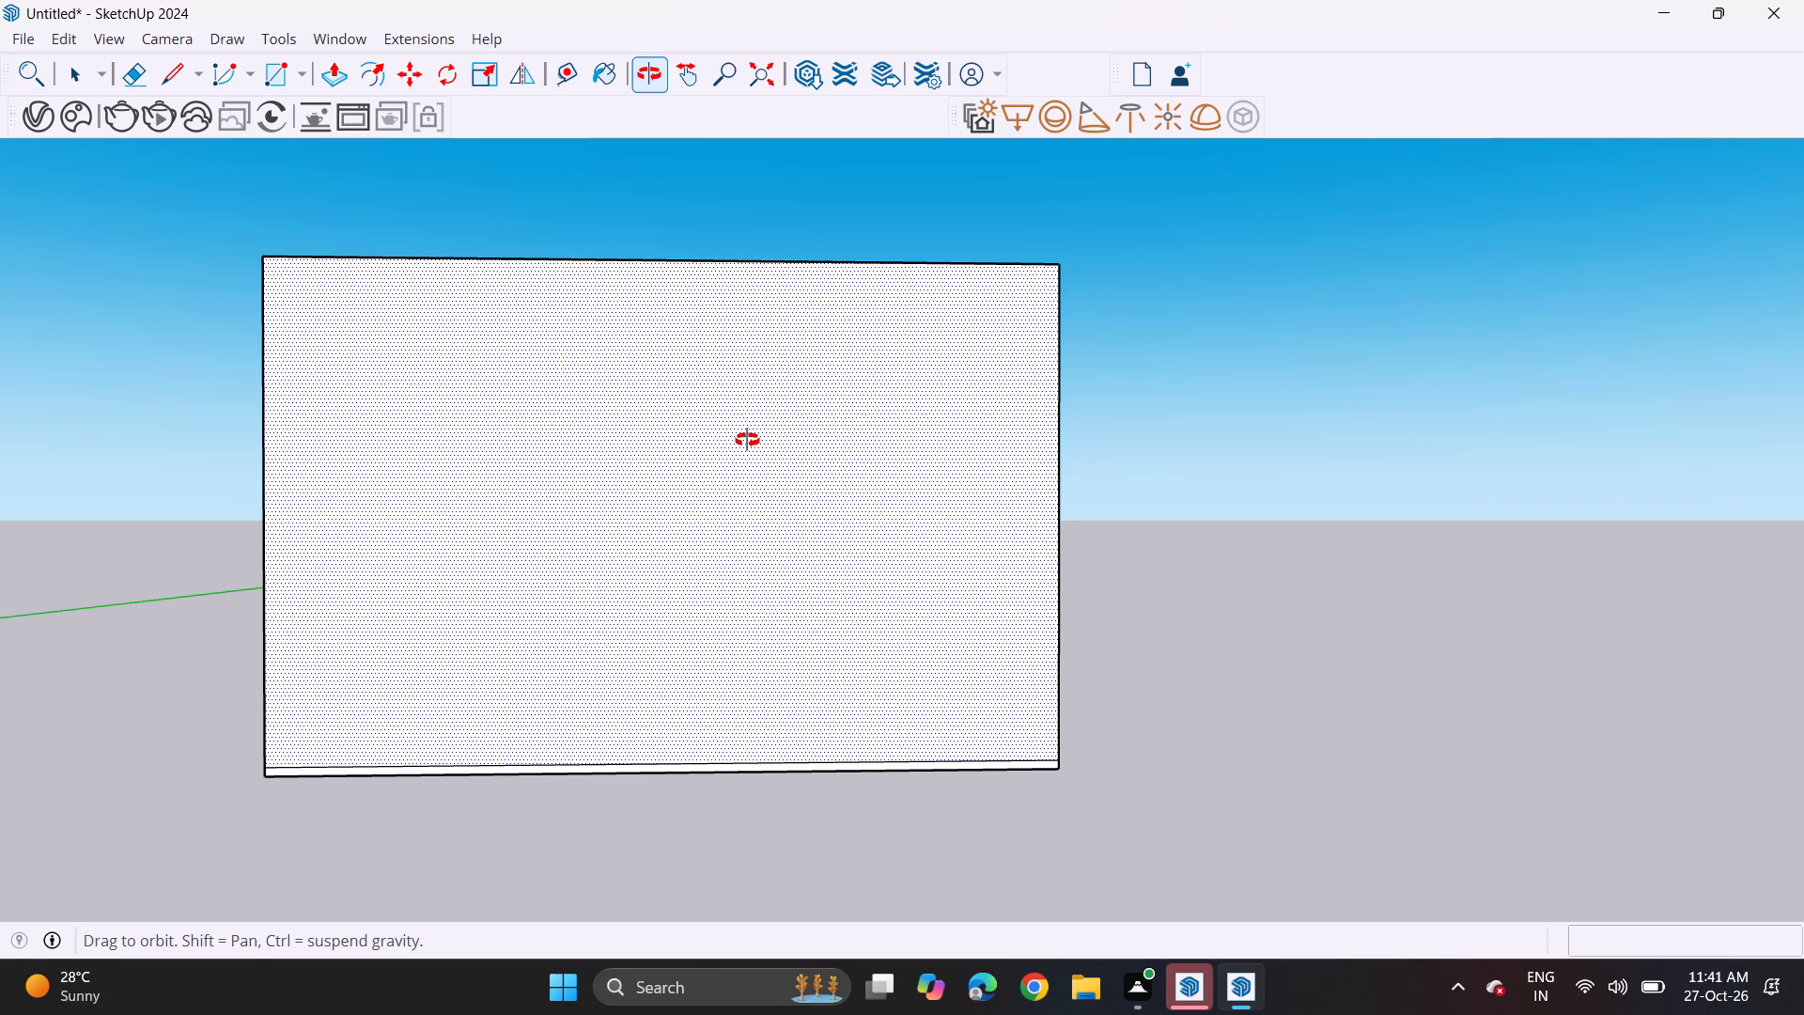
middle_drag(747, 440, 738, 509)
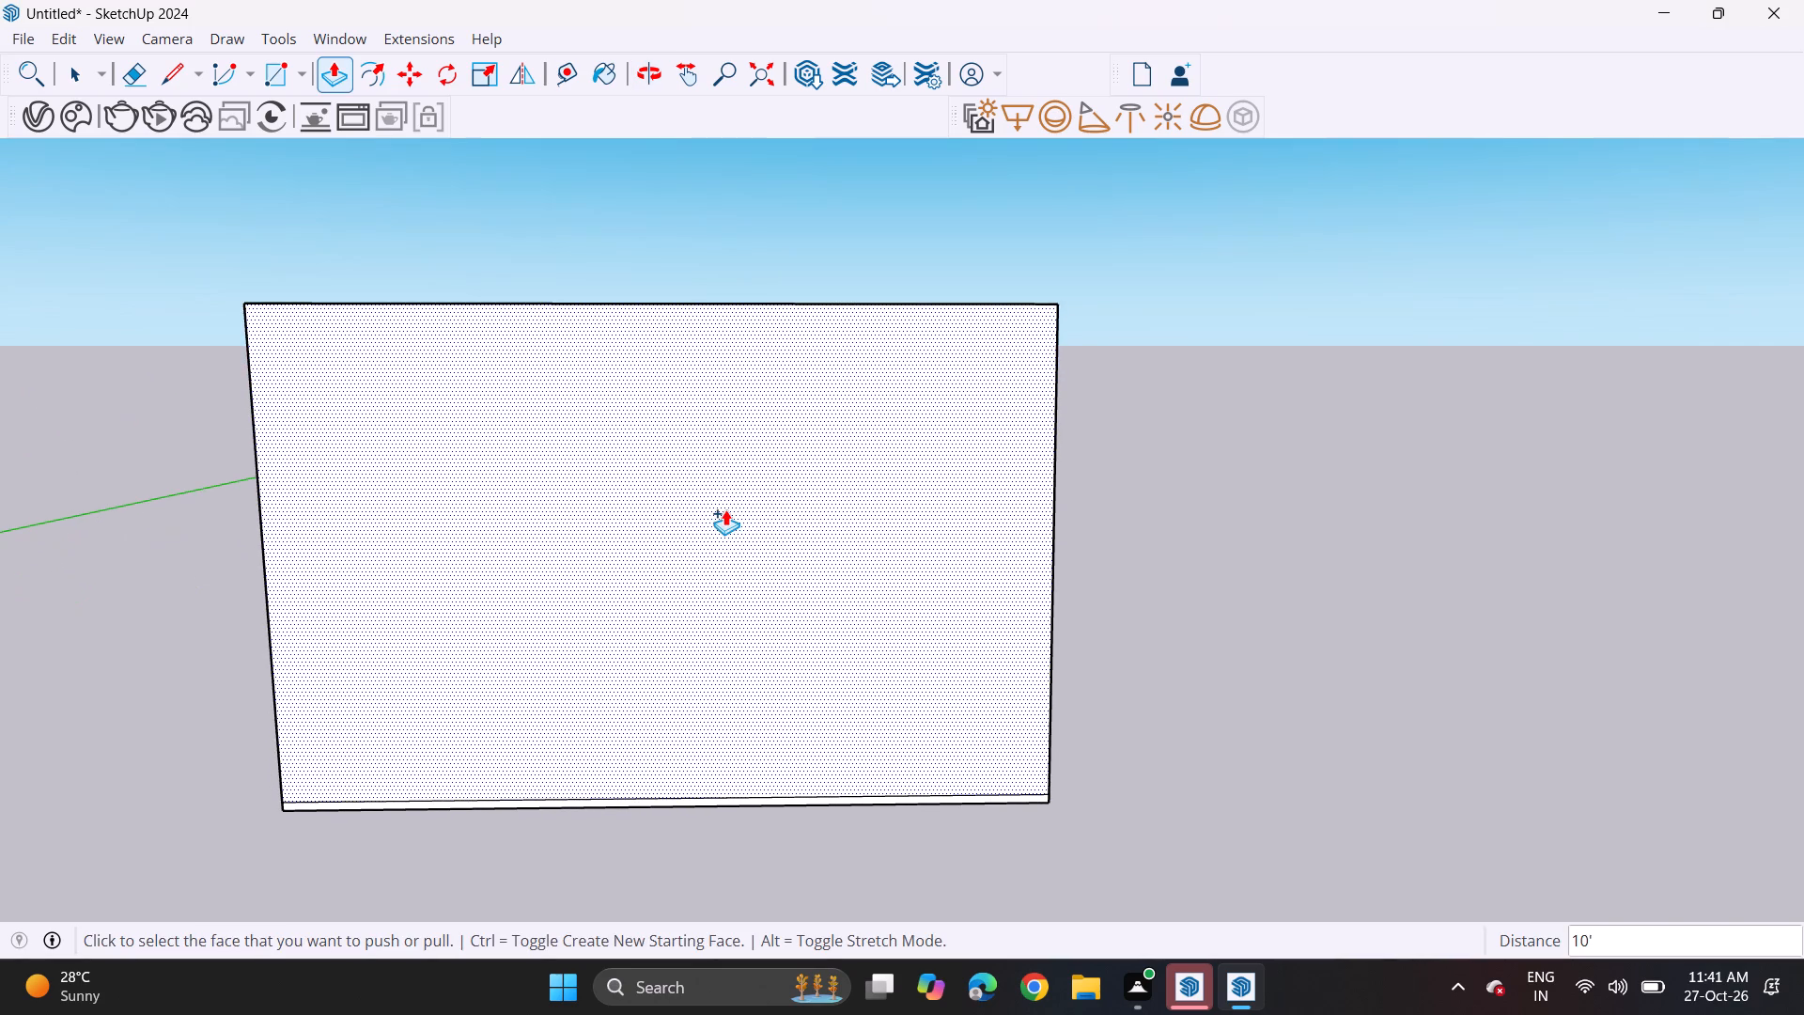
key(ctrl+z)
Lengthen the slab by pulling its short end face outward about 3' 4".
middle_drag(1048, 699, 809, 726)
scroll(1170, 833, up, 3)
click(910, 765)
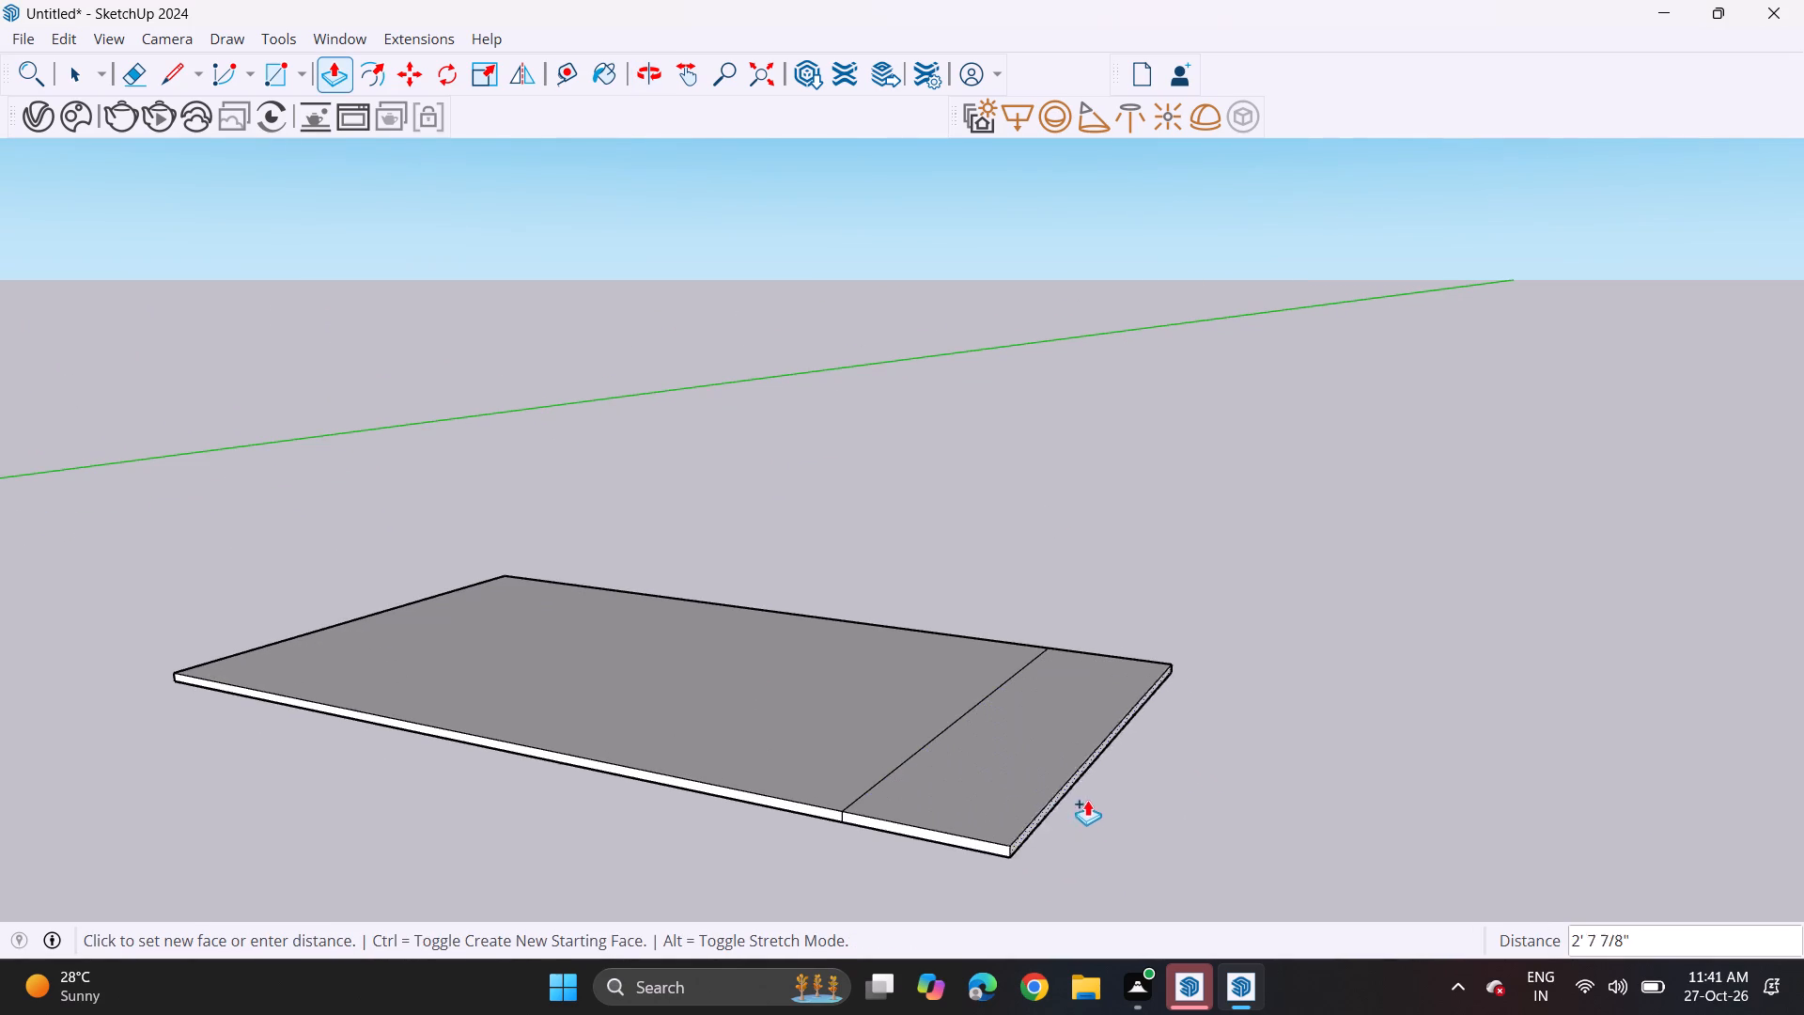
click(1098, 808)
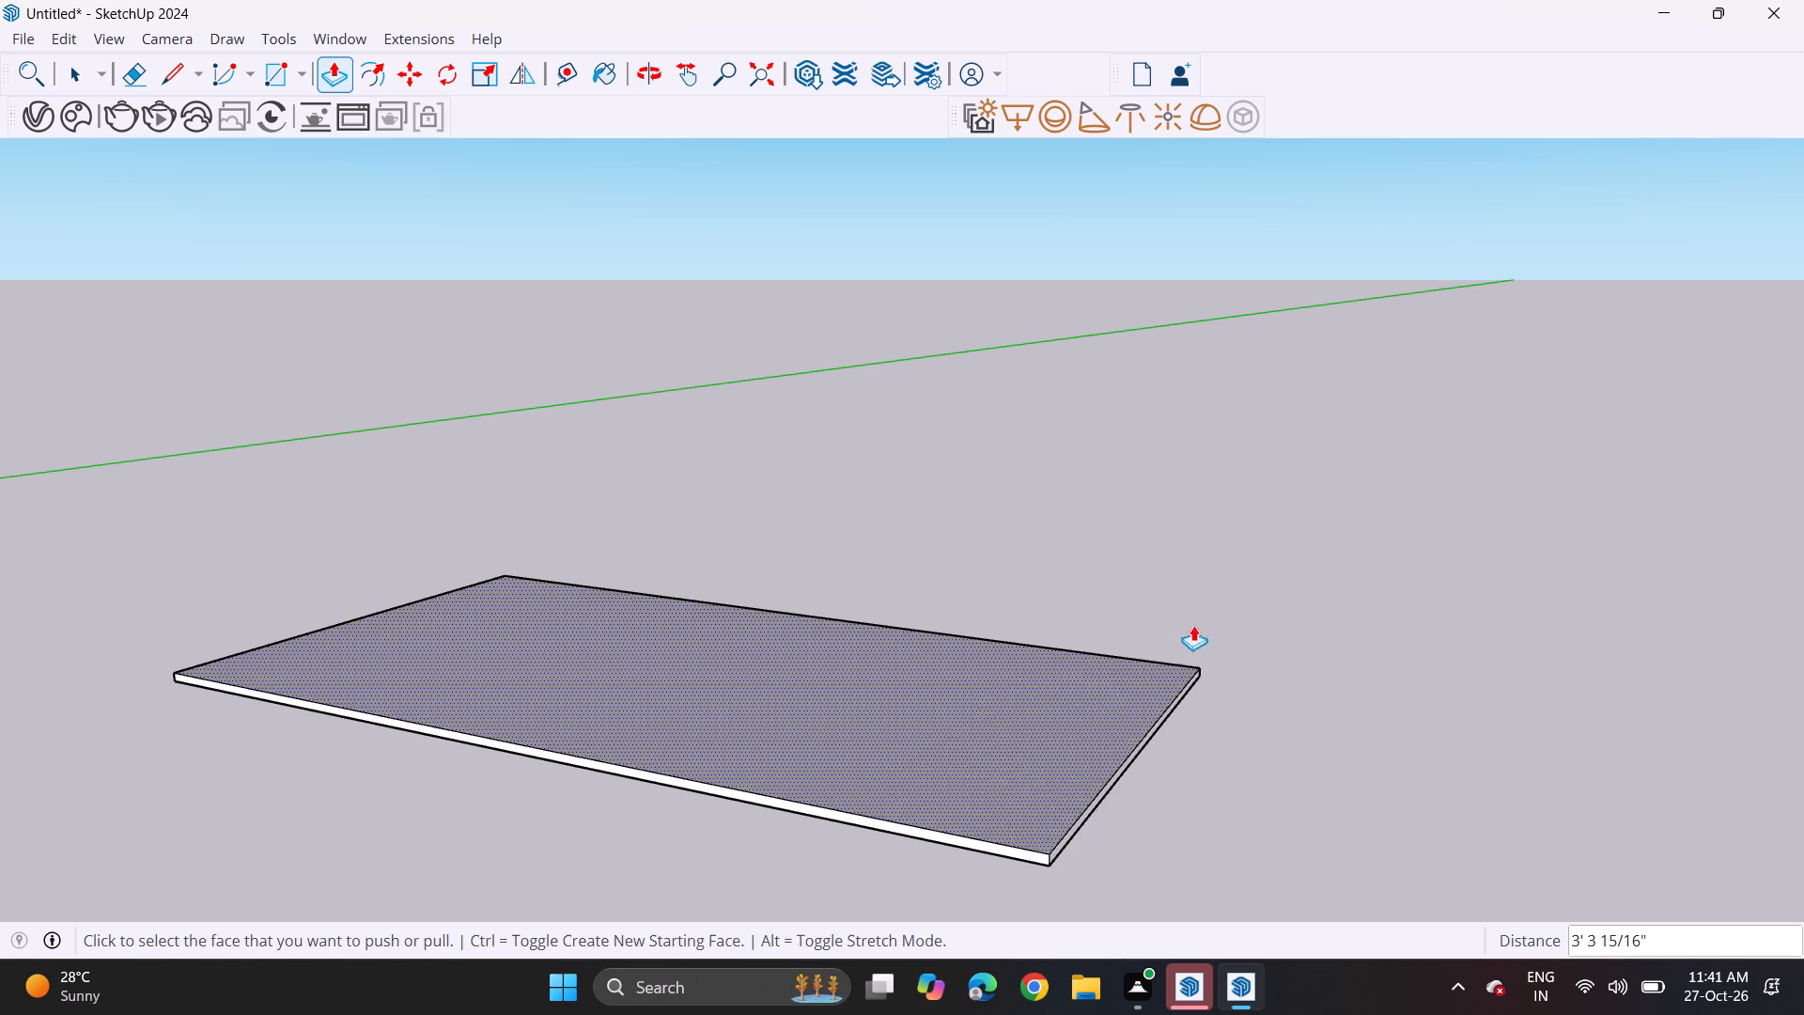
Offset the outline of the slab's top face inward by about 3 7/16" to mark the wall thickness.
scroll(1199, 601, up, 1)
middle_drag(1199, 601, 1457, 510)
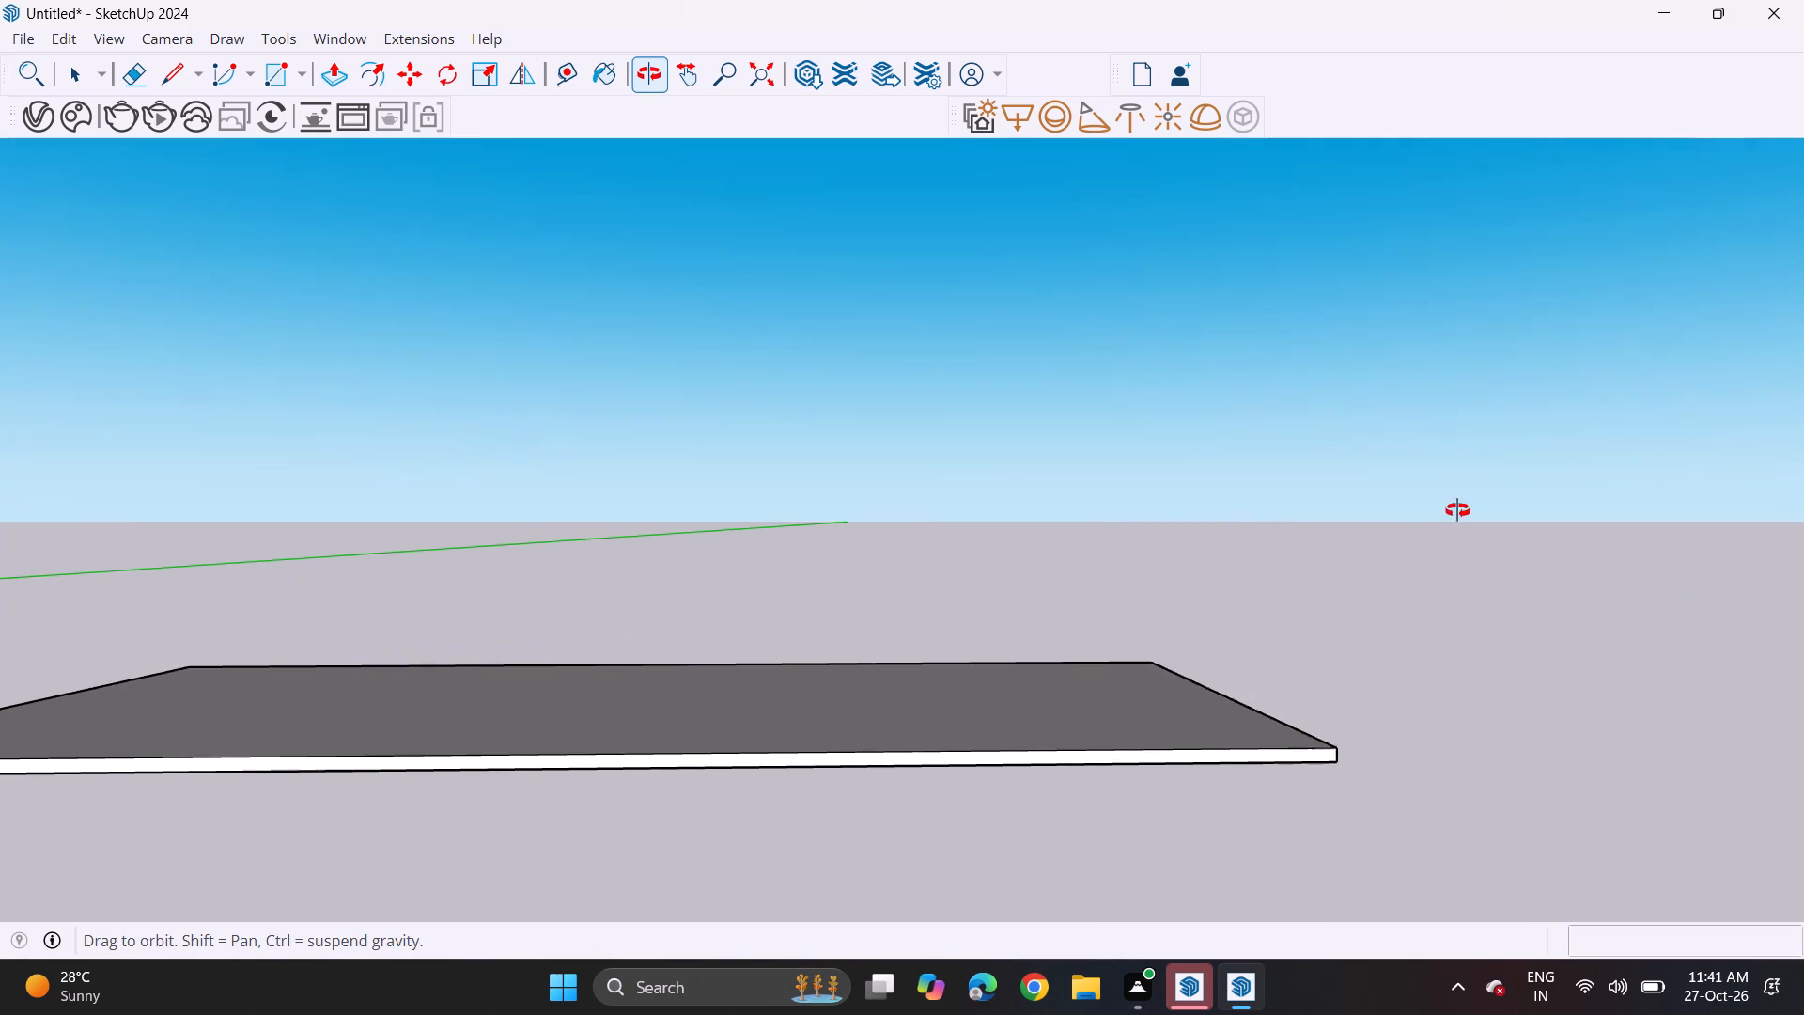
middle_drag(1457, 510, 1407, 588)
scroll(901, 621, down, 7)
middle_drag(785, 654, 1056, 664)
middle_drag(967, 666, 970, 674)
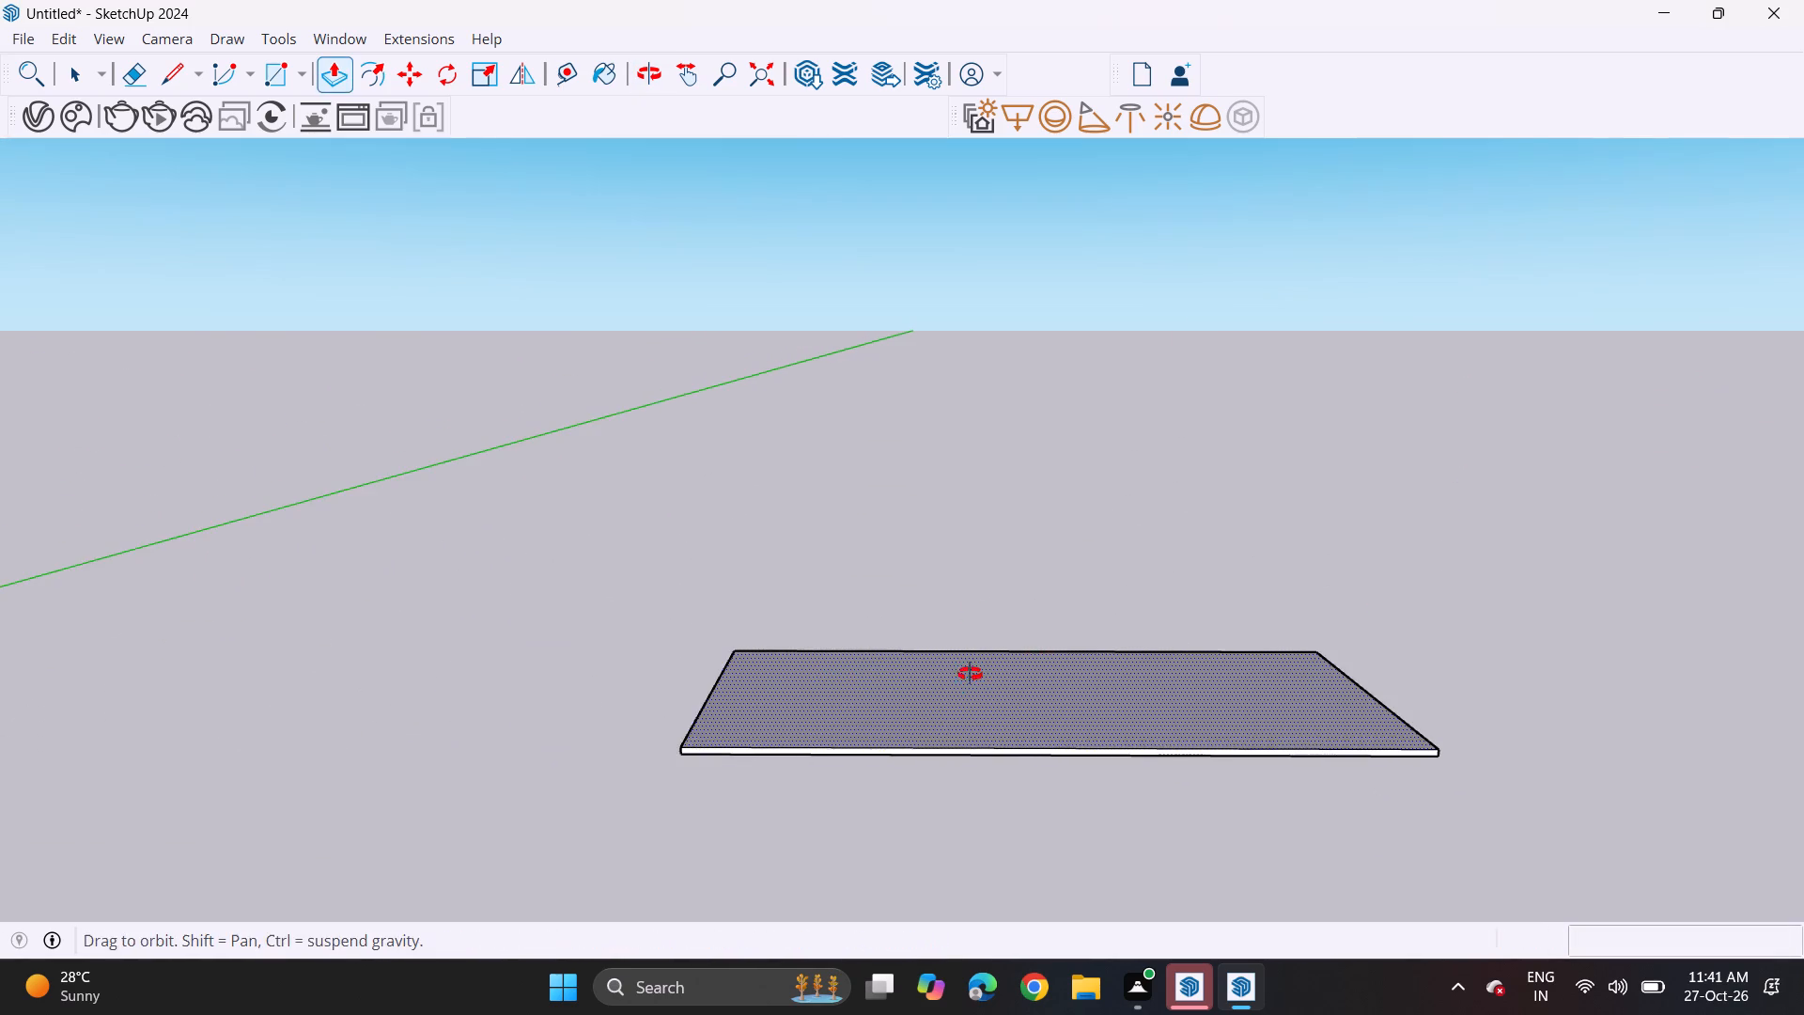
middle_drag(970, 674, 941, 720)
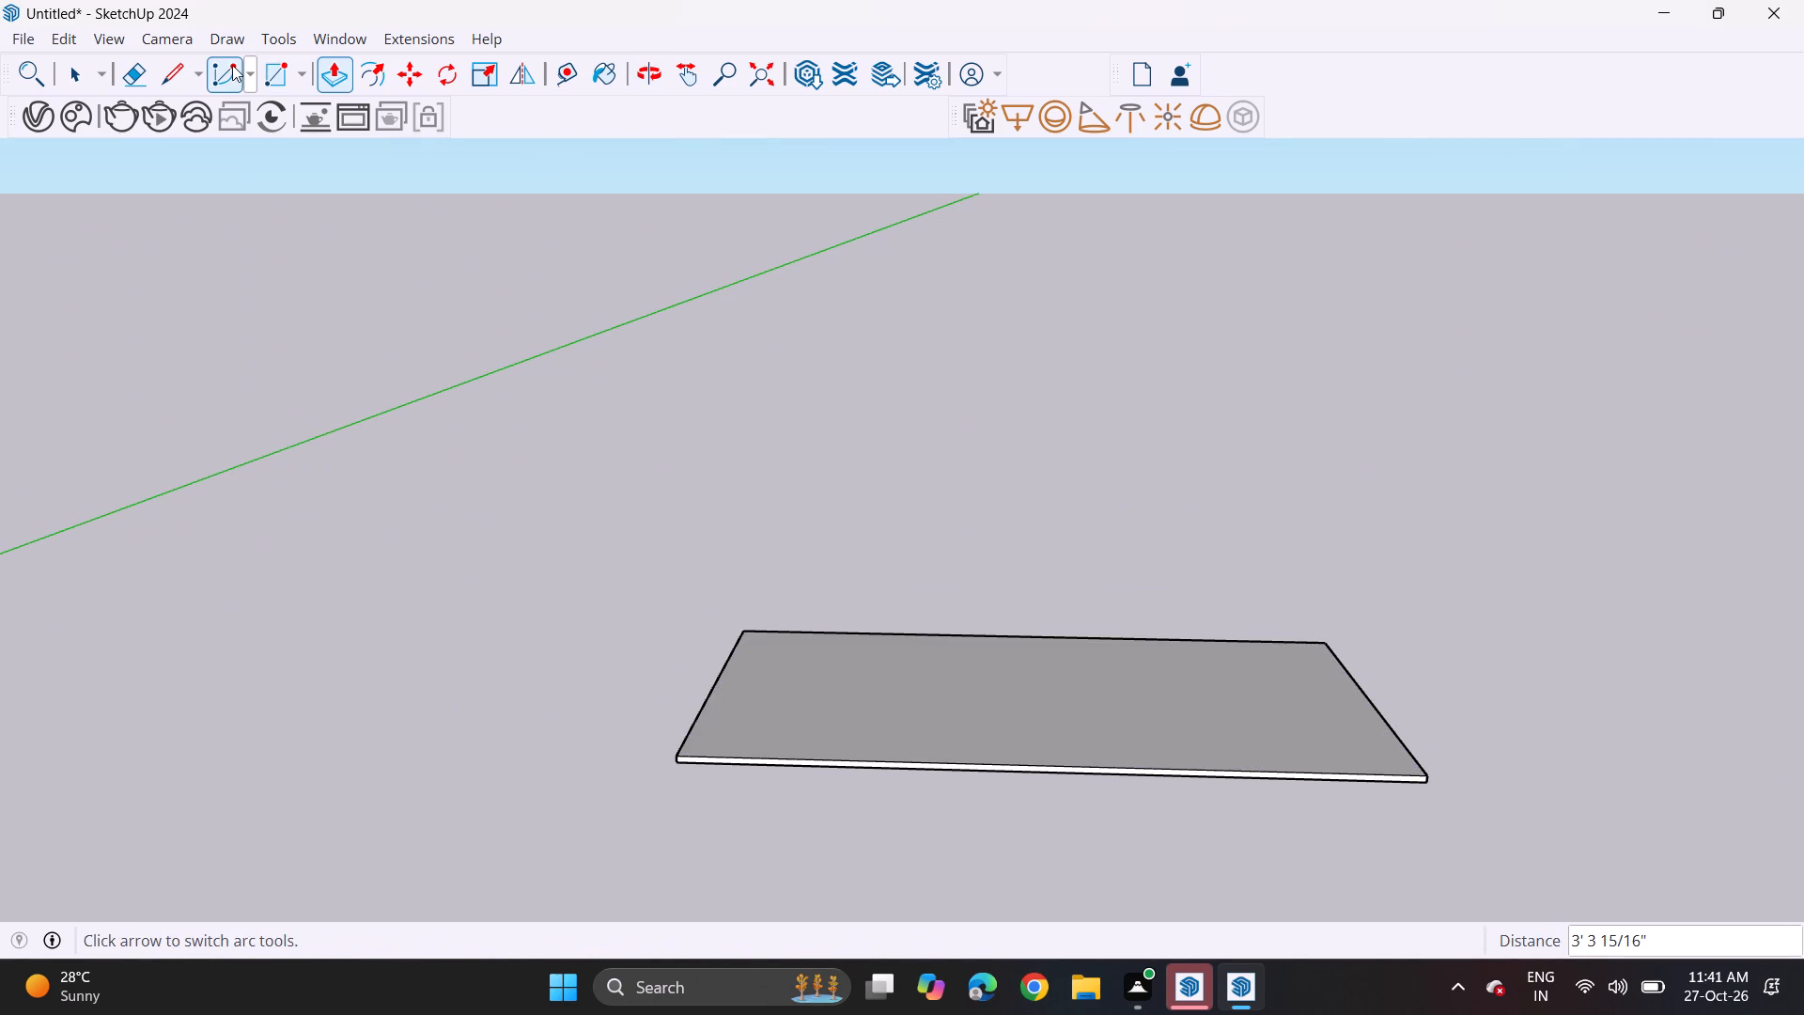
click(301, 71)
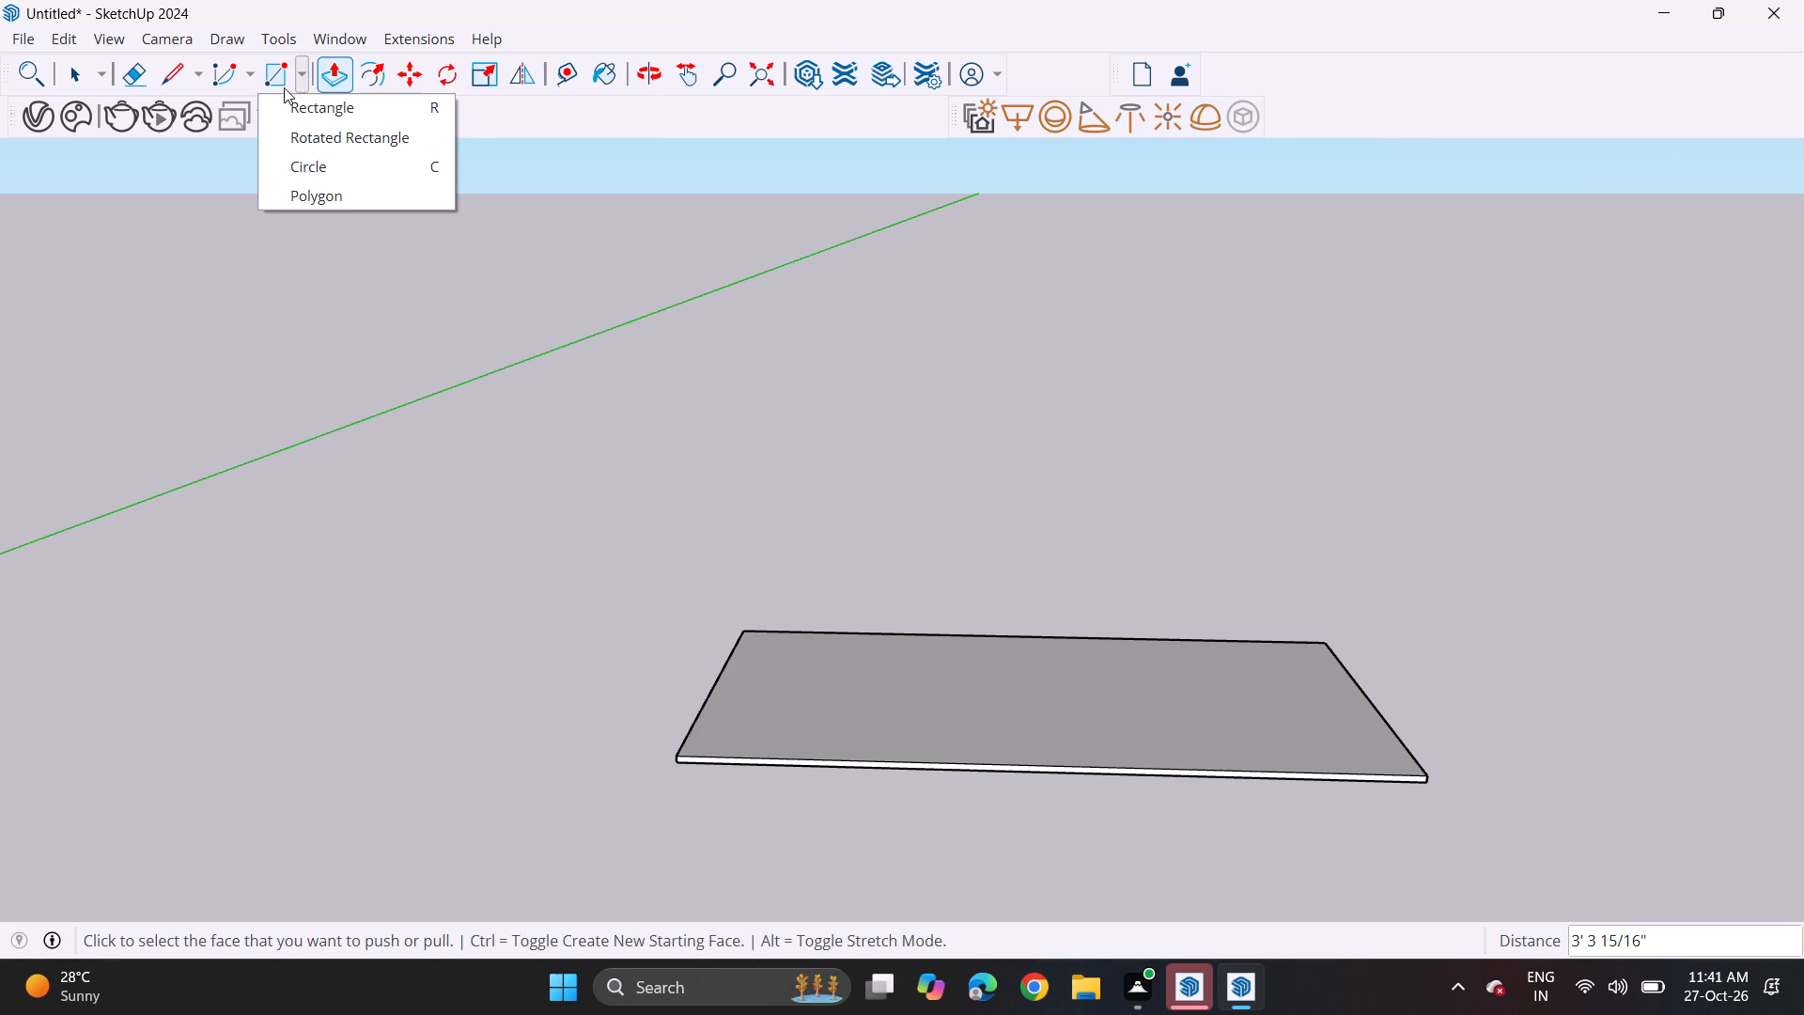
click(372, 74)
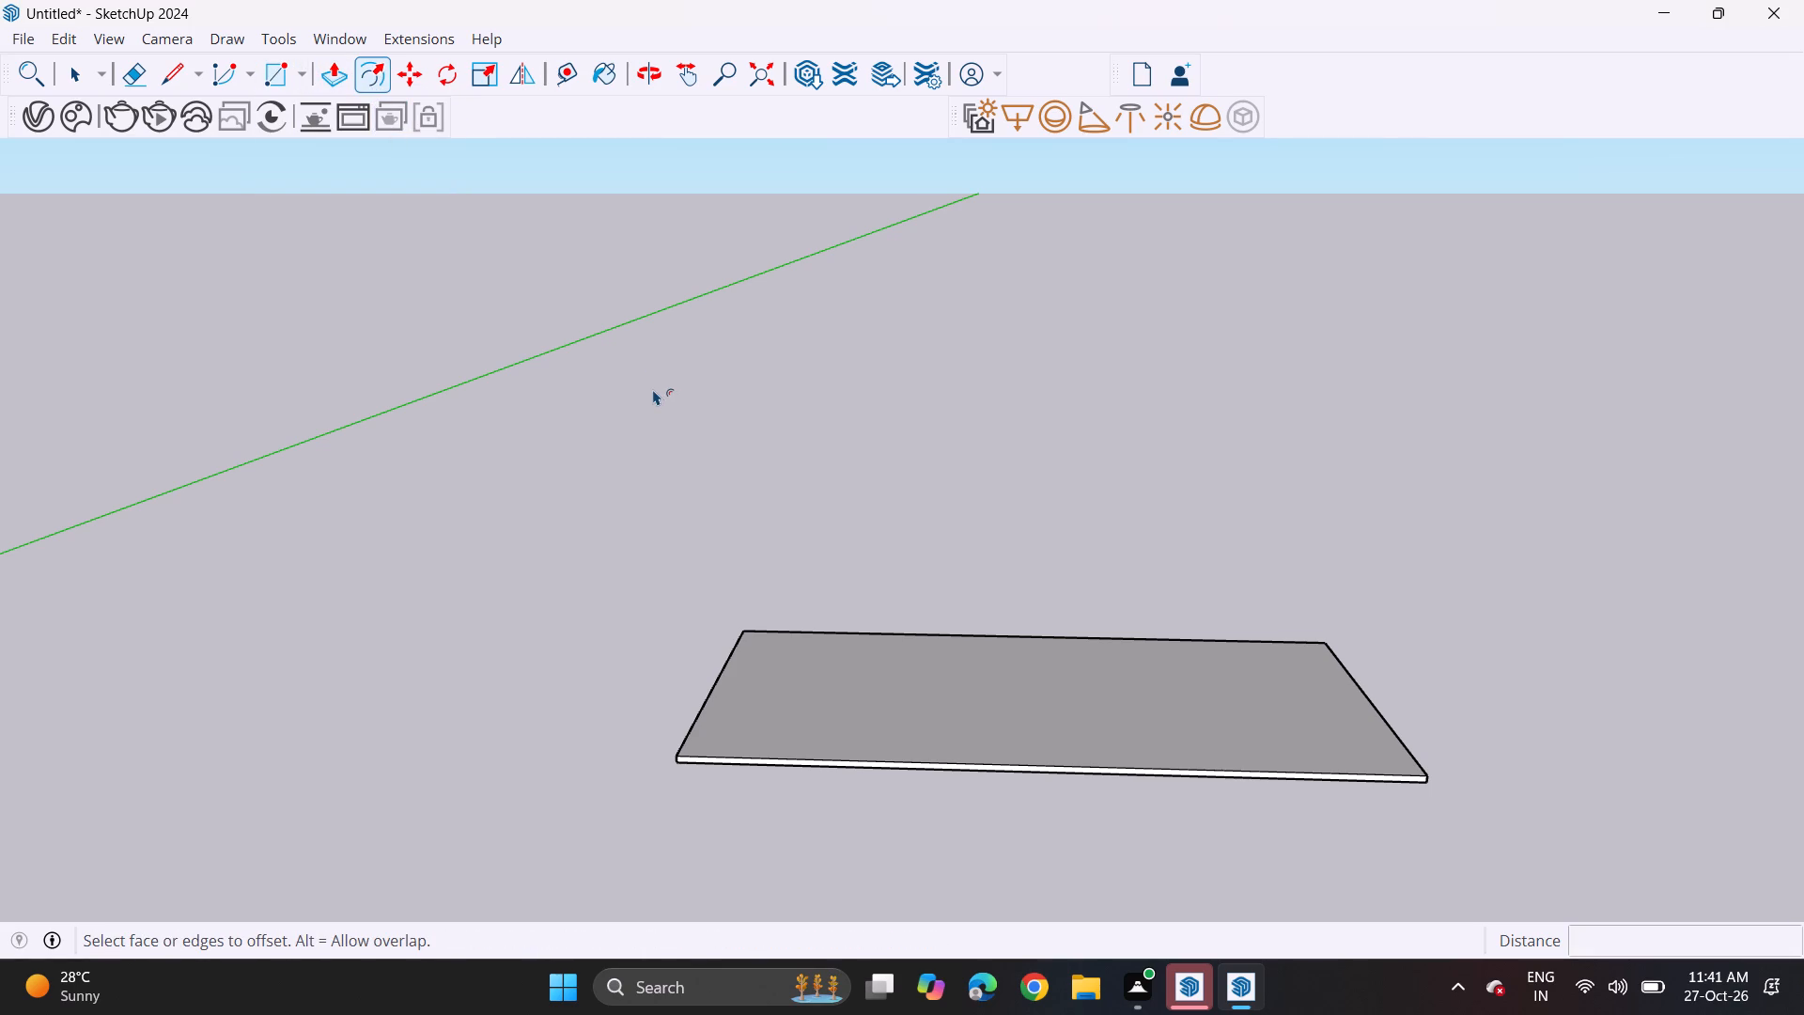
middle_drag(720, 478, 722, 677)
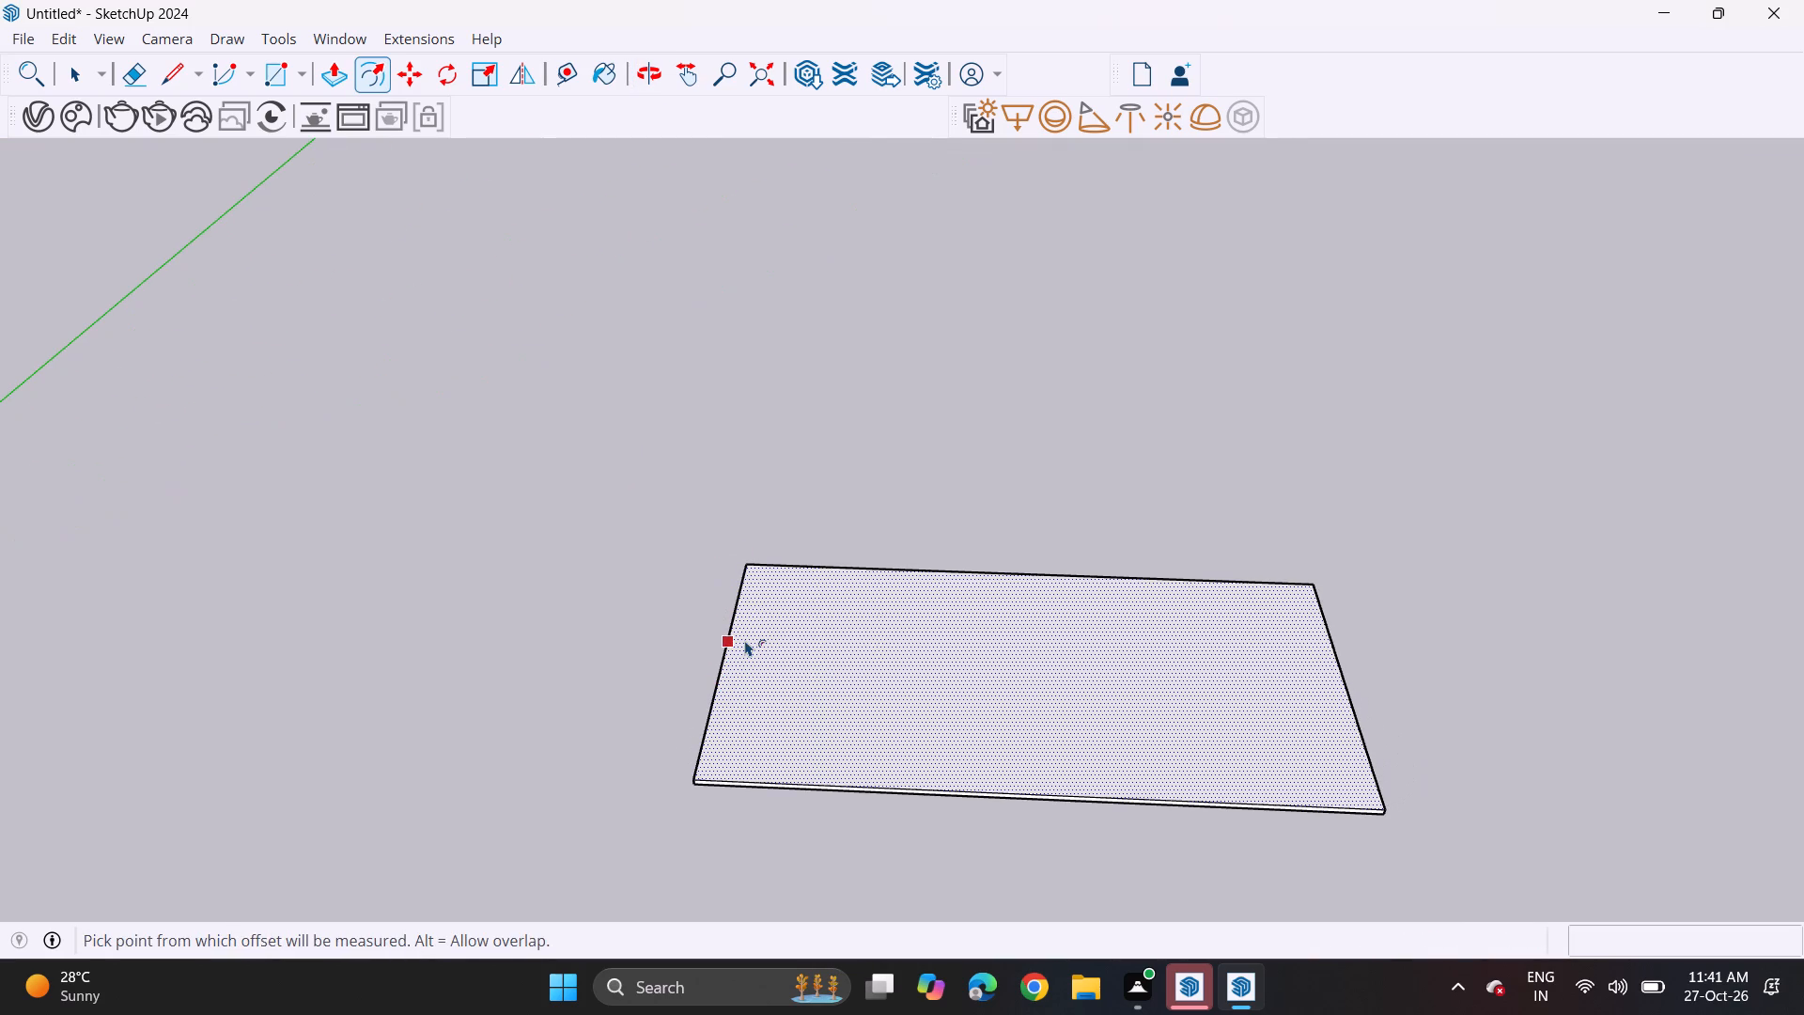
click(745, 640)
click(739, 634)
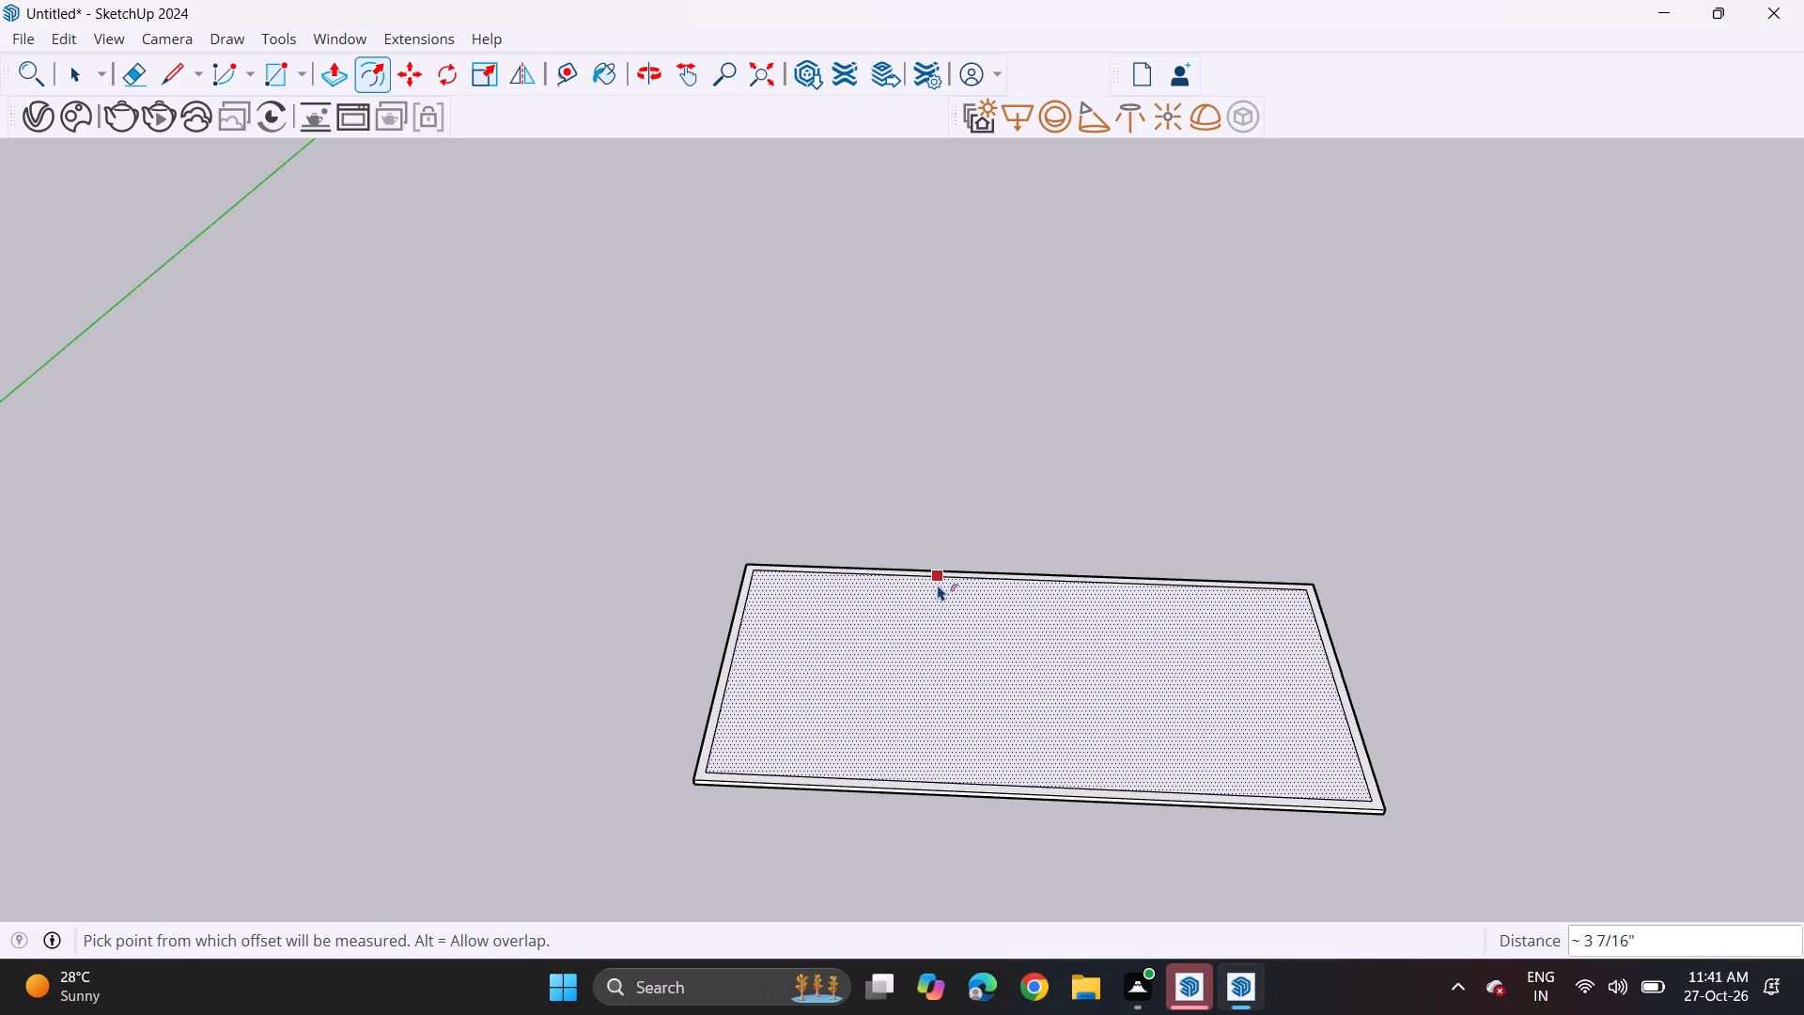
Move the offset outline's front long edge outward about 3 7/16" onto the slab's edge, opening that side.
key(space)
click(1013, 780)
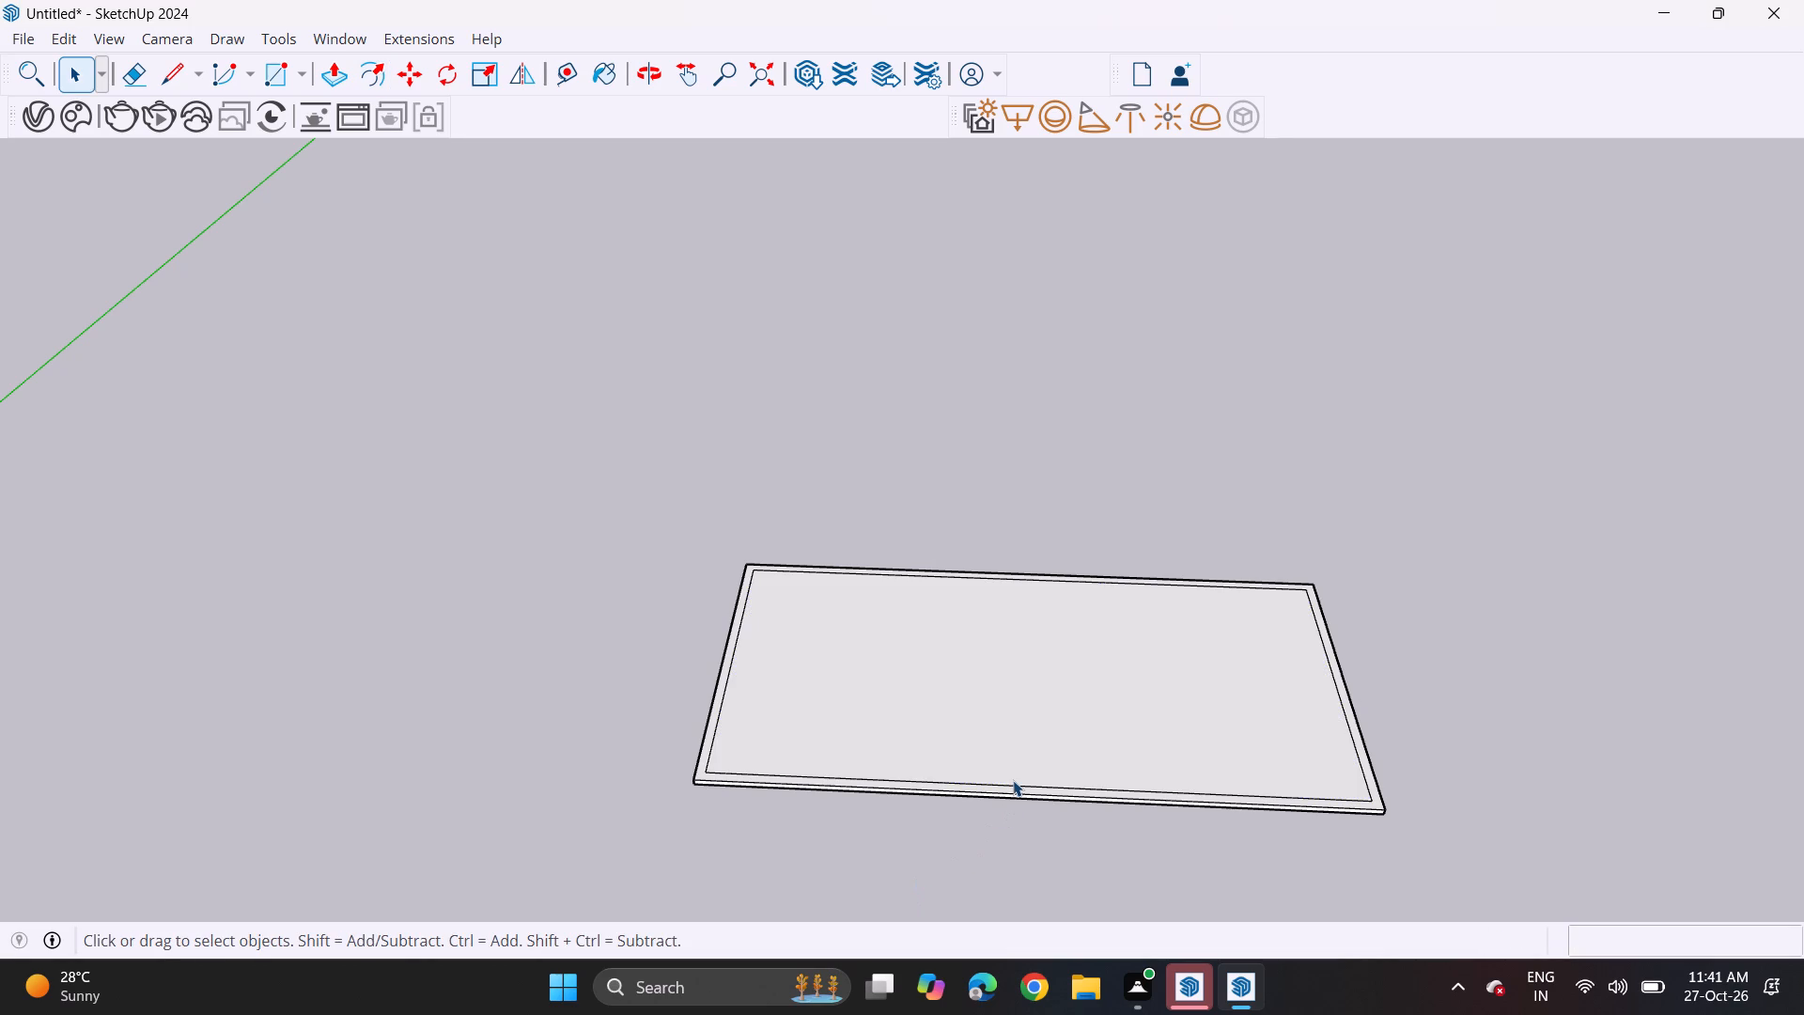
click(1017, 786)
key(m)
click(1023, 782)
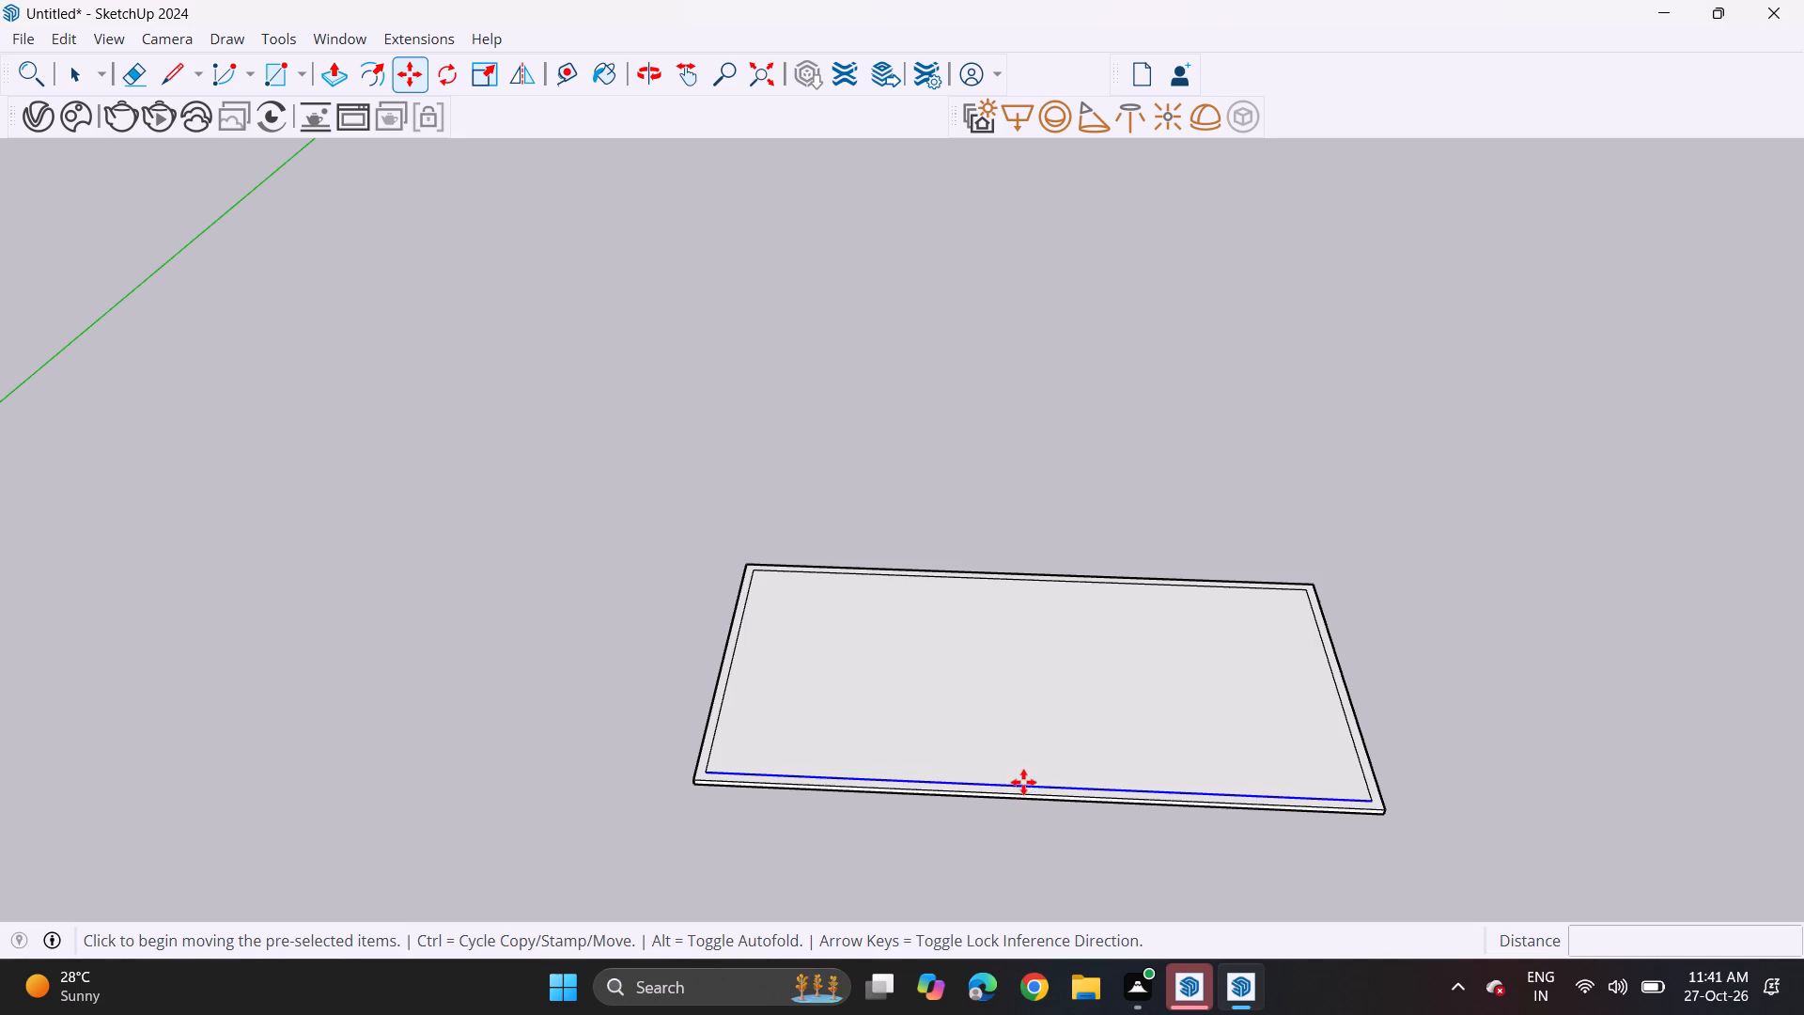
click(1023, 790)
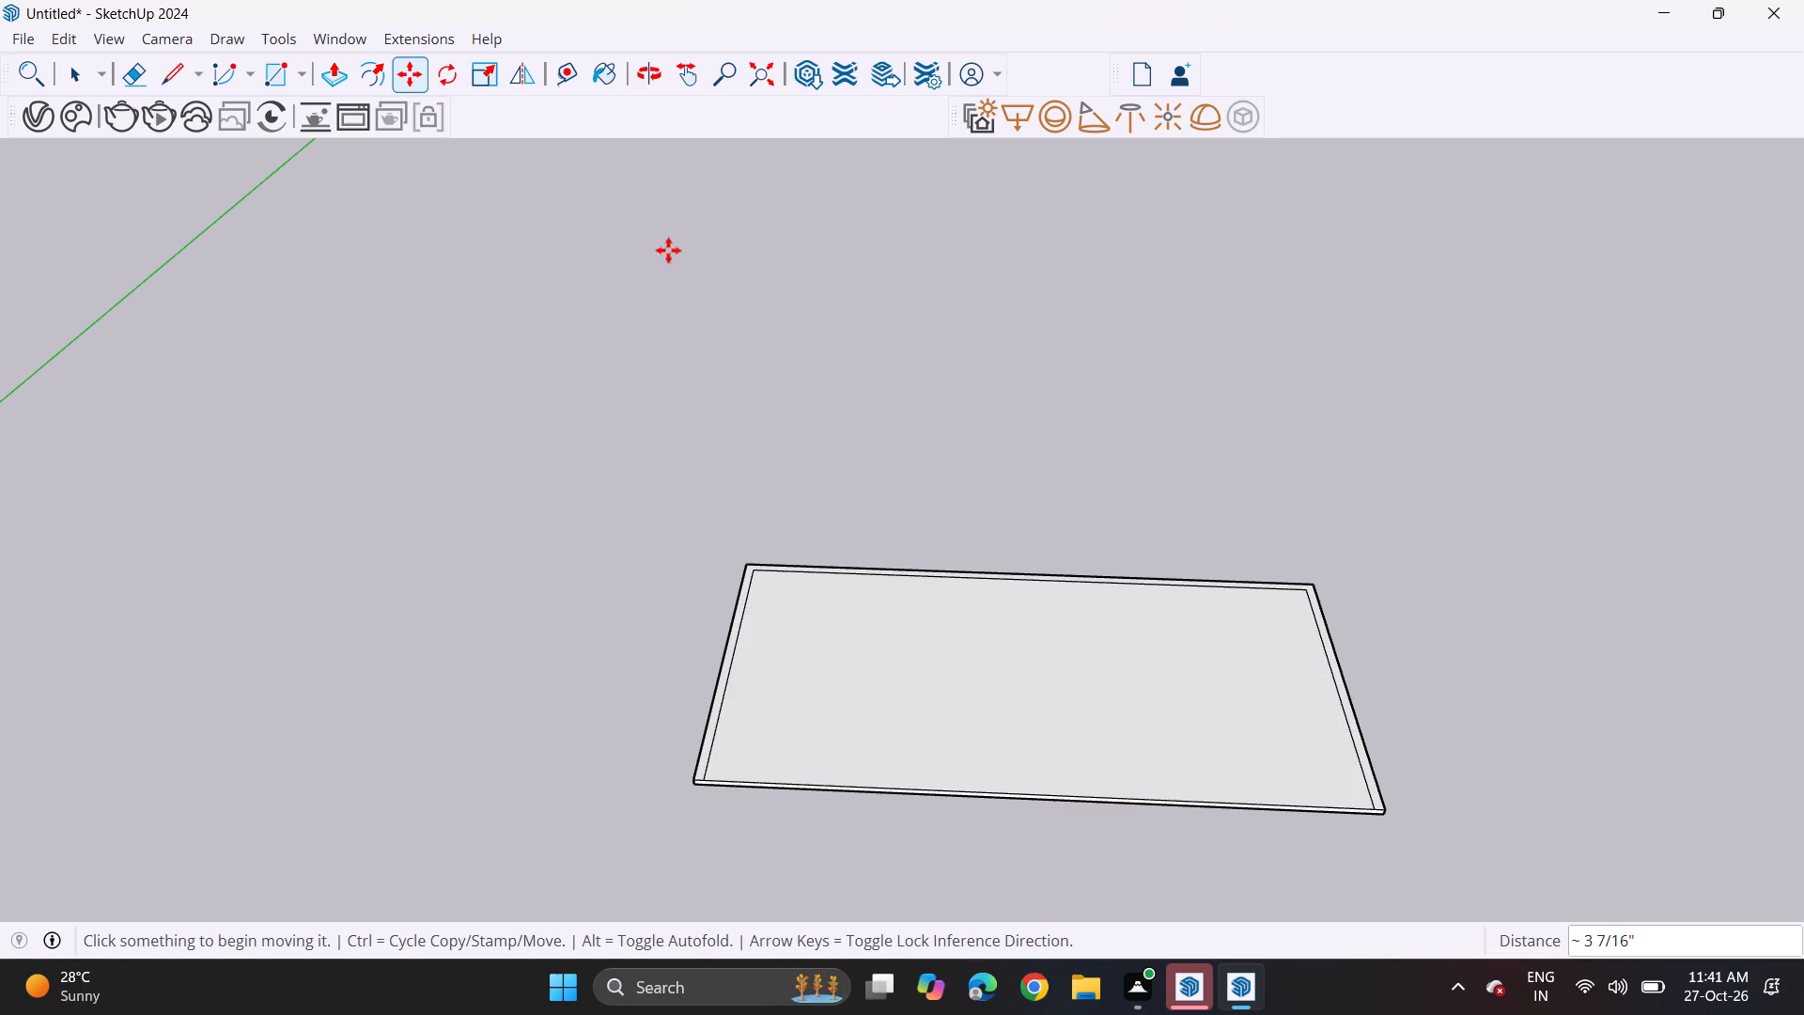
Extrude the three-sided border strip upward 10' to form the room's walls.
click(327, 62)
click(740, 619)
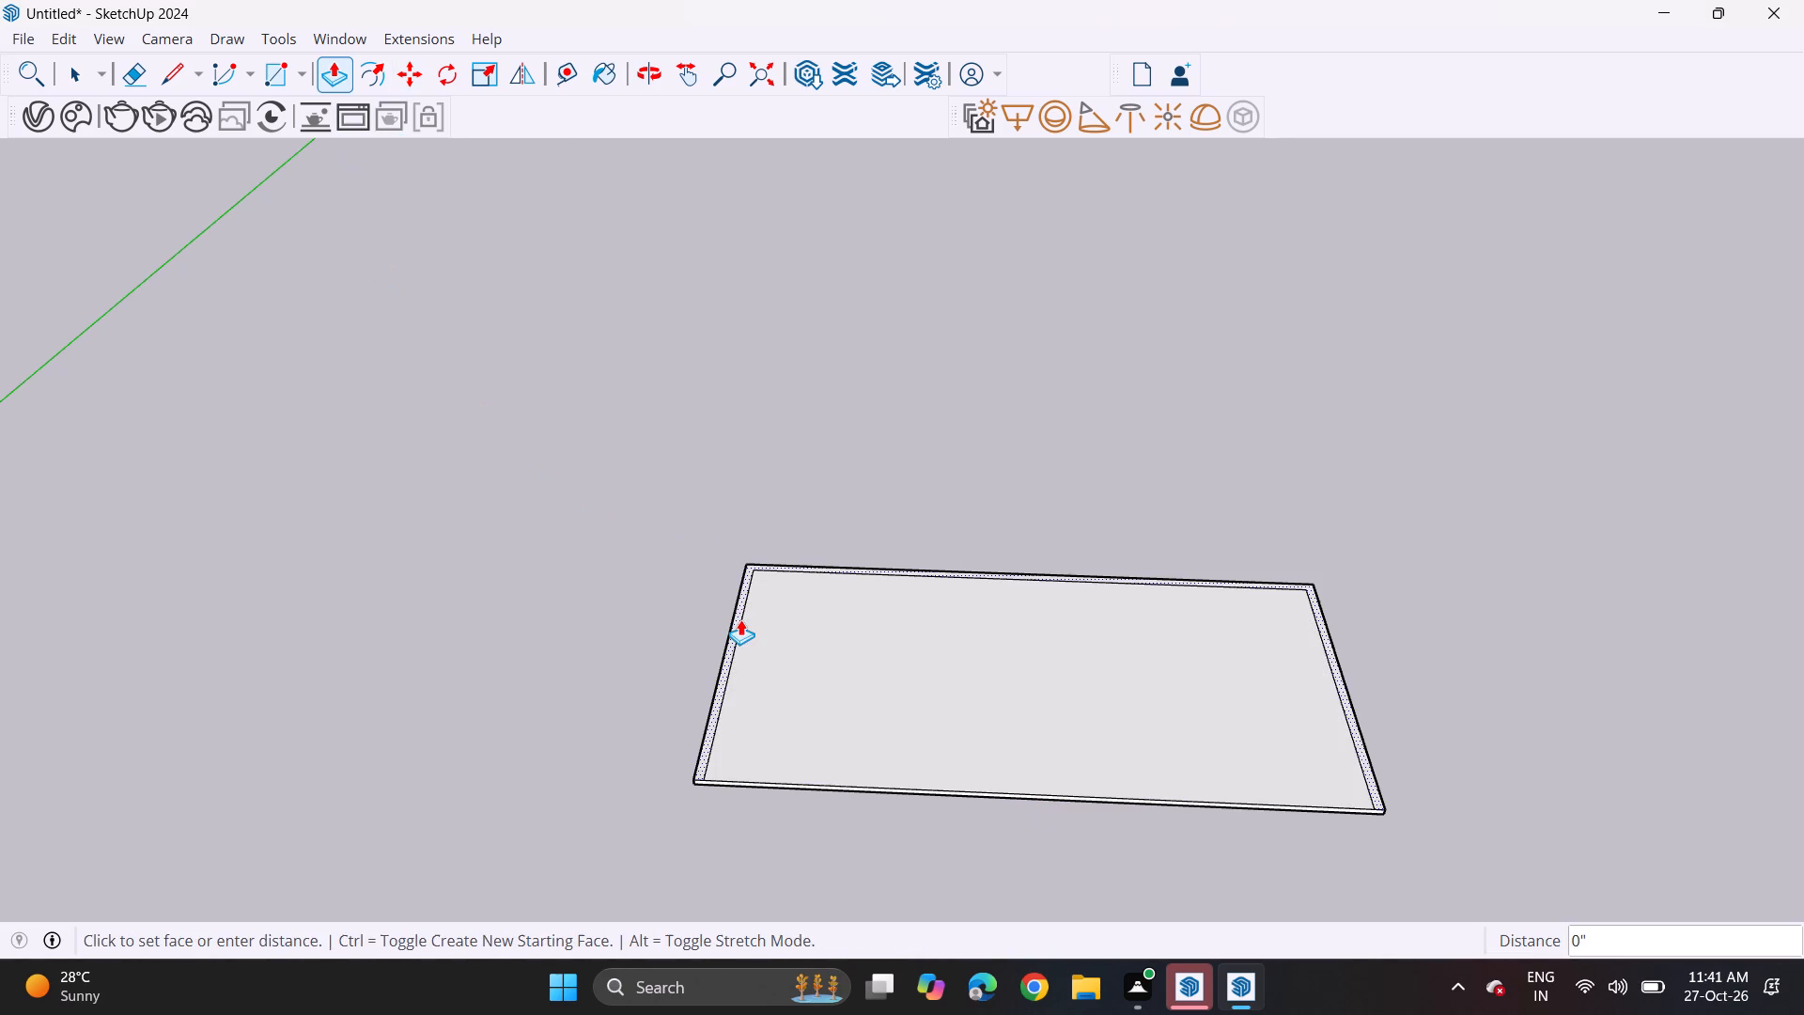
text(10')
key(Return)
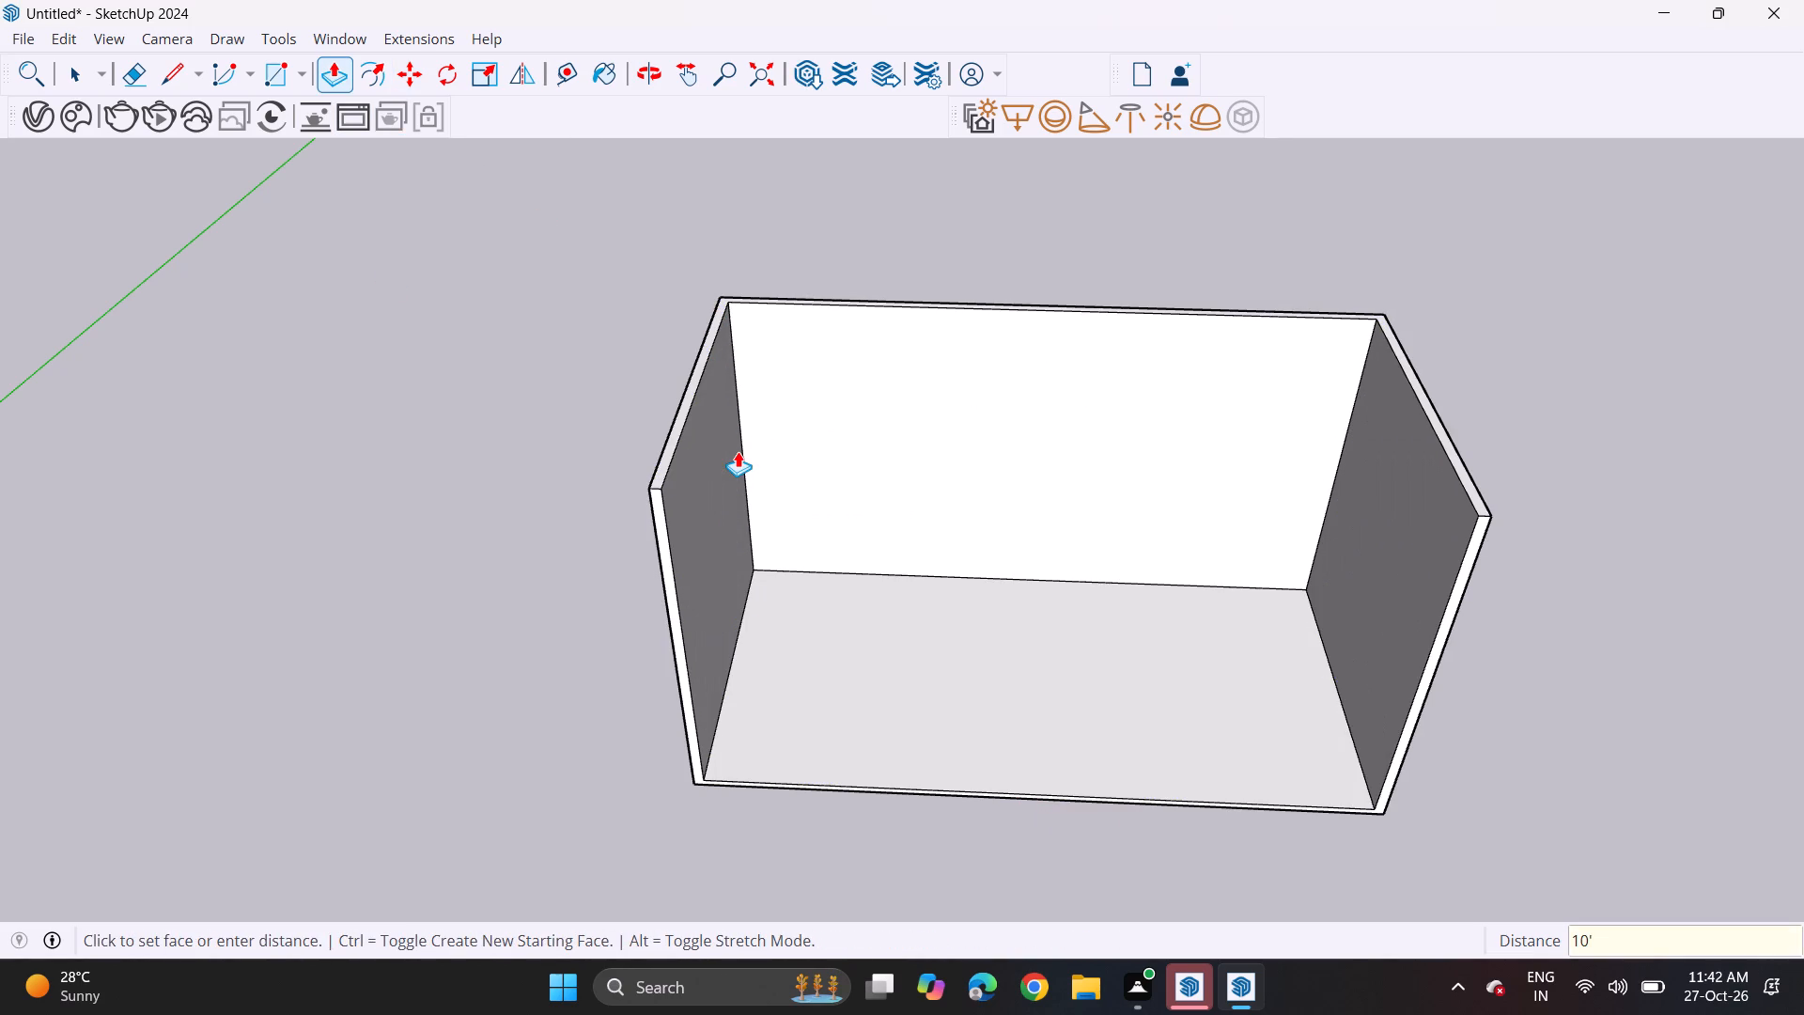
middle_drag(899, 425, 900, 226)
middle_drag(983, 451, 757, 482)
middle_drag(771, 487, 789, 433)
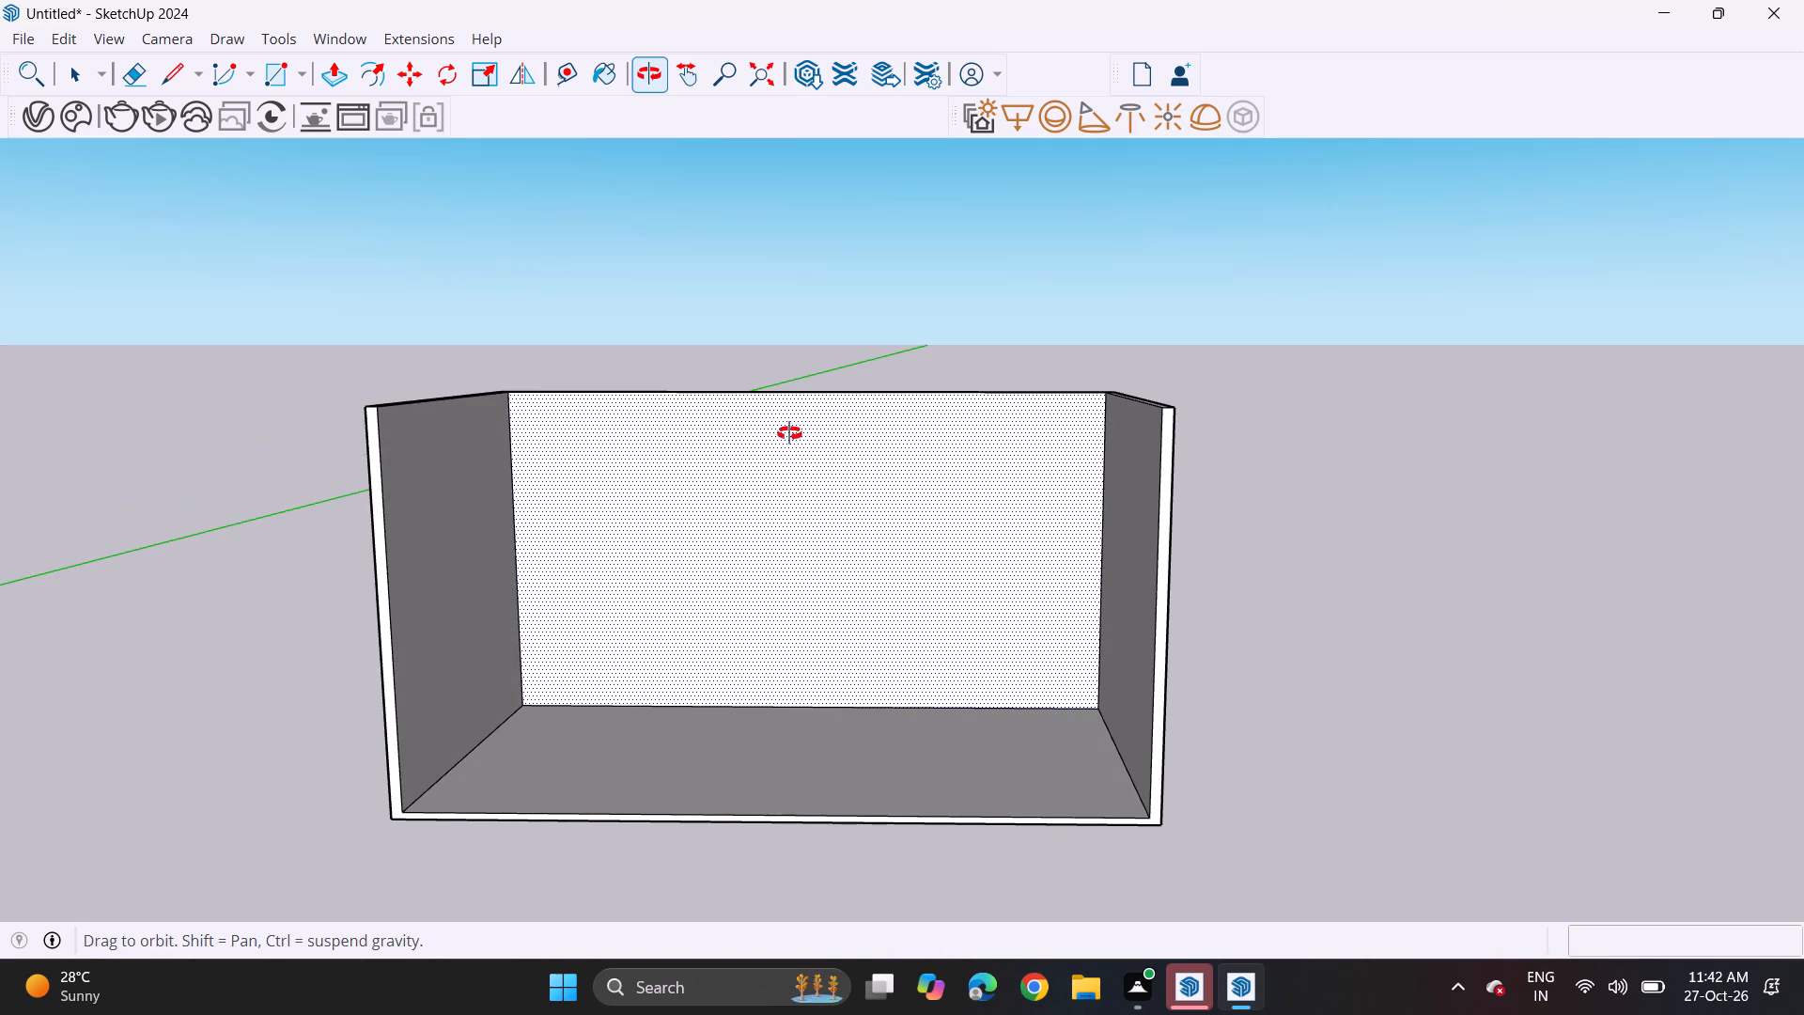
middle_drag(789, 433, 790, 433)
scroll(714, 532, up, 2)
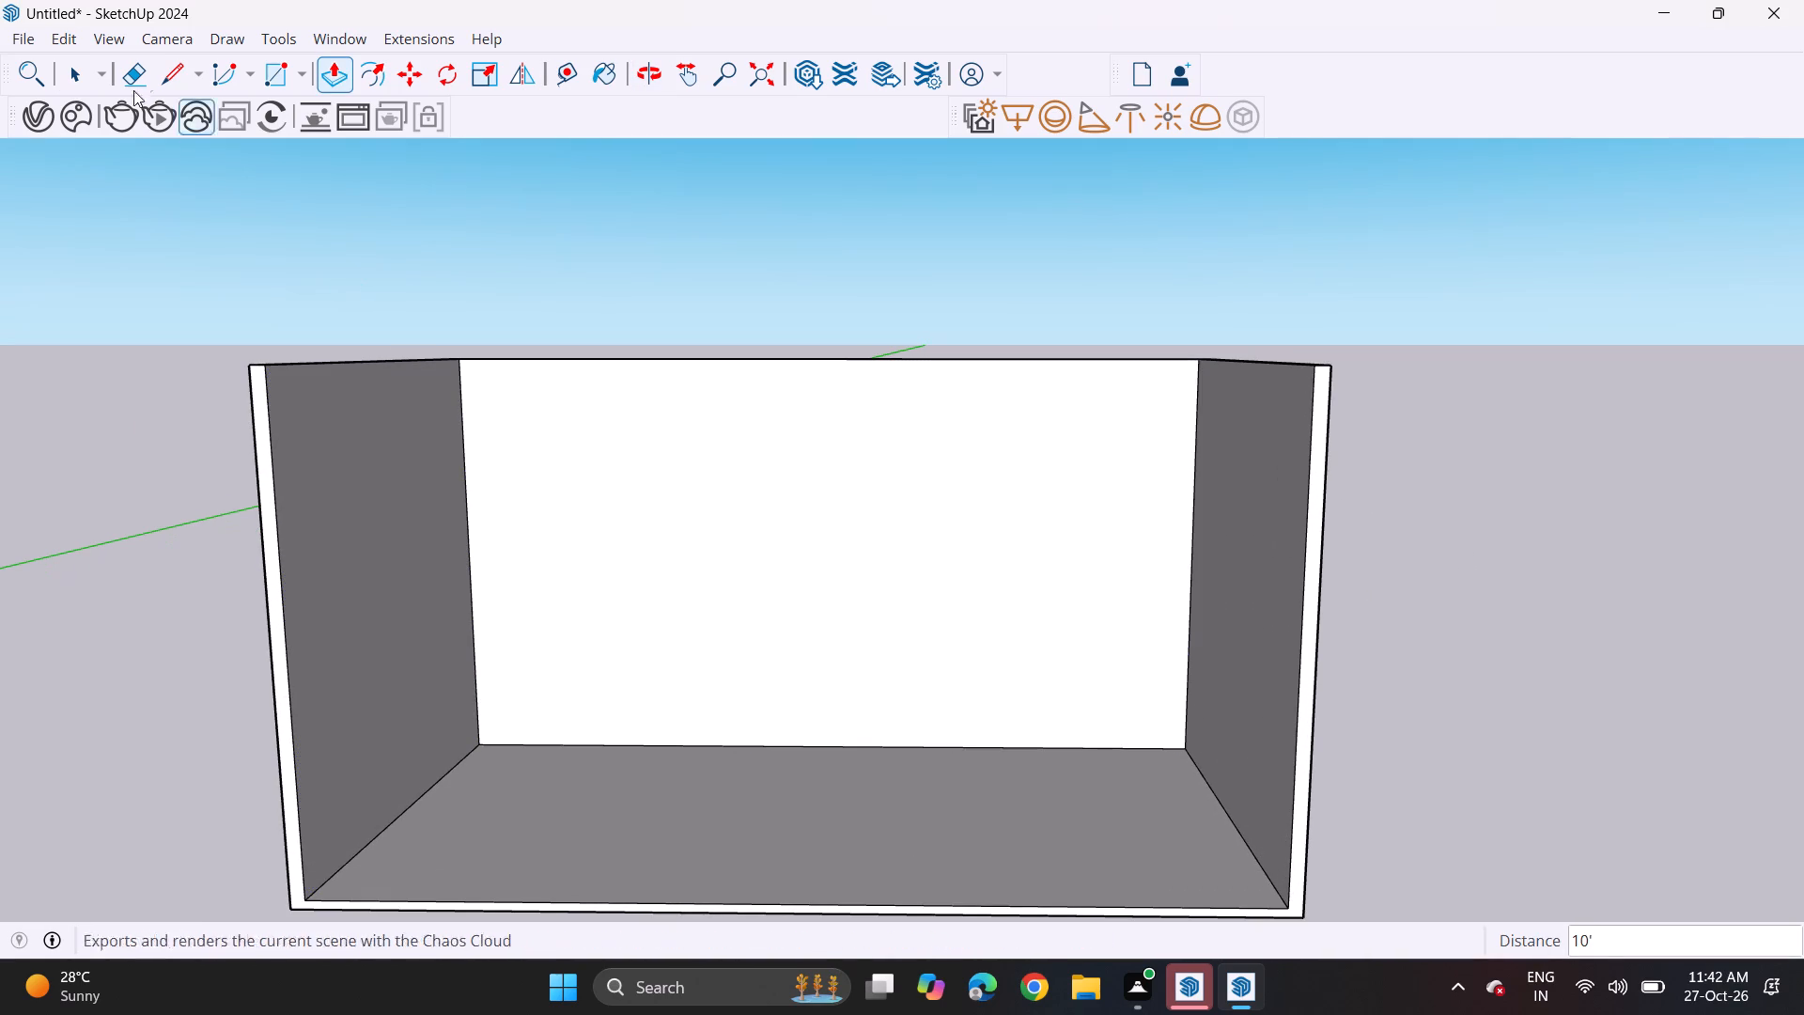
click(67, 60)
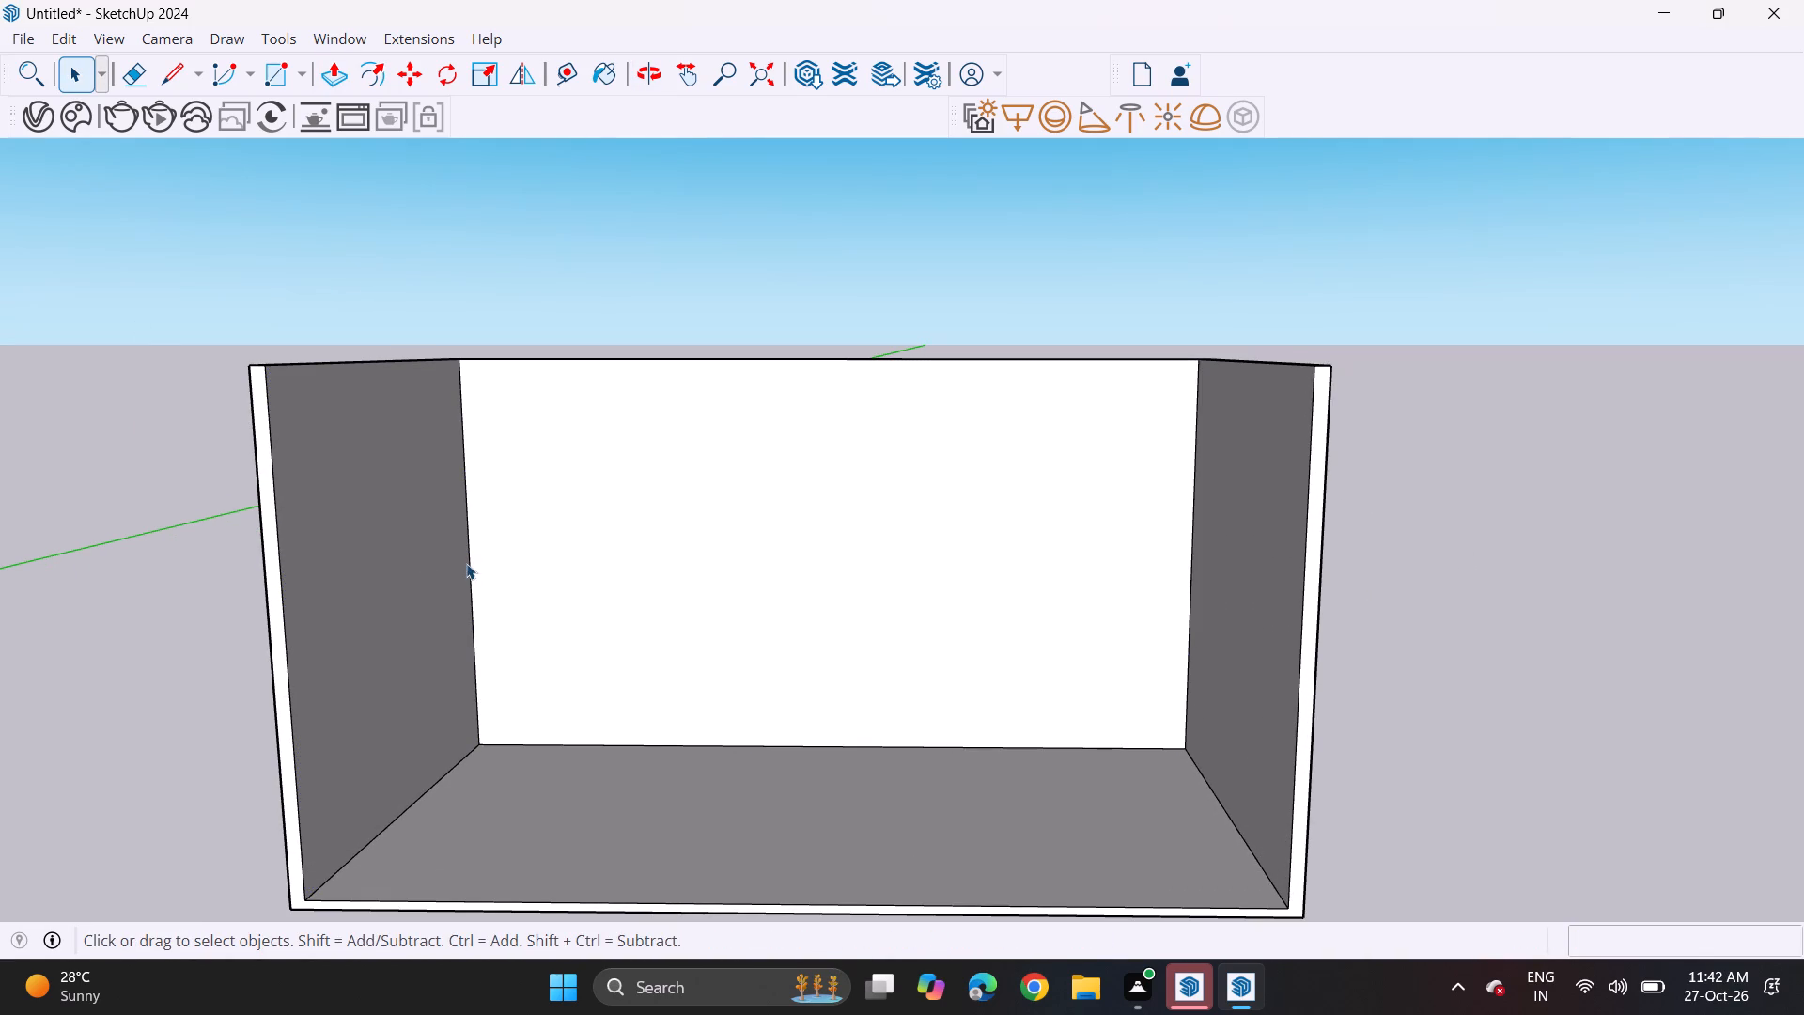
Copy the back wall's left inner vertical edge to its opposite corner and divide the span into 6 equal panels.
click(472, 567)
key(m)
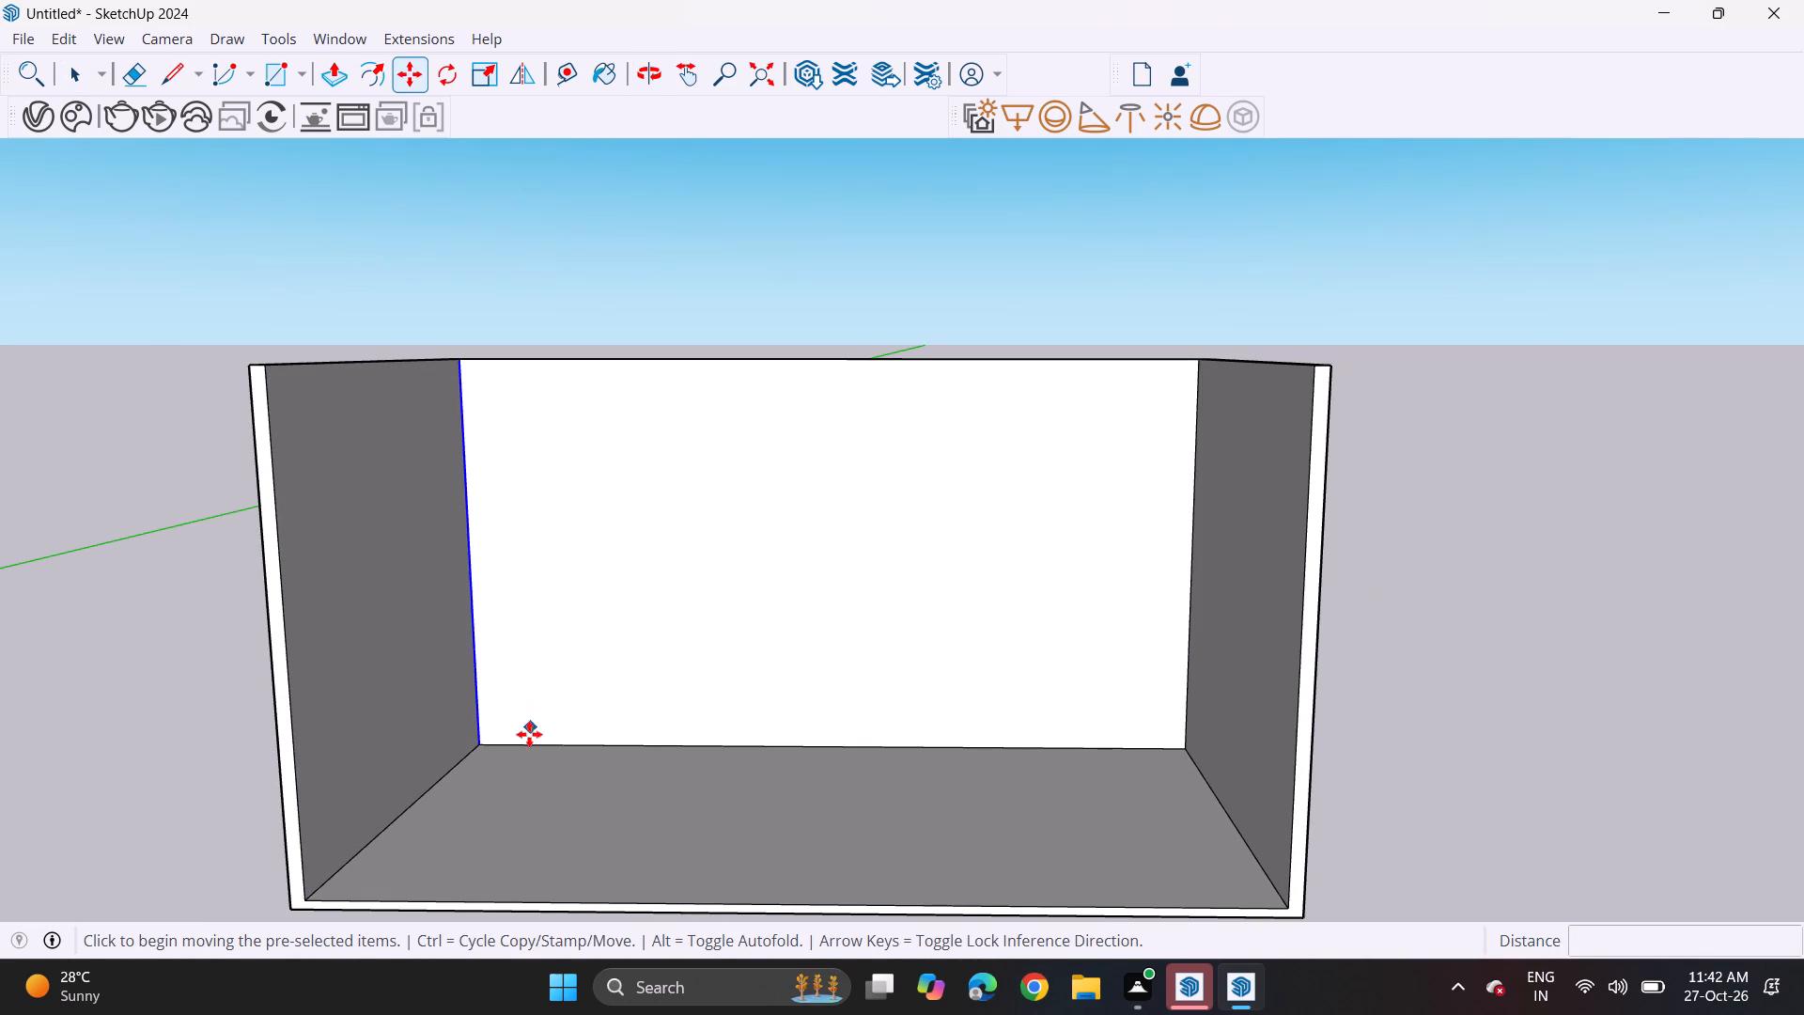
click(479, 753)
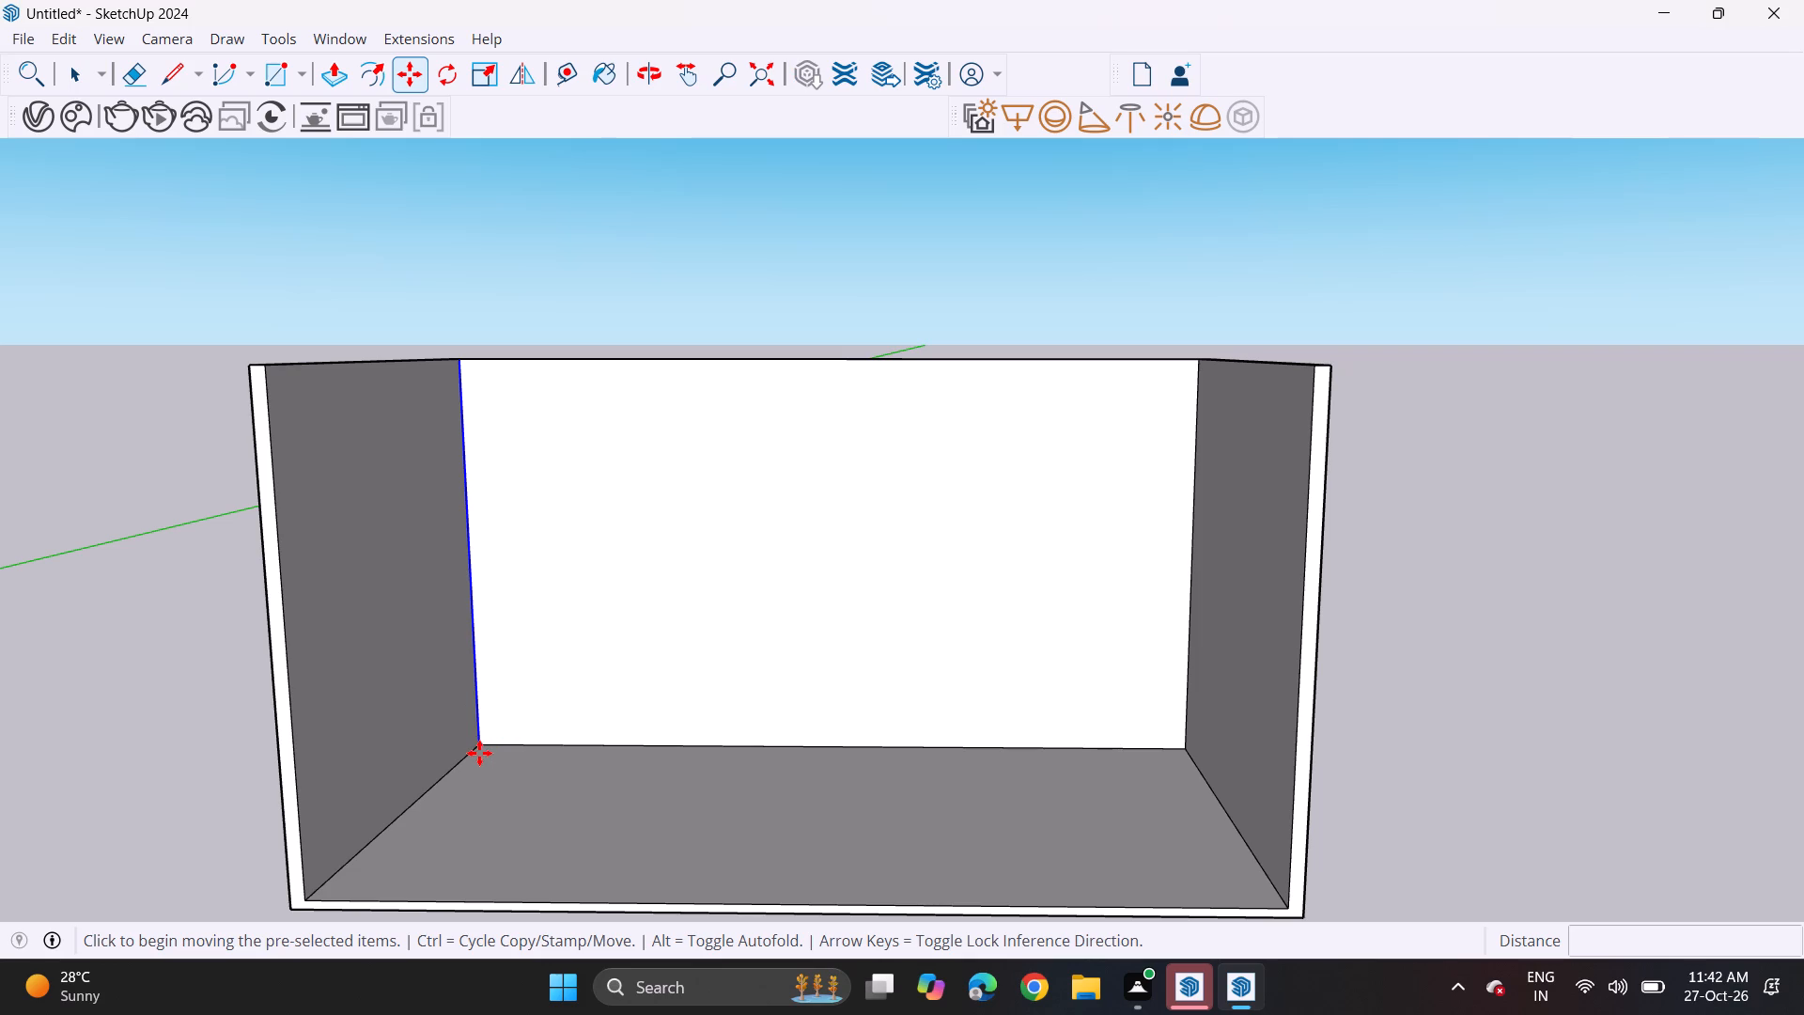
click(479, 753)
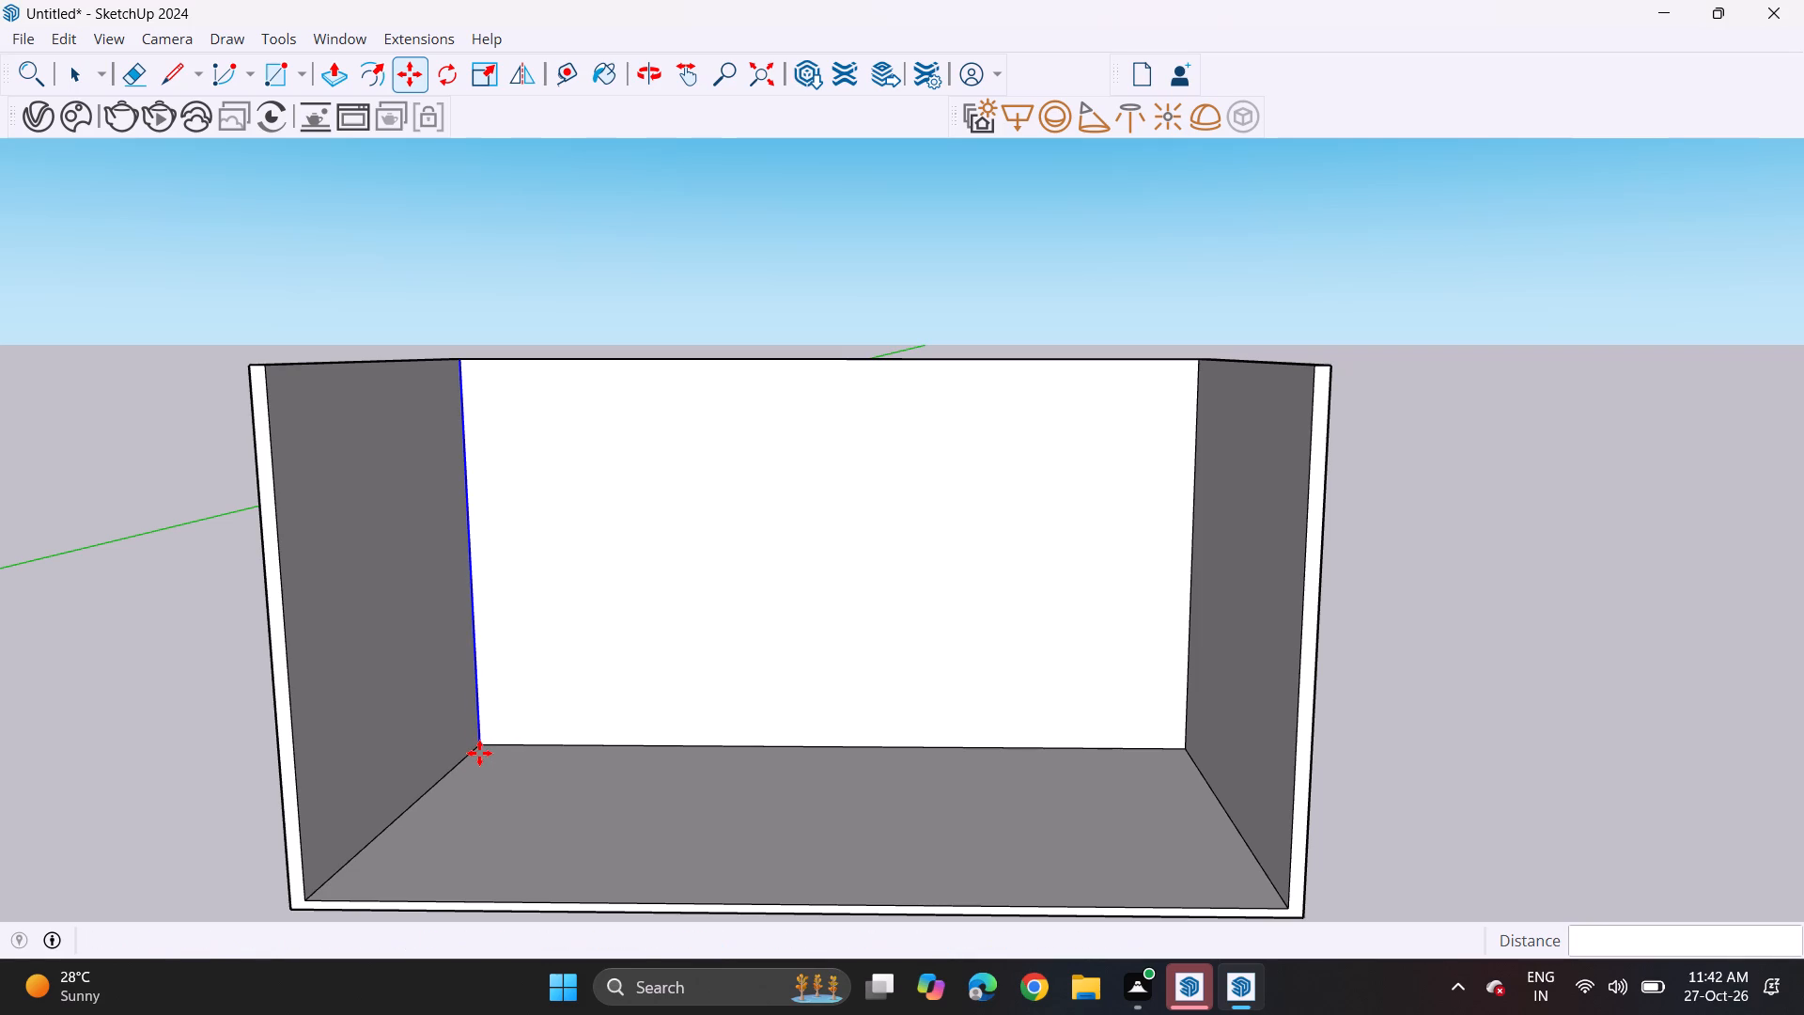
click(479, 752)
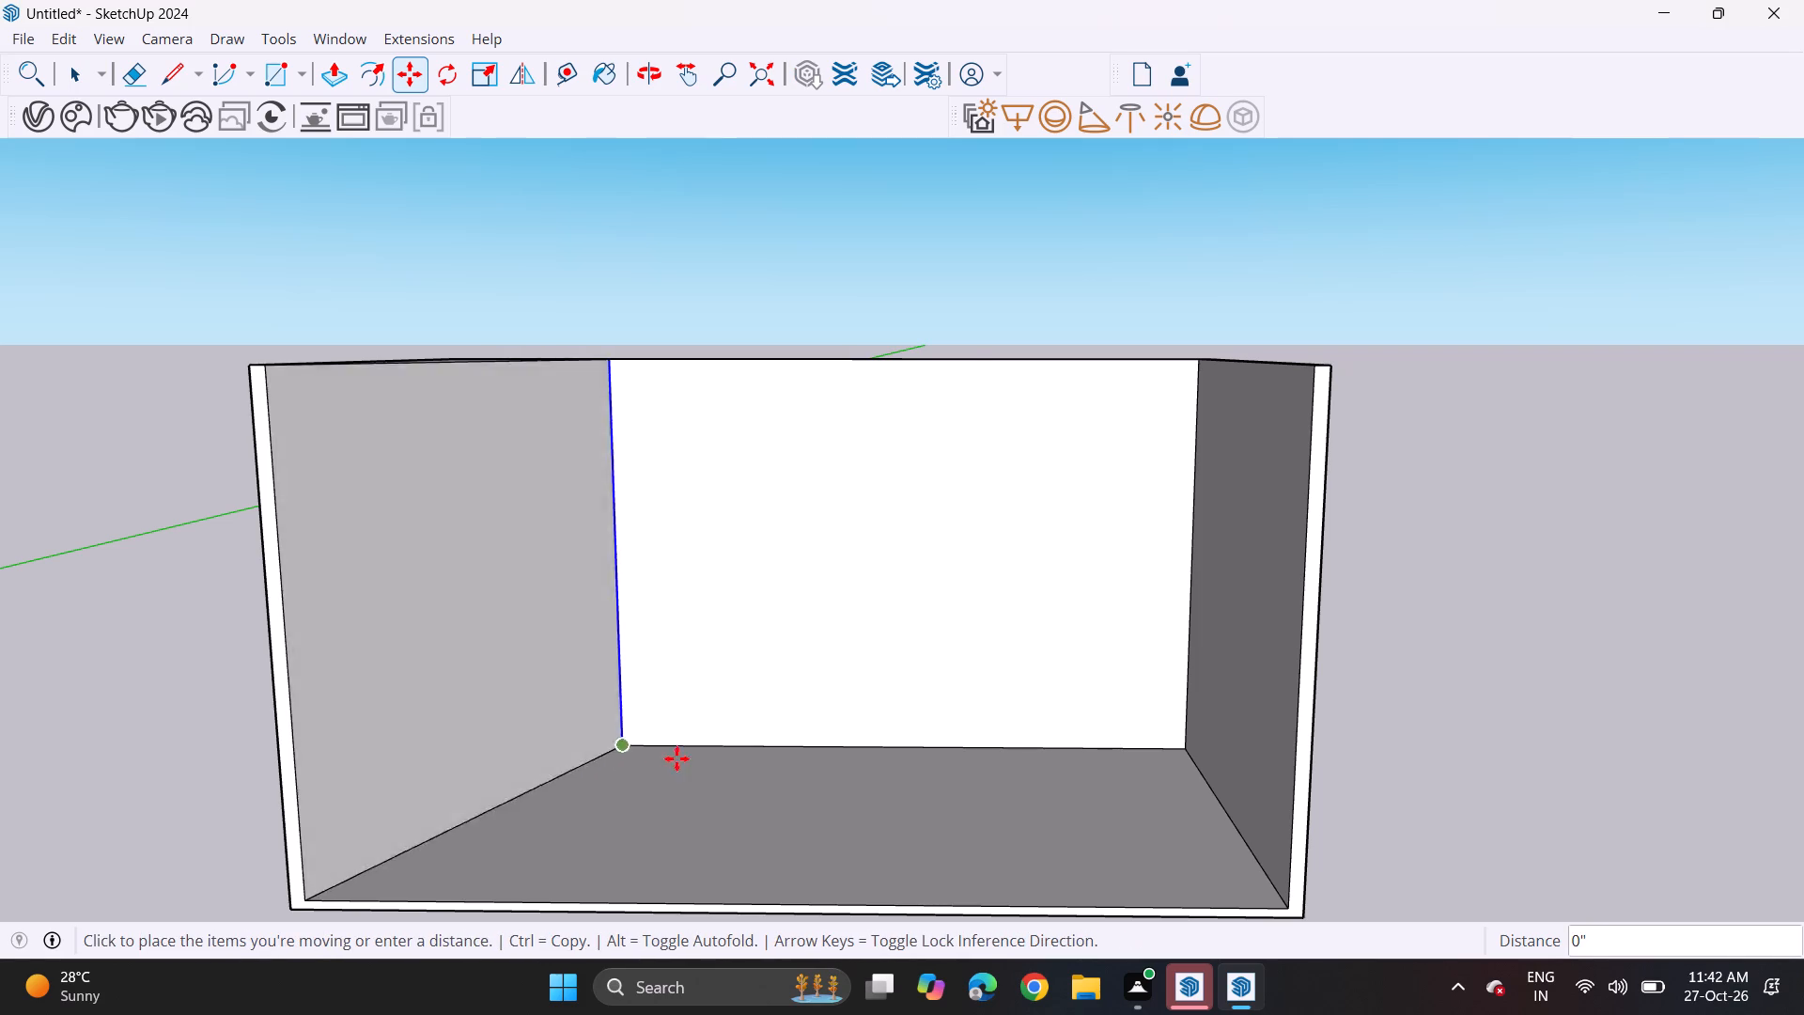
key(Escape)
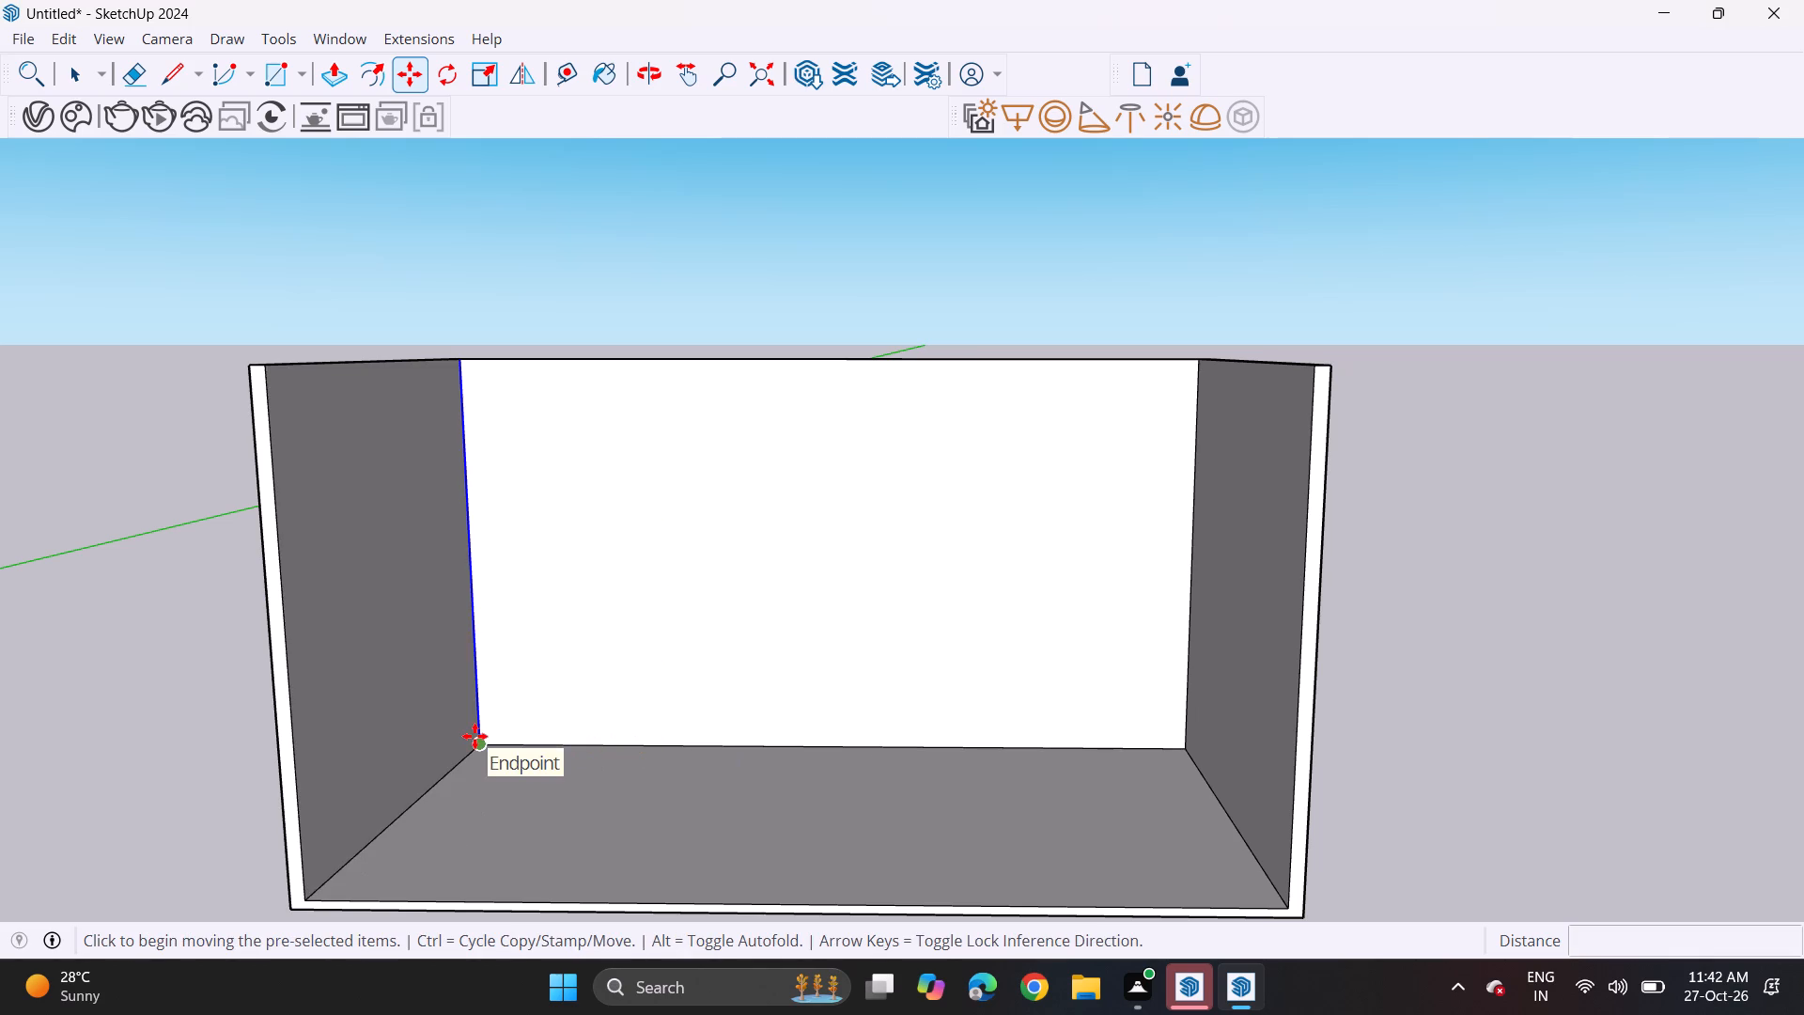
click(474, 736)
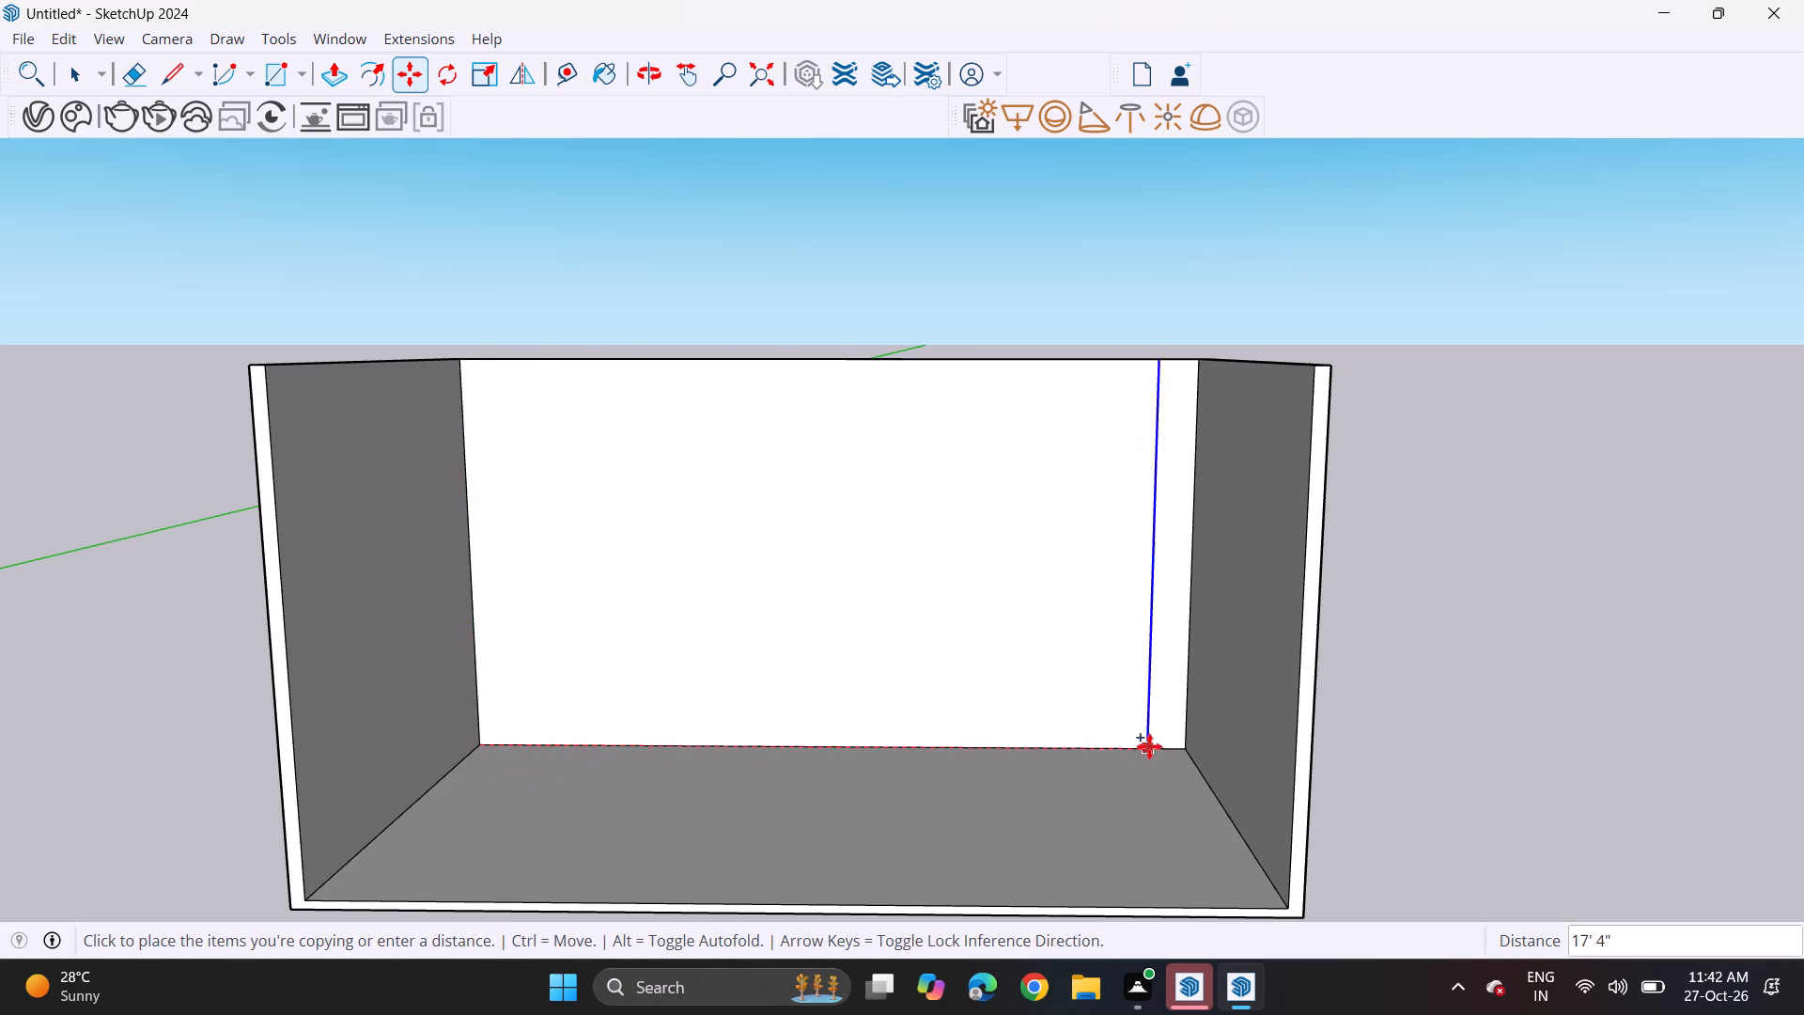
click(1185, 746)
text(/6)
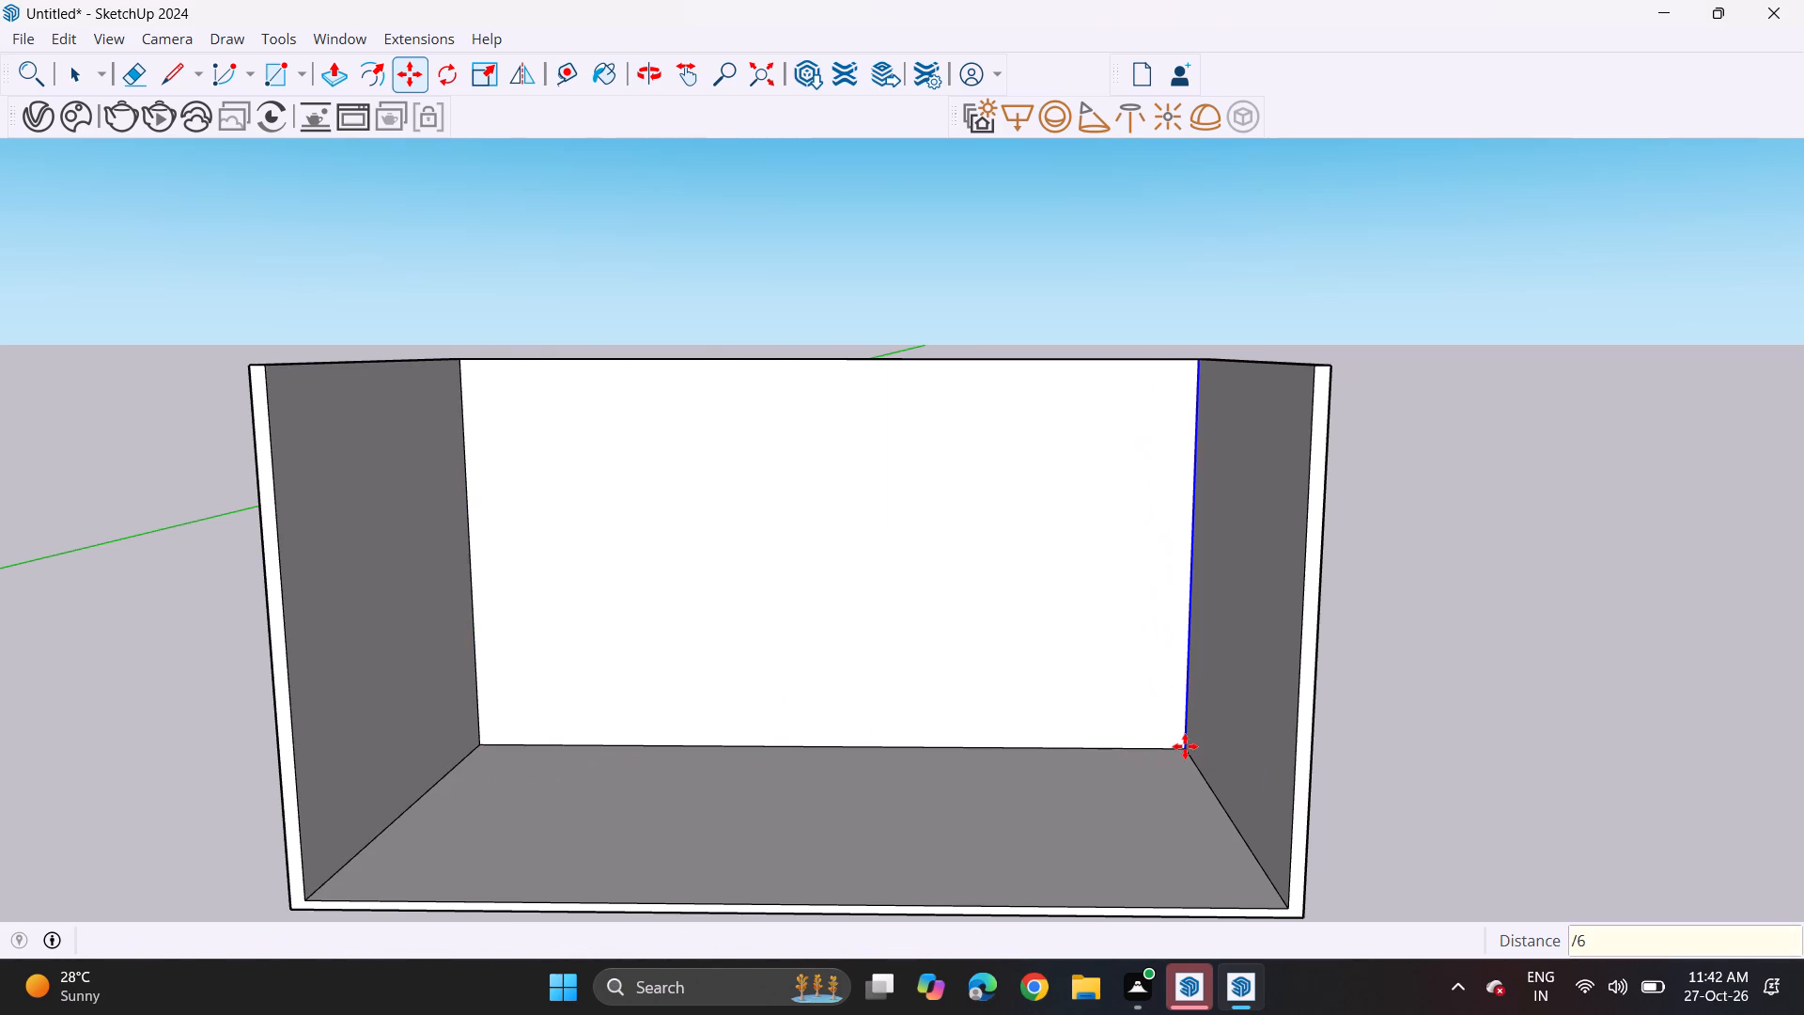
key(Return)
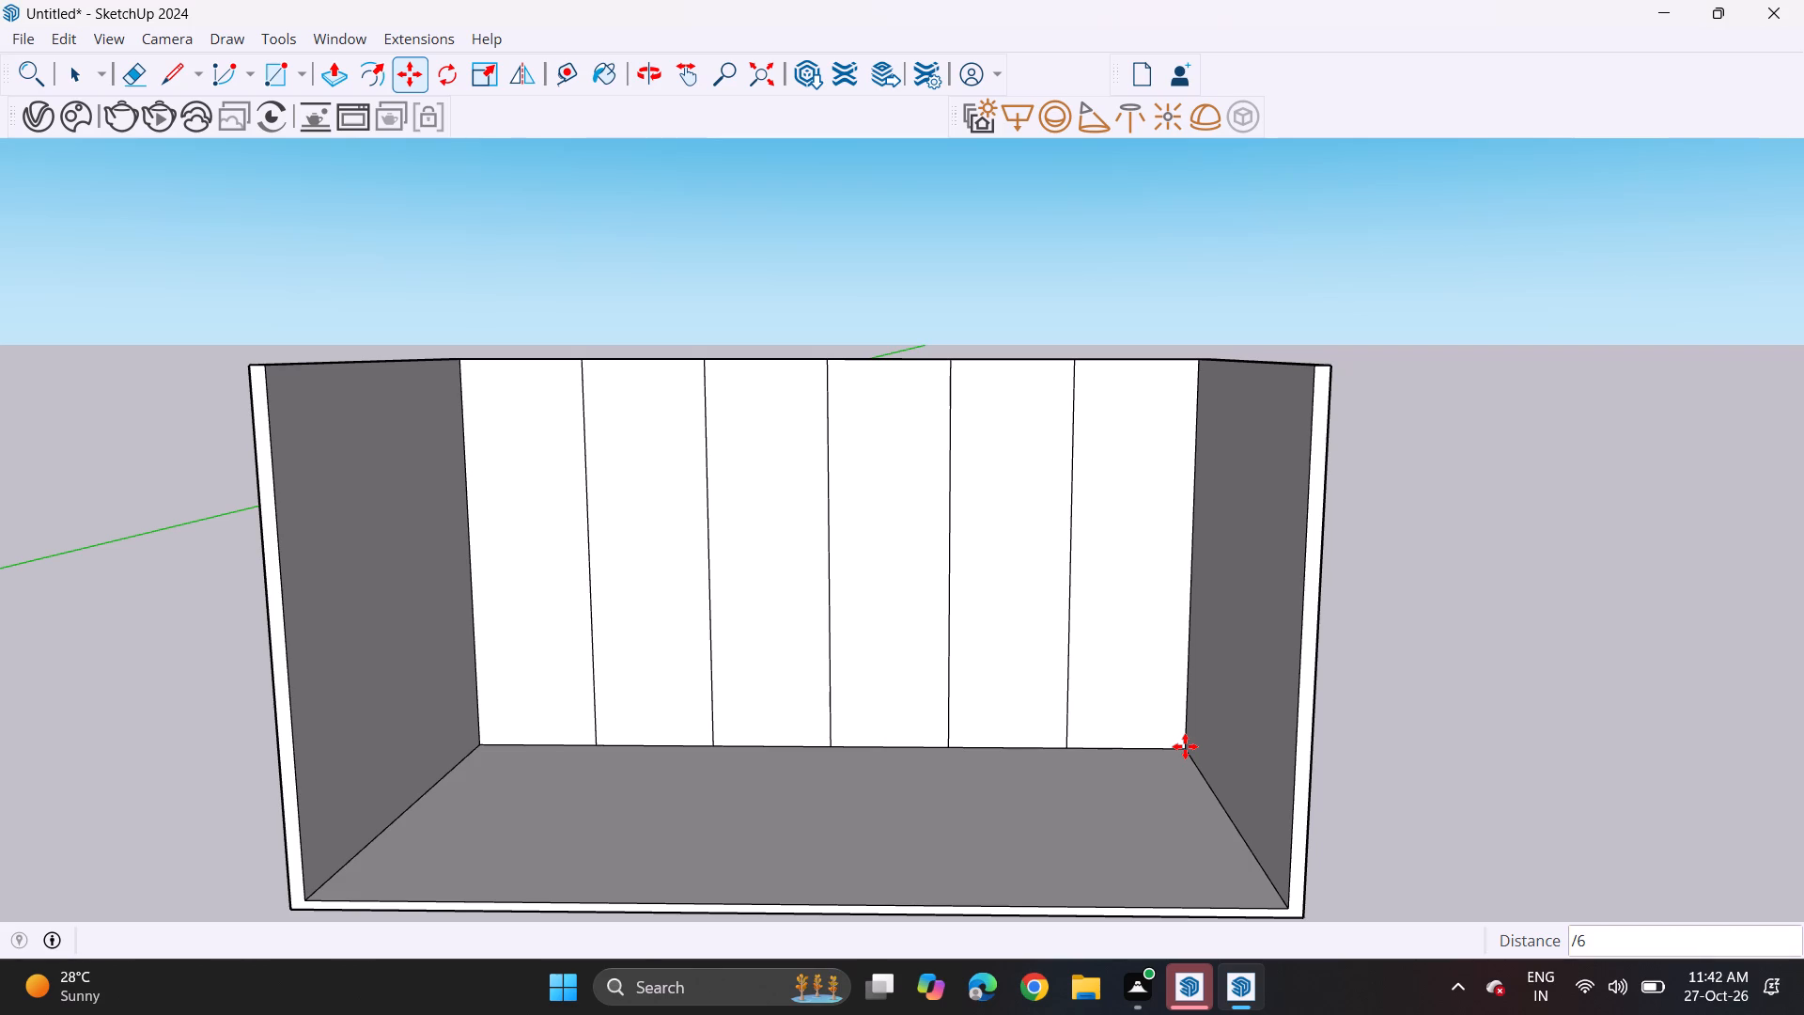
Start Push/Pull to work on the back wall's divided panels.
middle_drag(1115, 535, 988, 604)
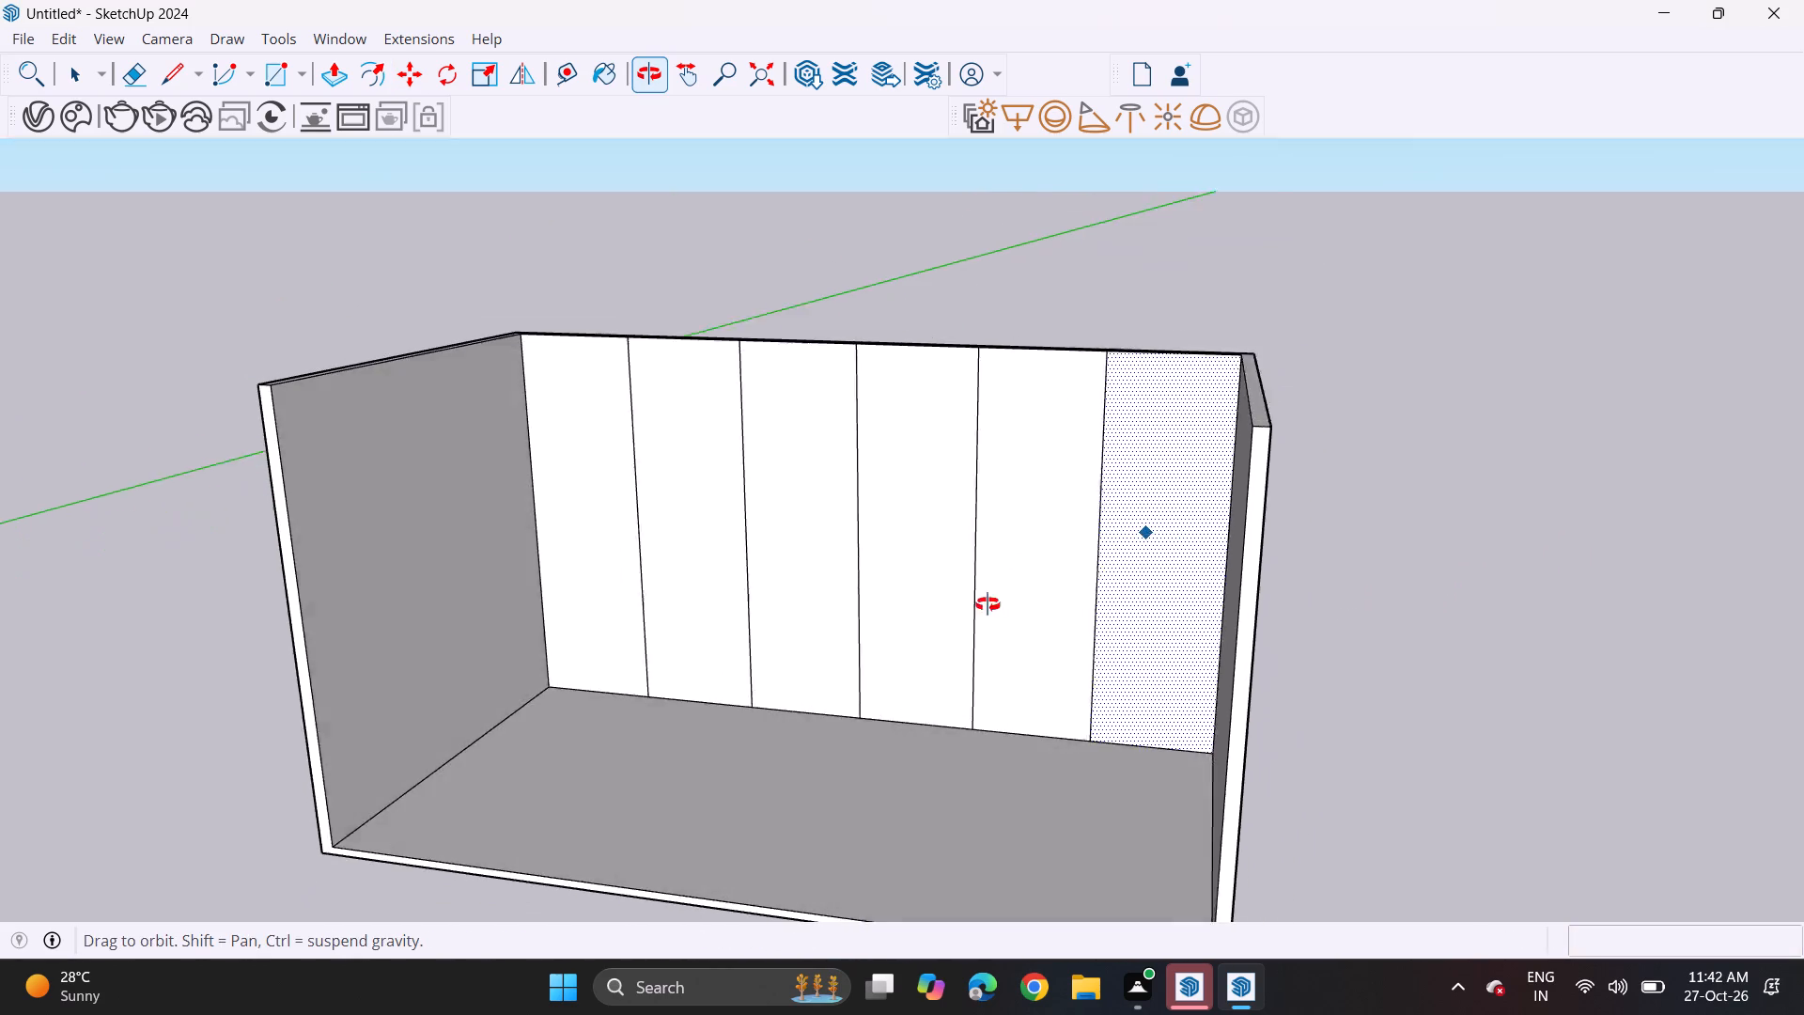
middle_drag(988, 604, 937, 636)
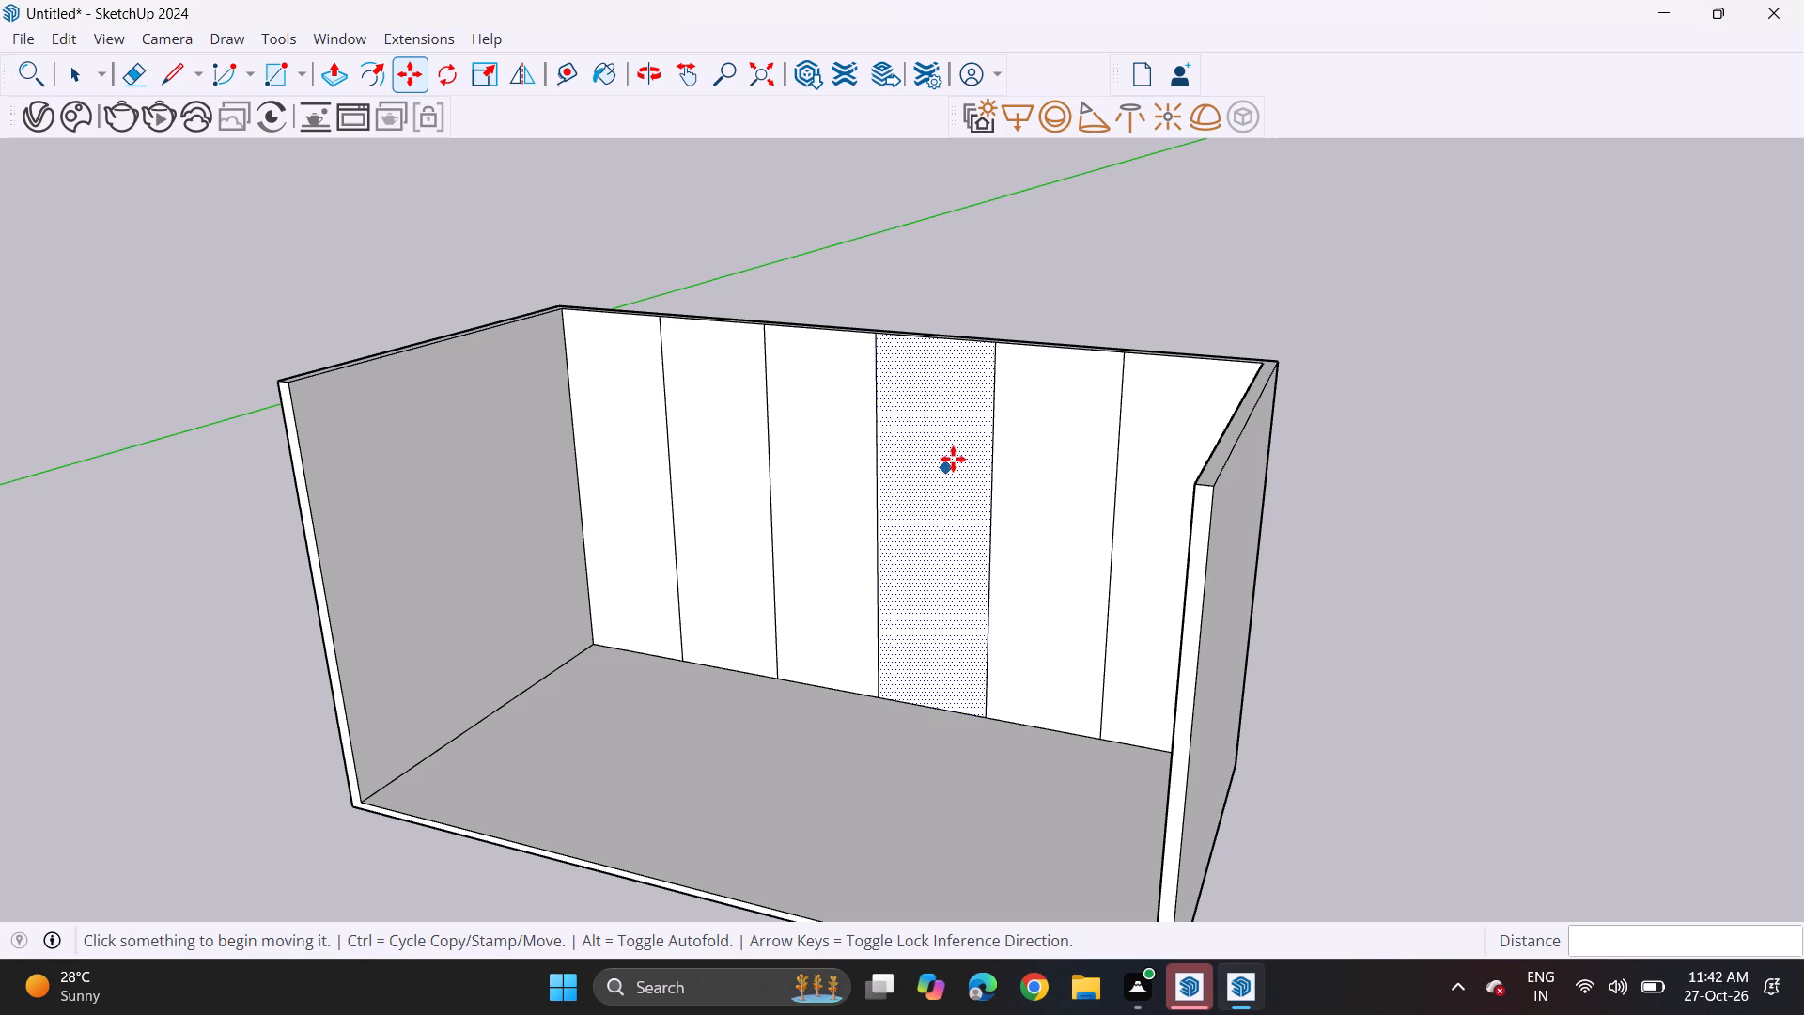
middle_drag(953, 465, 923, 552)
click(333, 68)
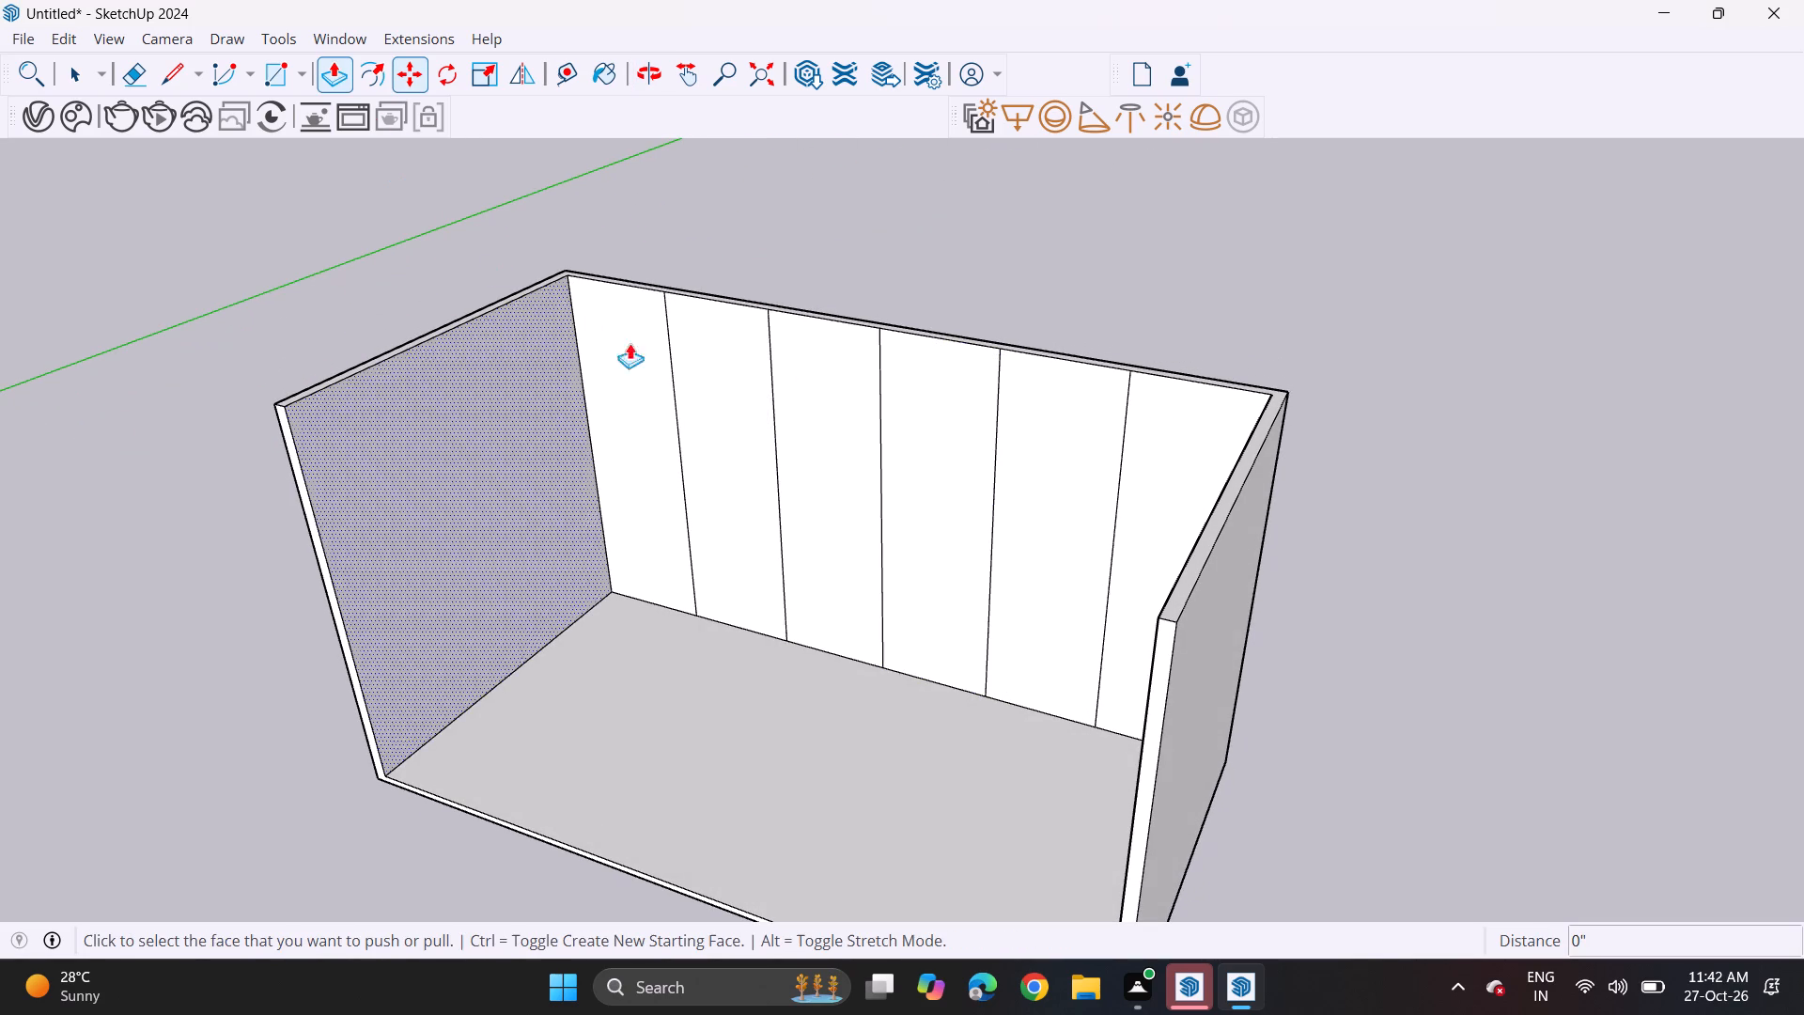
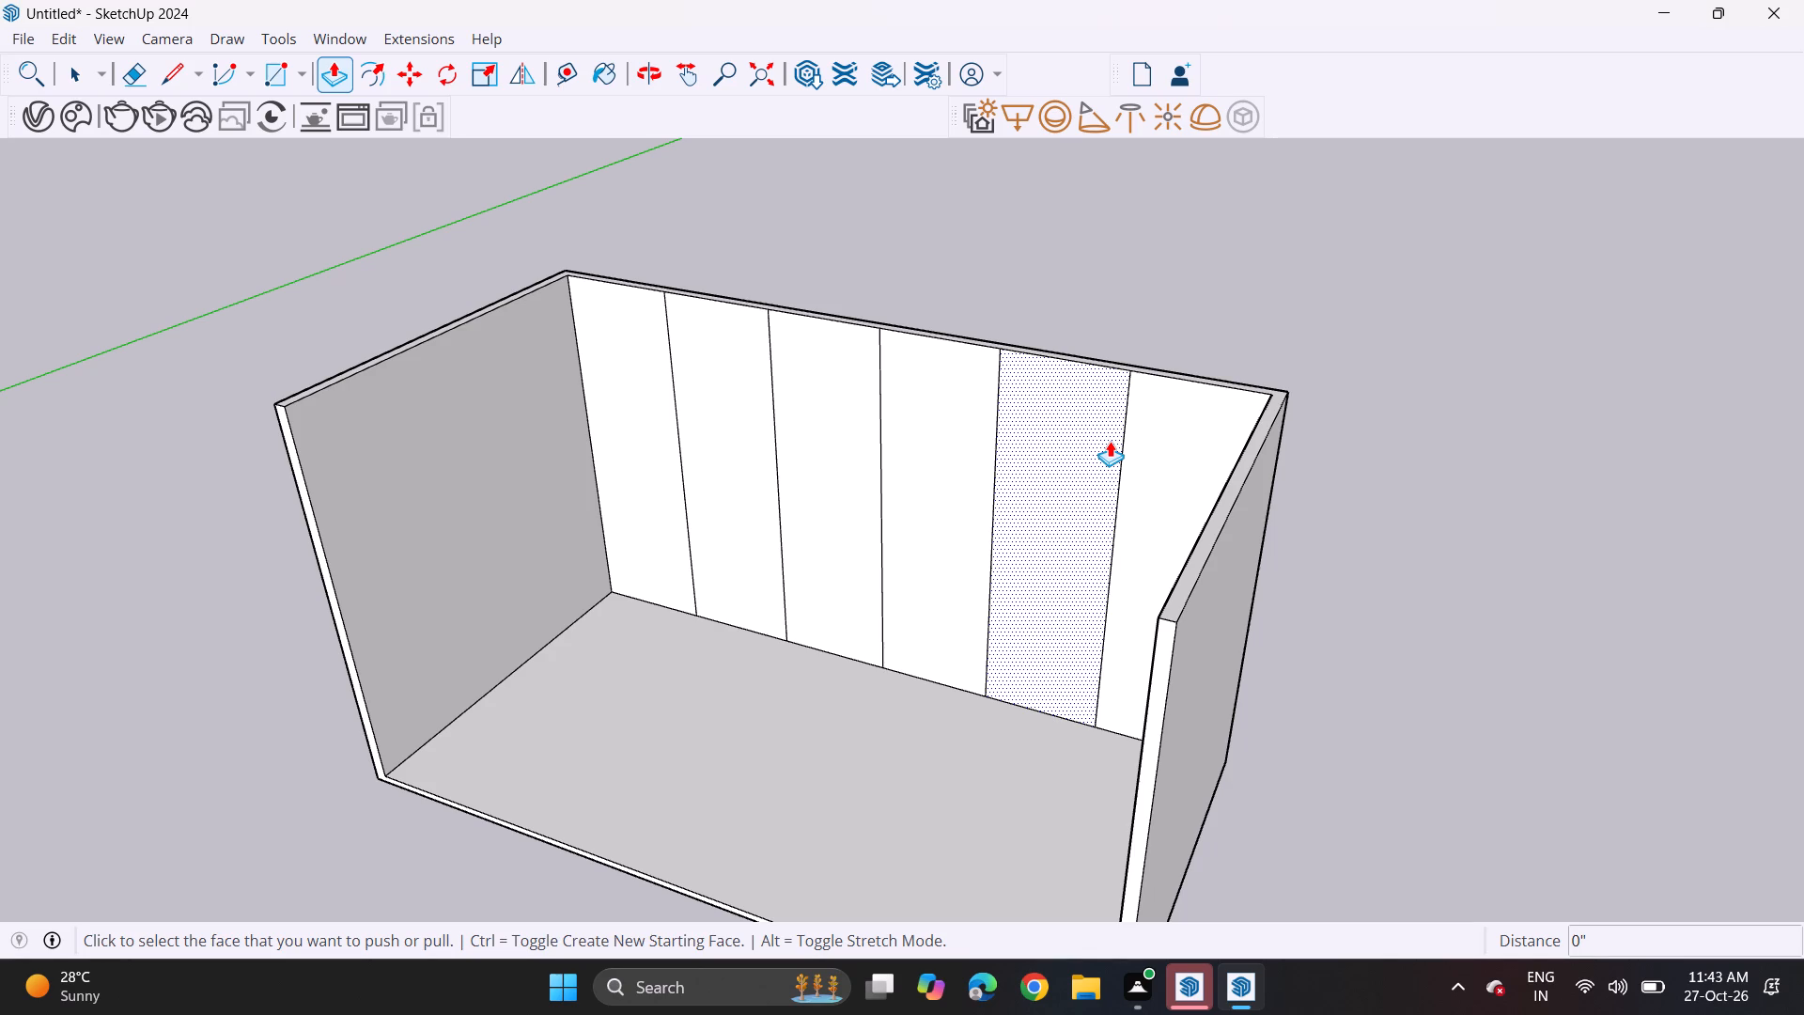
Extrude the four right-hand panels of the back wall 2' into the room.
click(1165, 435)
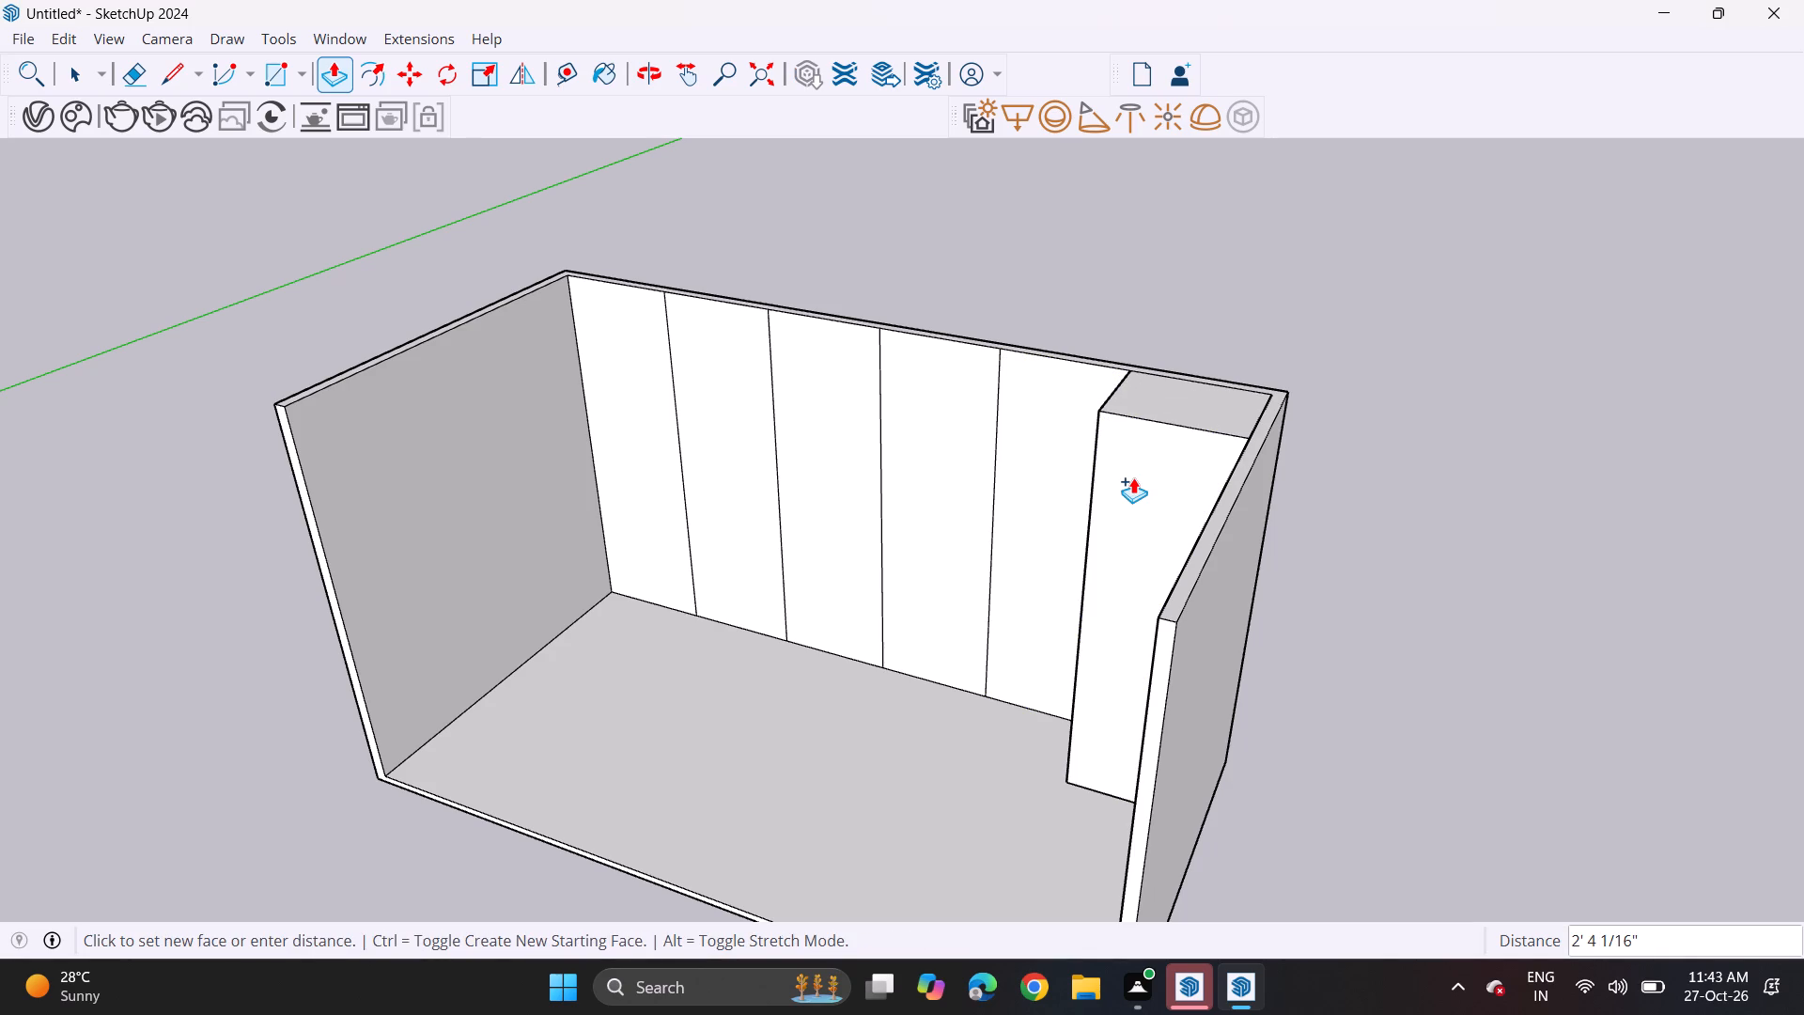
text(2')
key(Return)
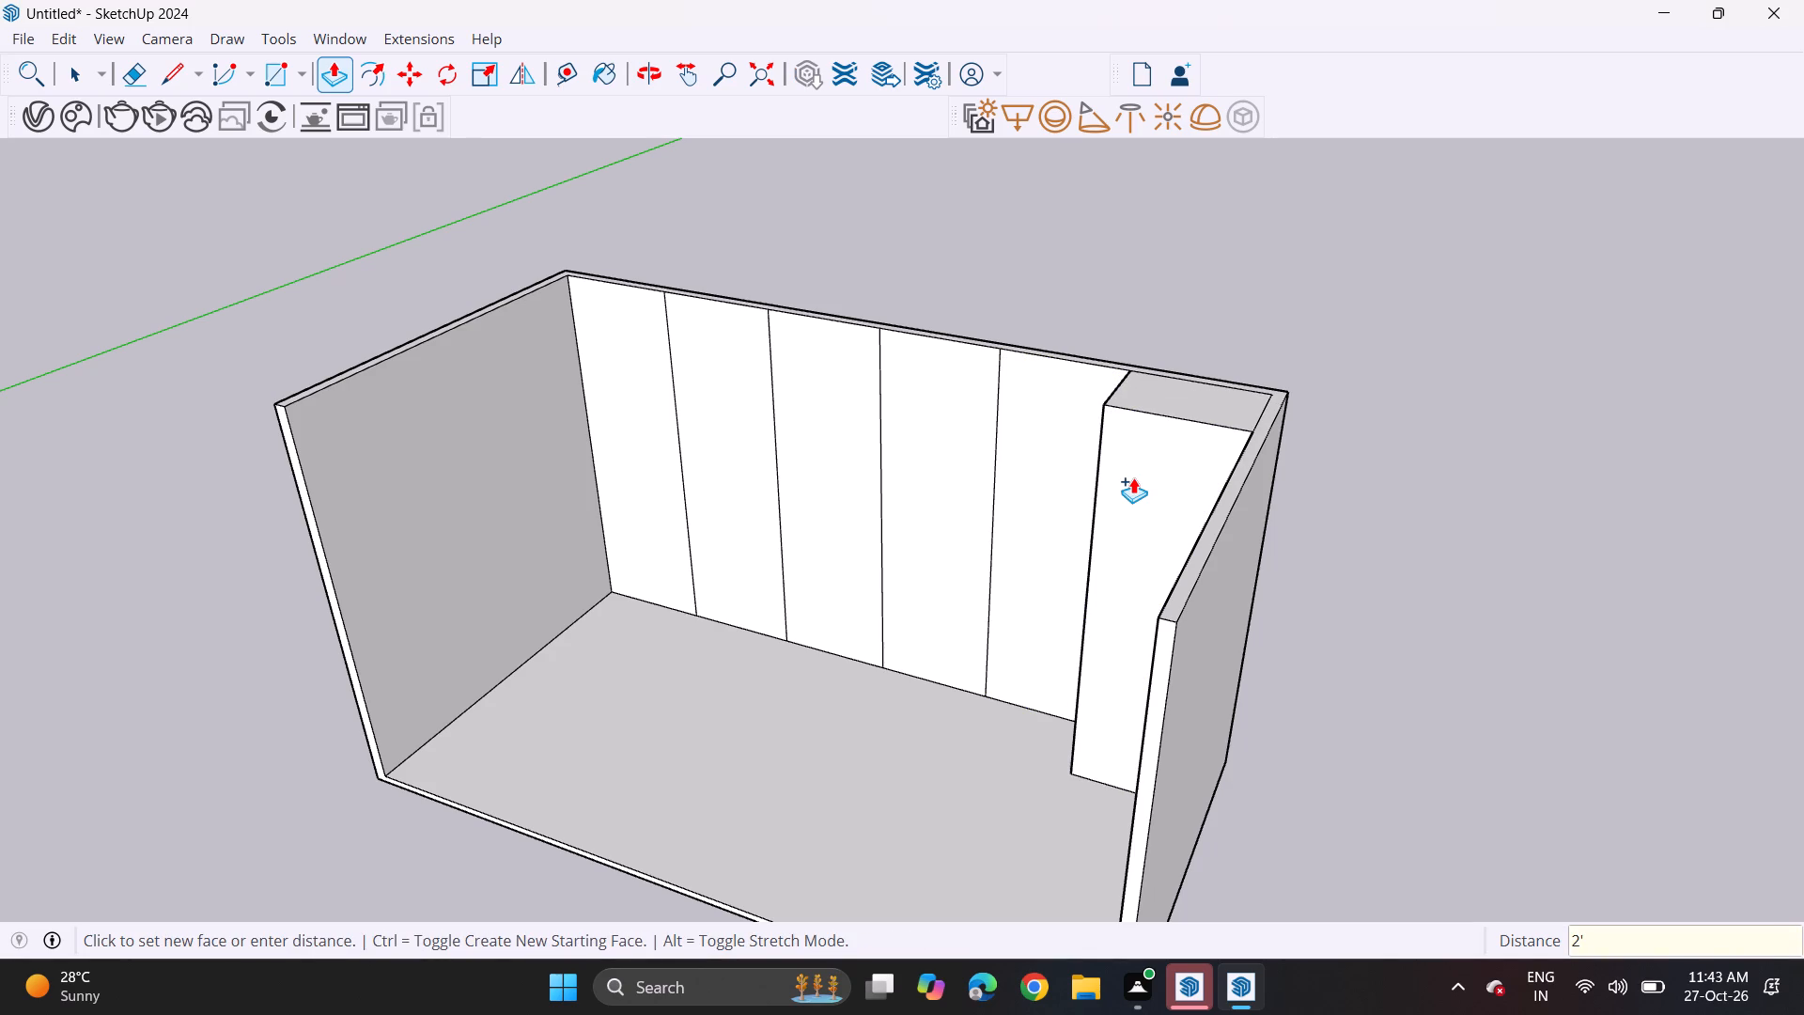
double_click(1053, 453)
double_click(905, 449)
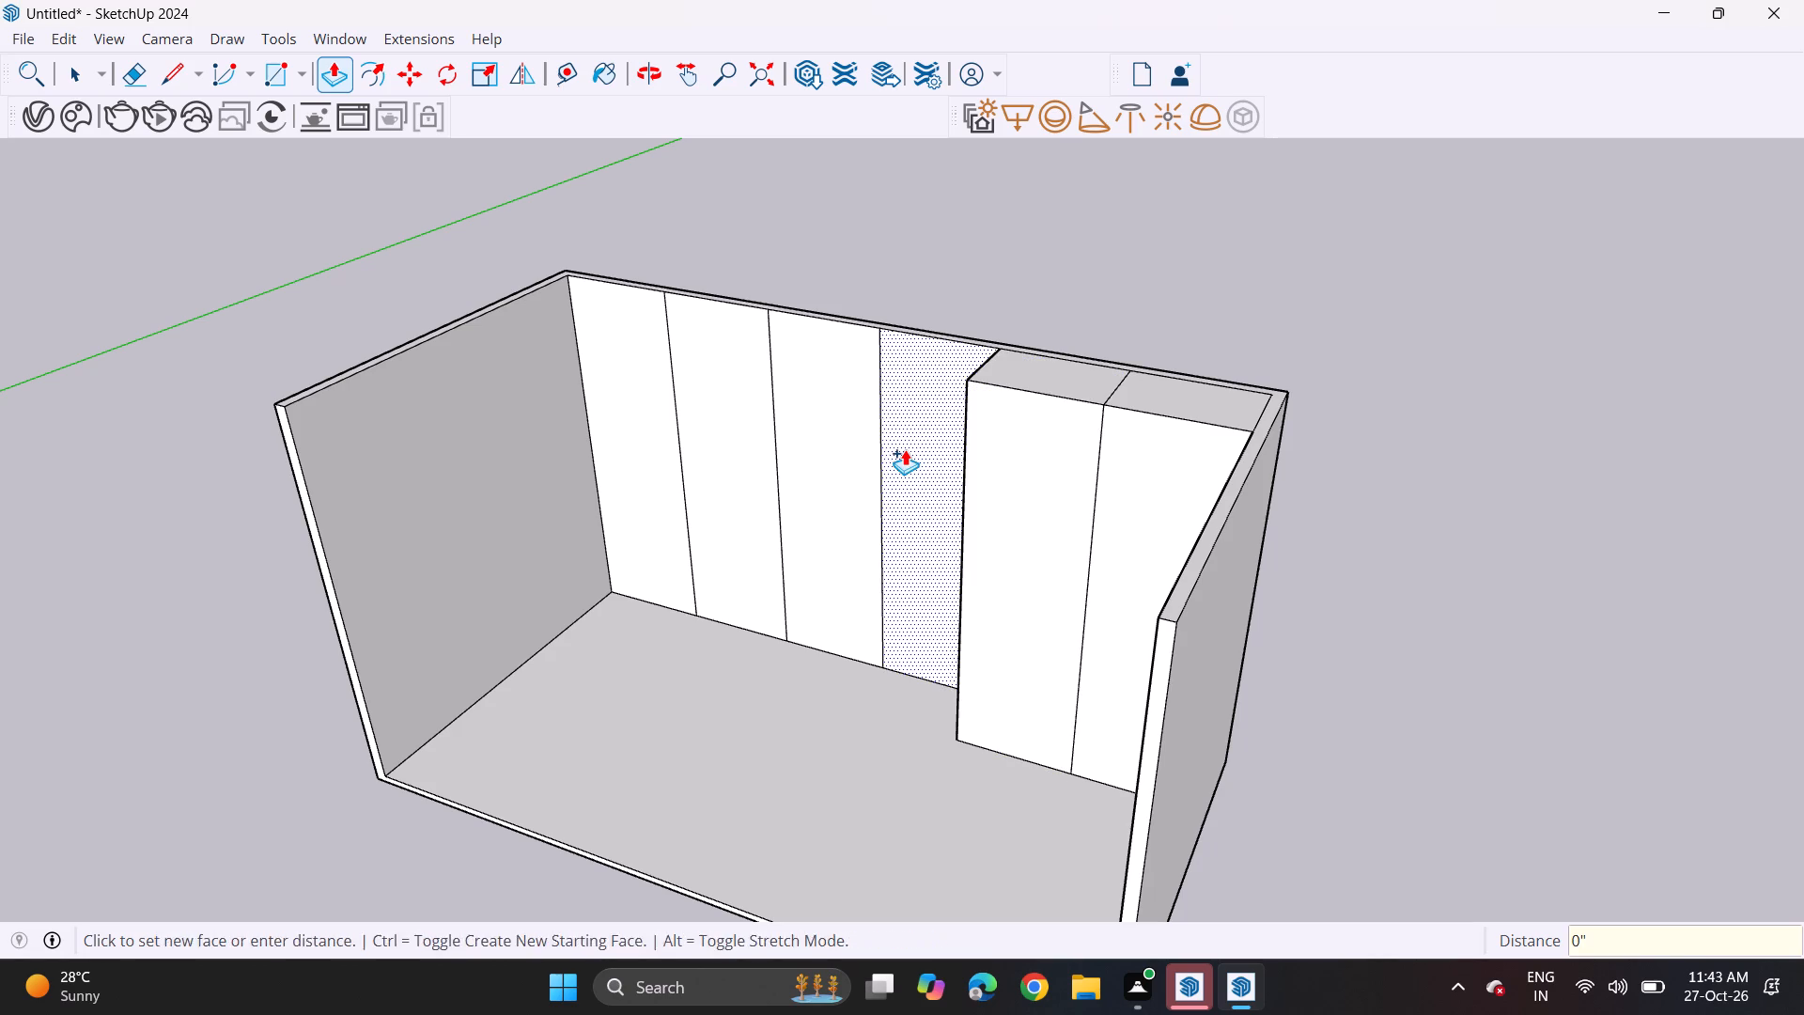
double_click(791, 442)
Extrude the second panel from the left on the back wall 1' into the room.
middle_drag(849, 479, 1037, 310)
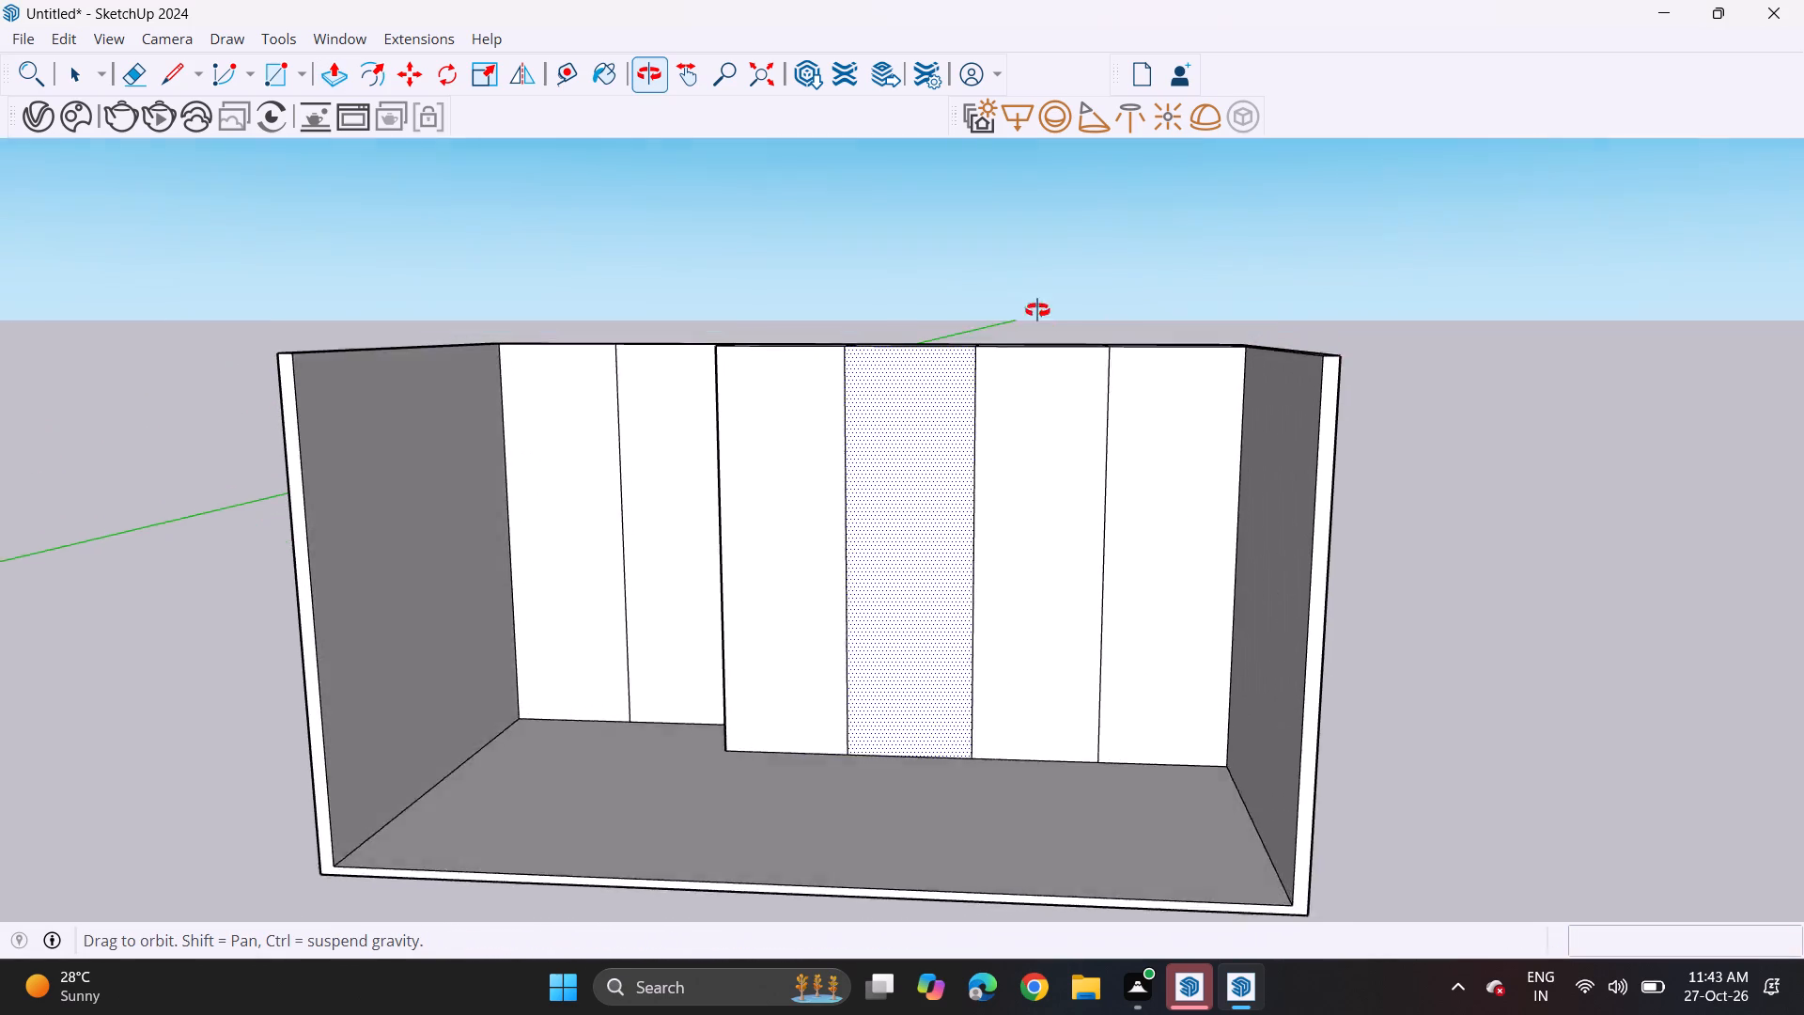
middle_drag(1037, 310, 1065, 436)
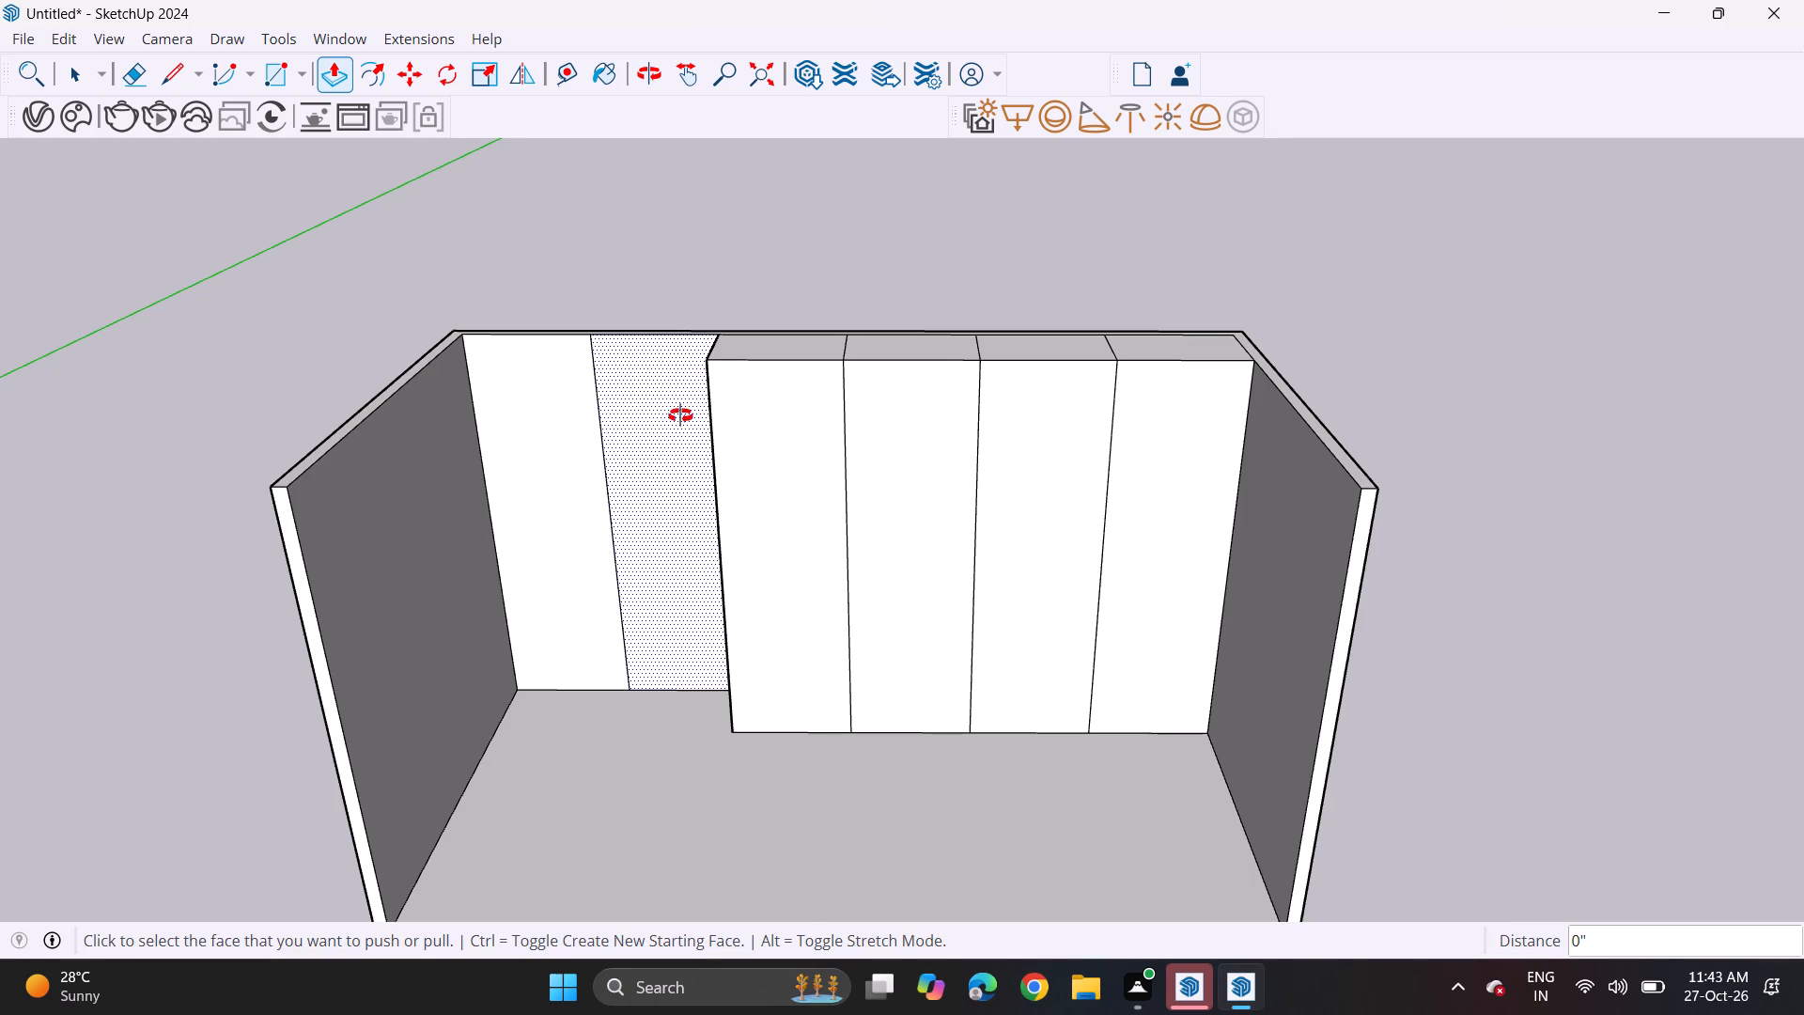
middle_drag(680, 415, 654, 473)
scroll(636, 544, up, 5)
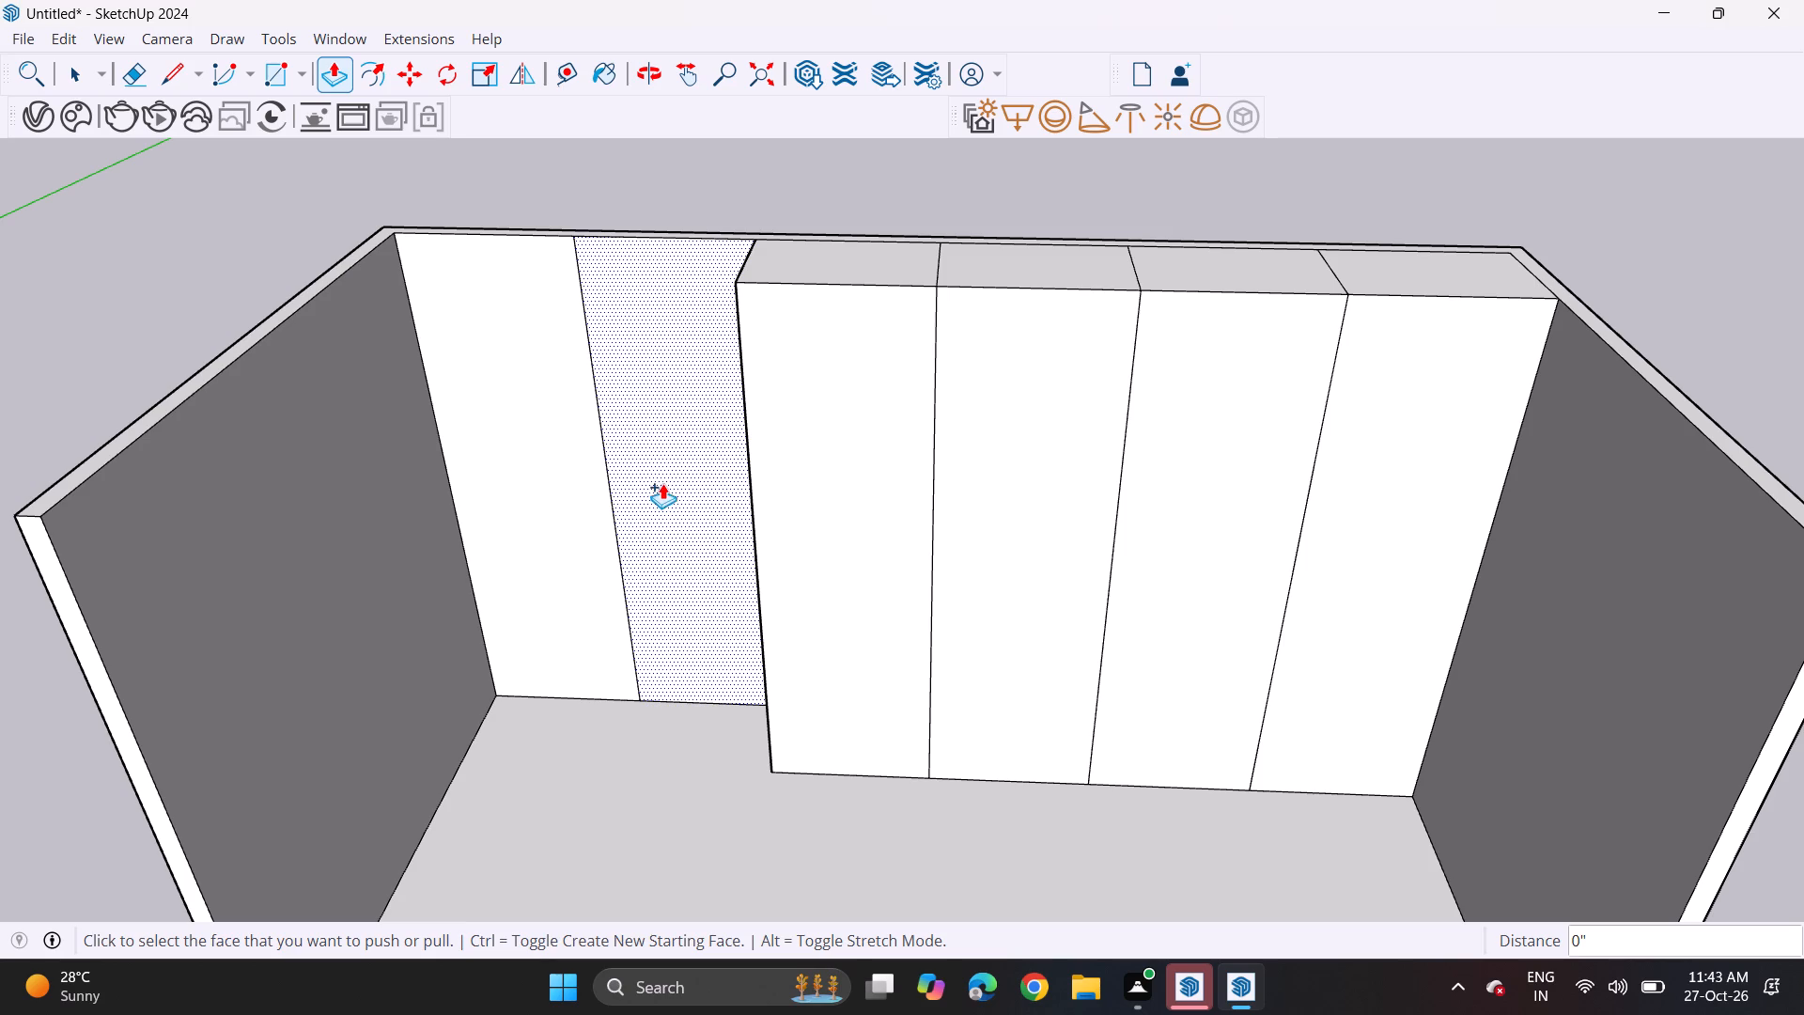
middle_drag(738, 240, 726, 376)
click(692, 278)
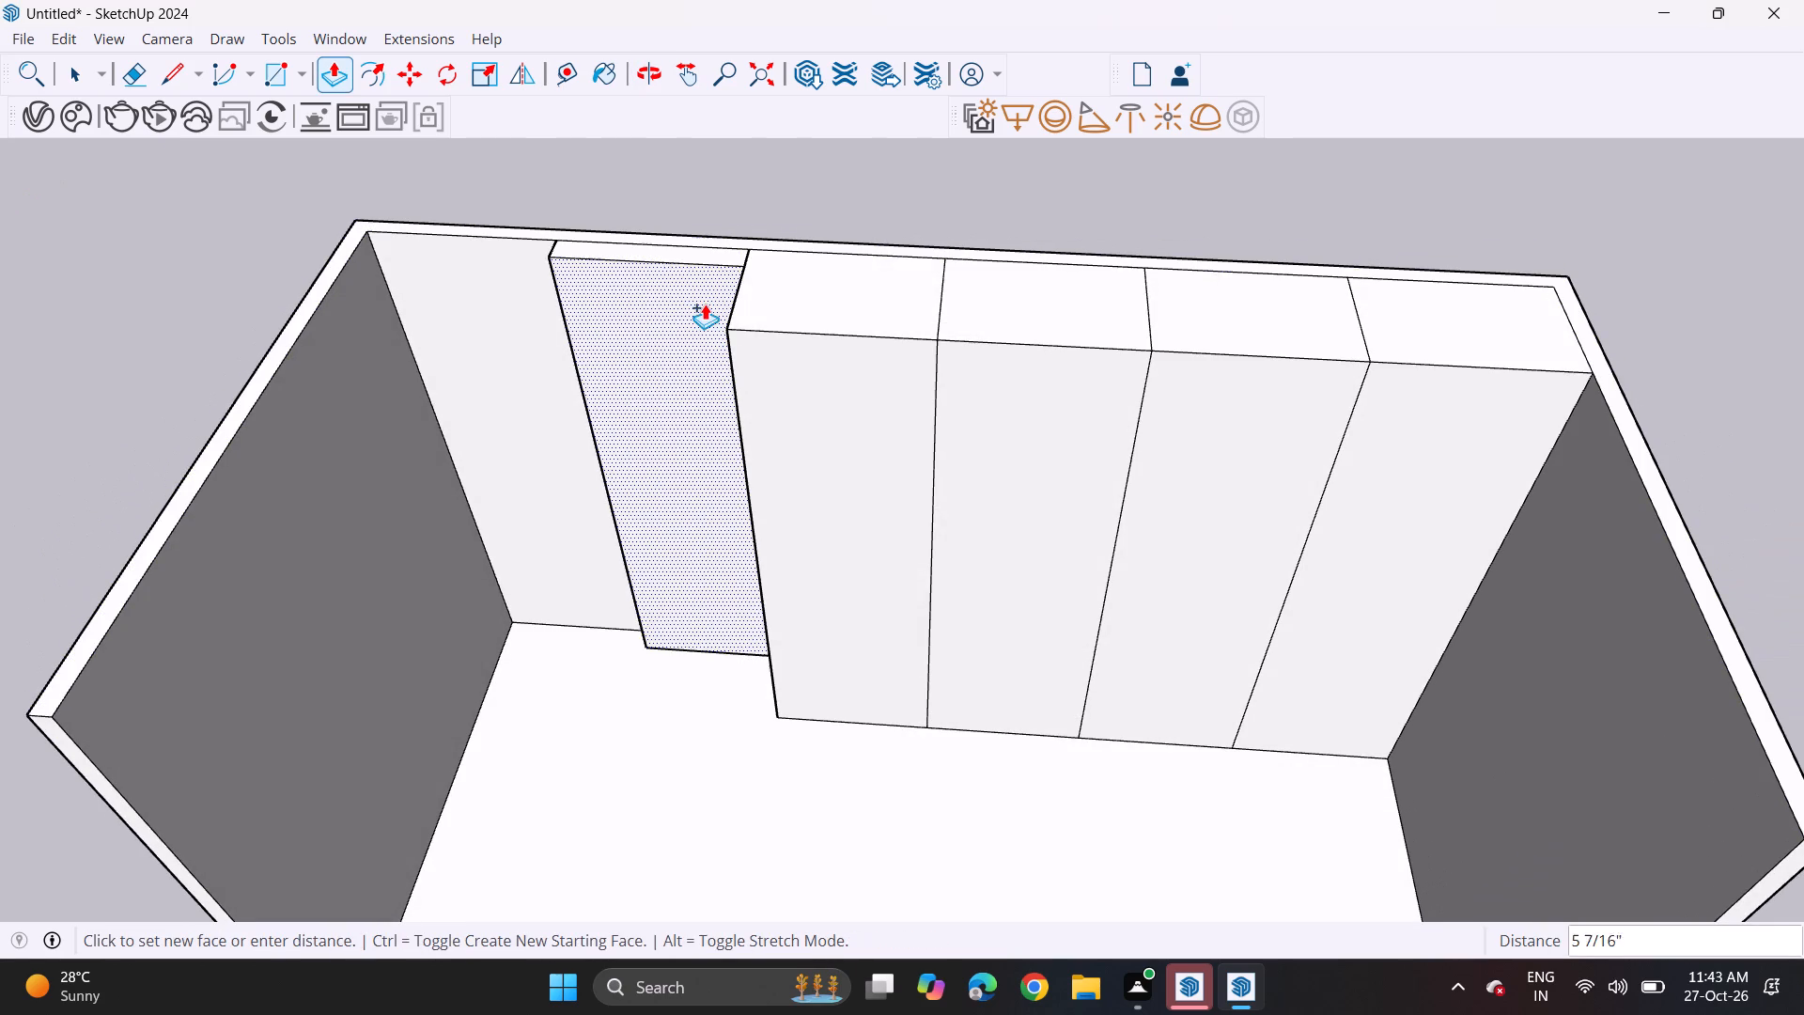
text(1')
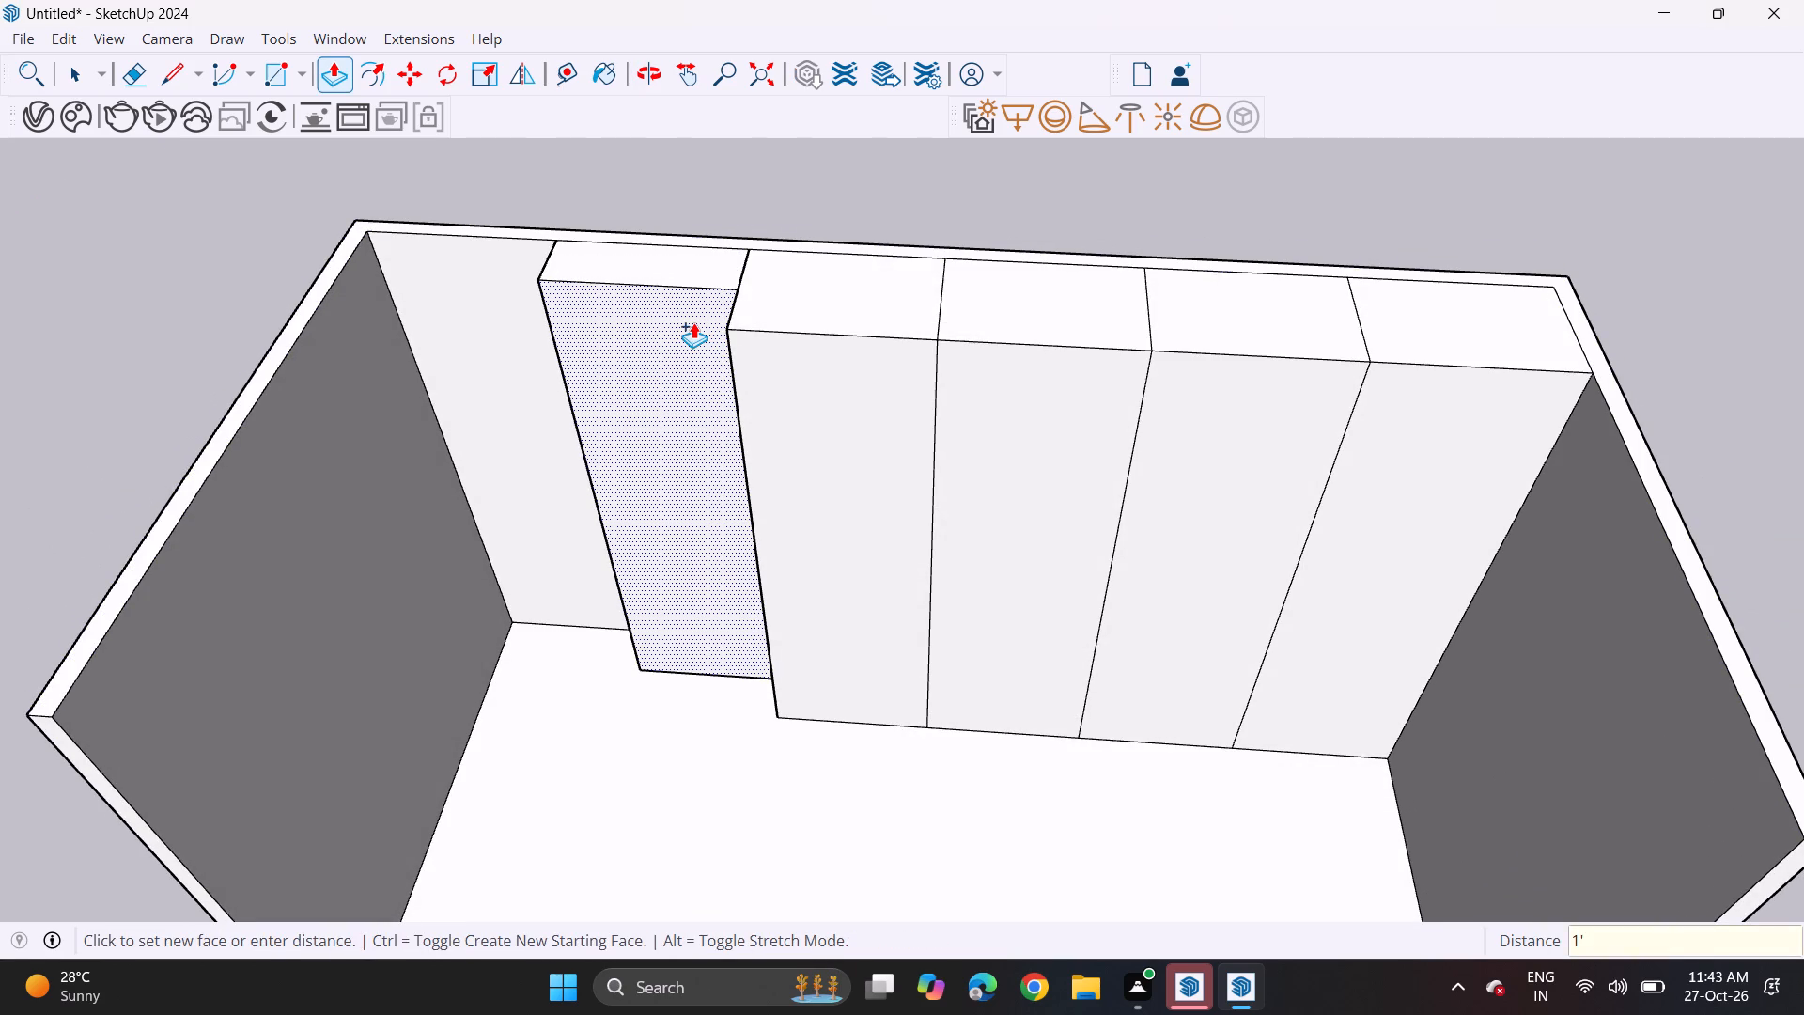
key(Return)
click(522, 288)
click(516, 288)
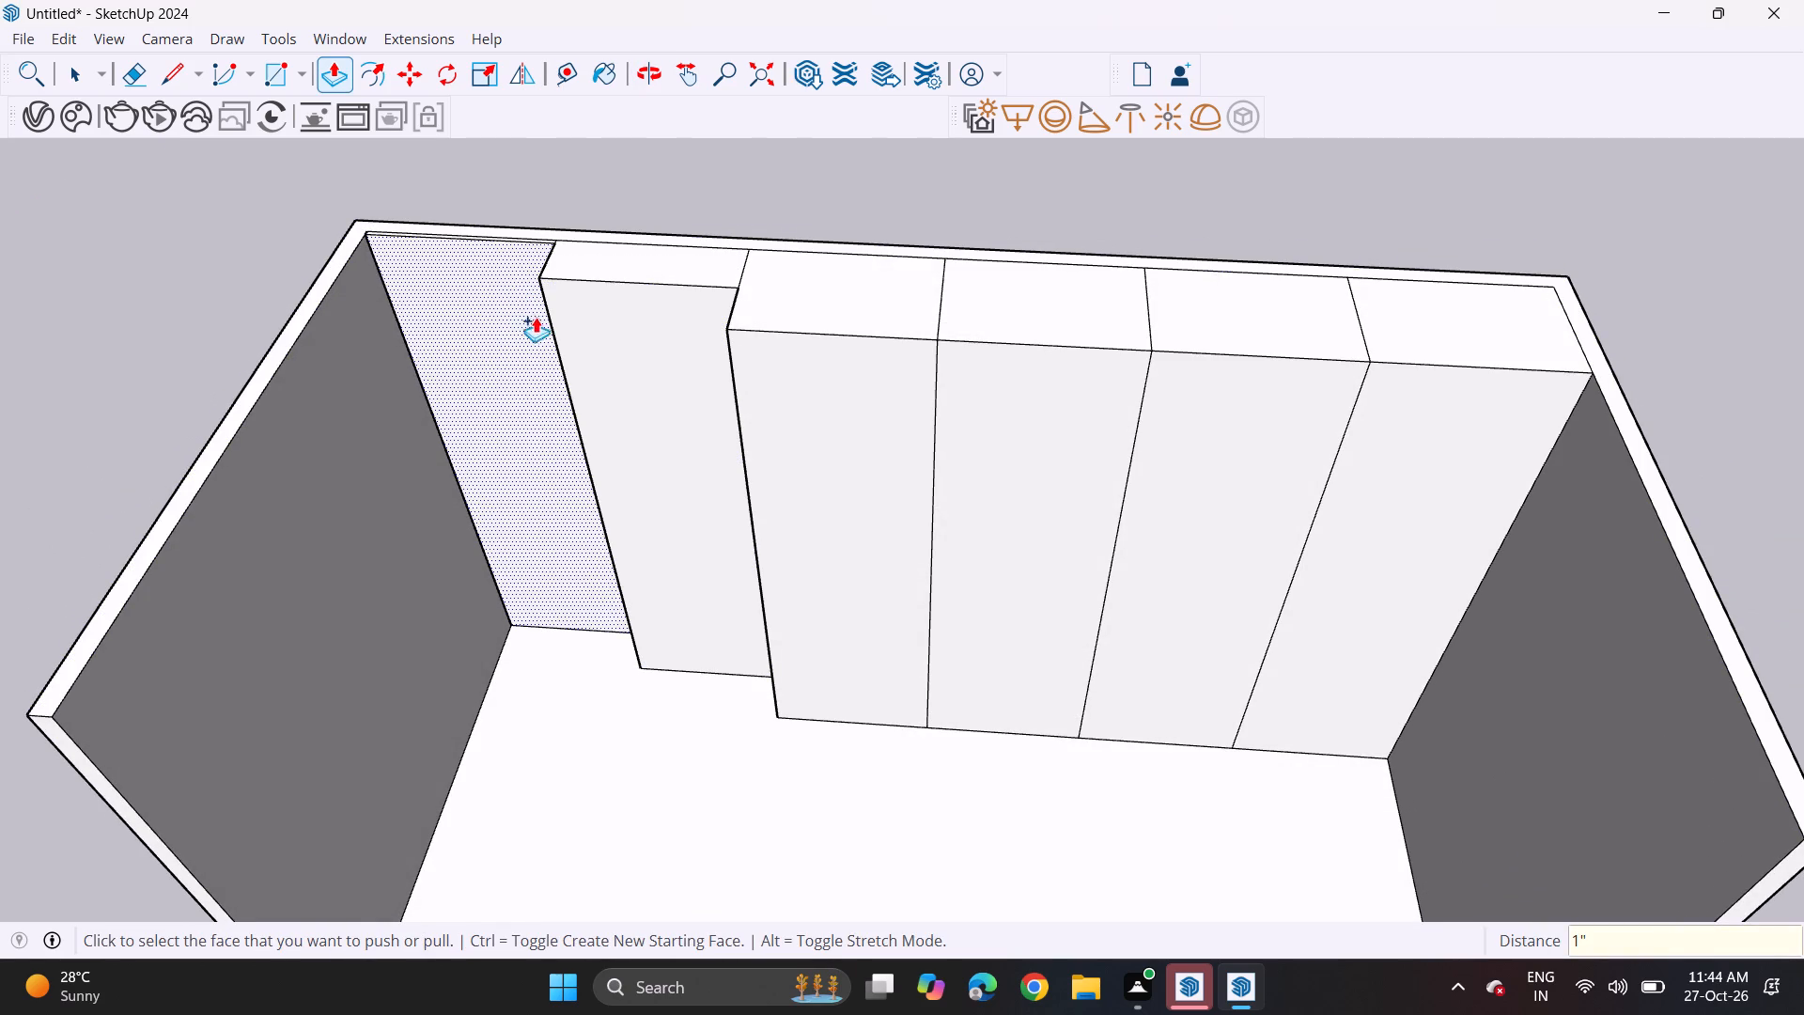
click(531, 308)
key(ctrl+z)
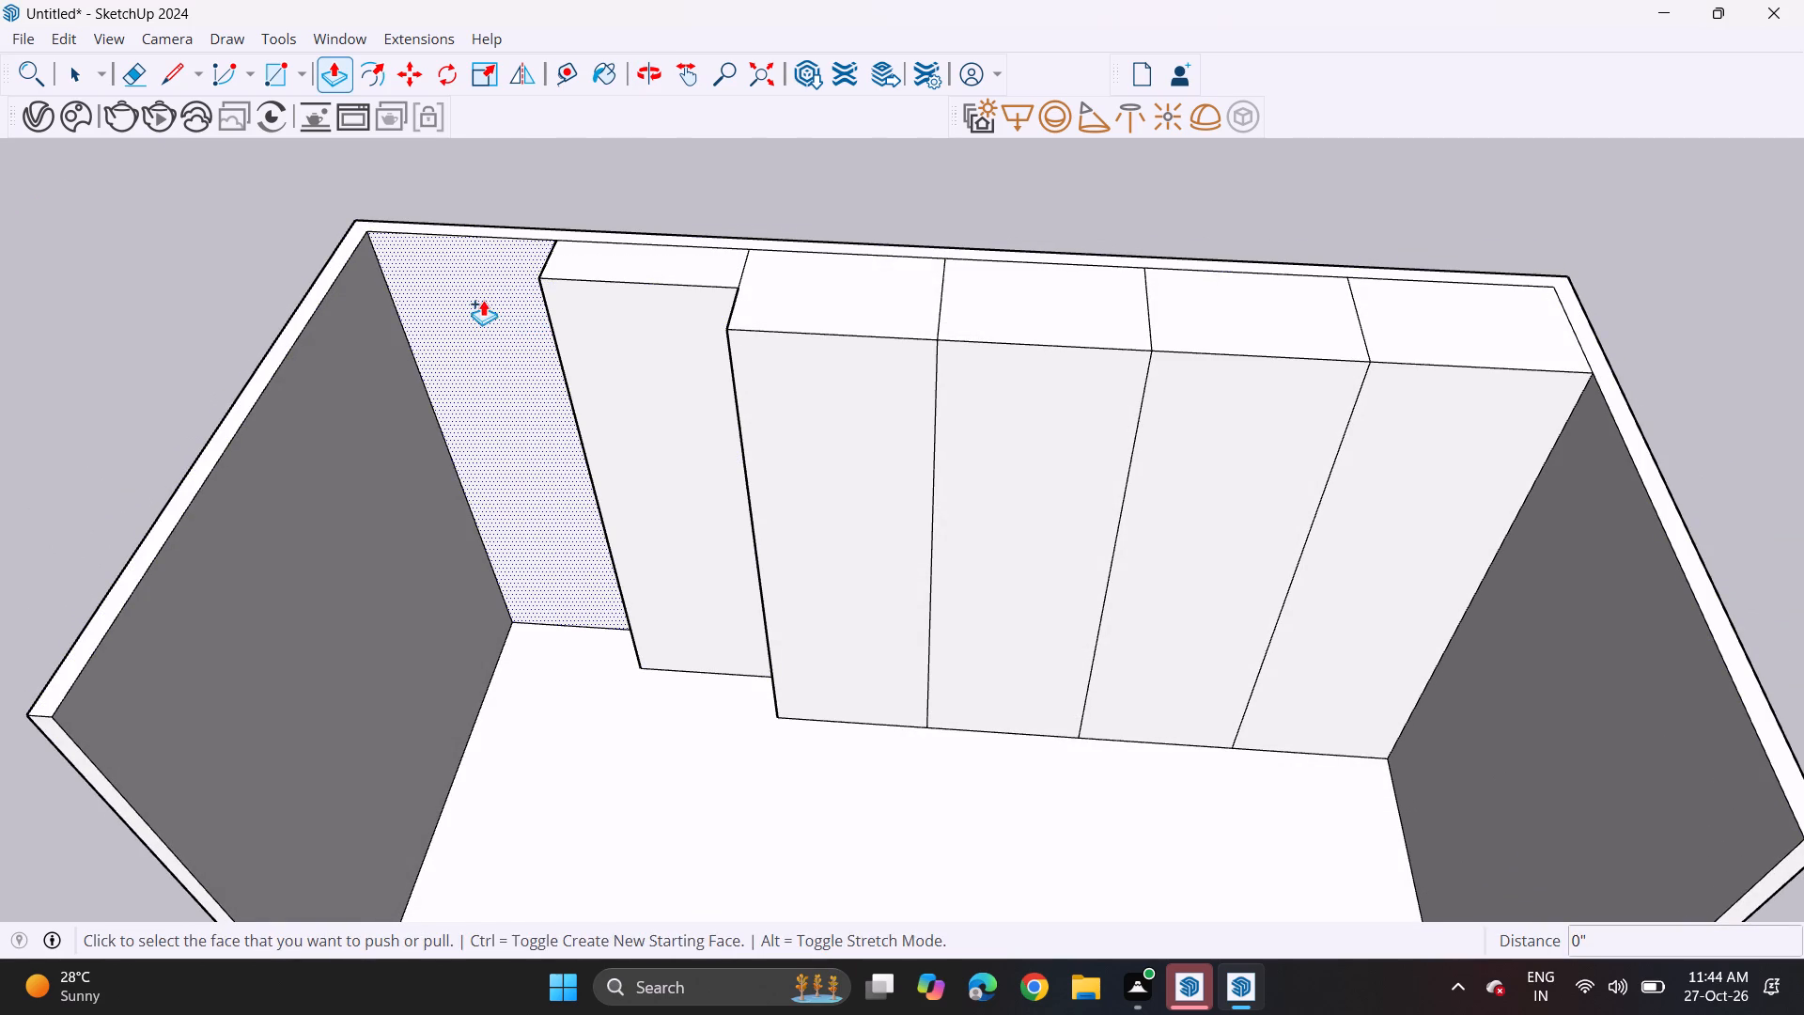
Extrude the leftmost back-wall panel 1', flush with the neighbouring shallow panel.
click(483, 300)
click(557, 344)
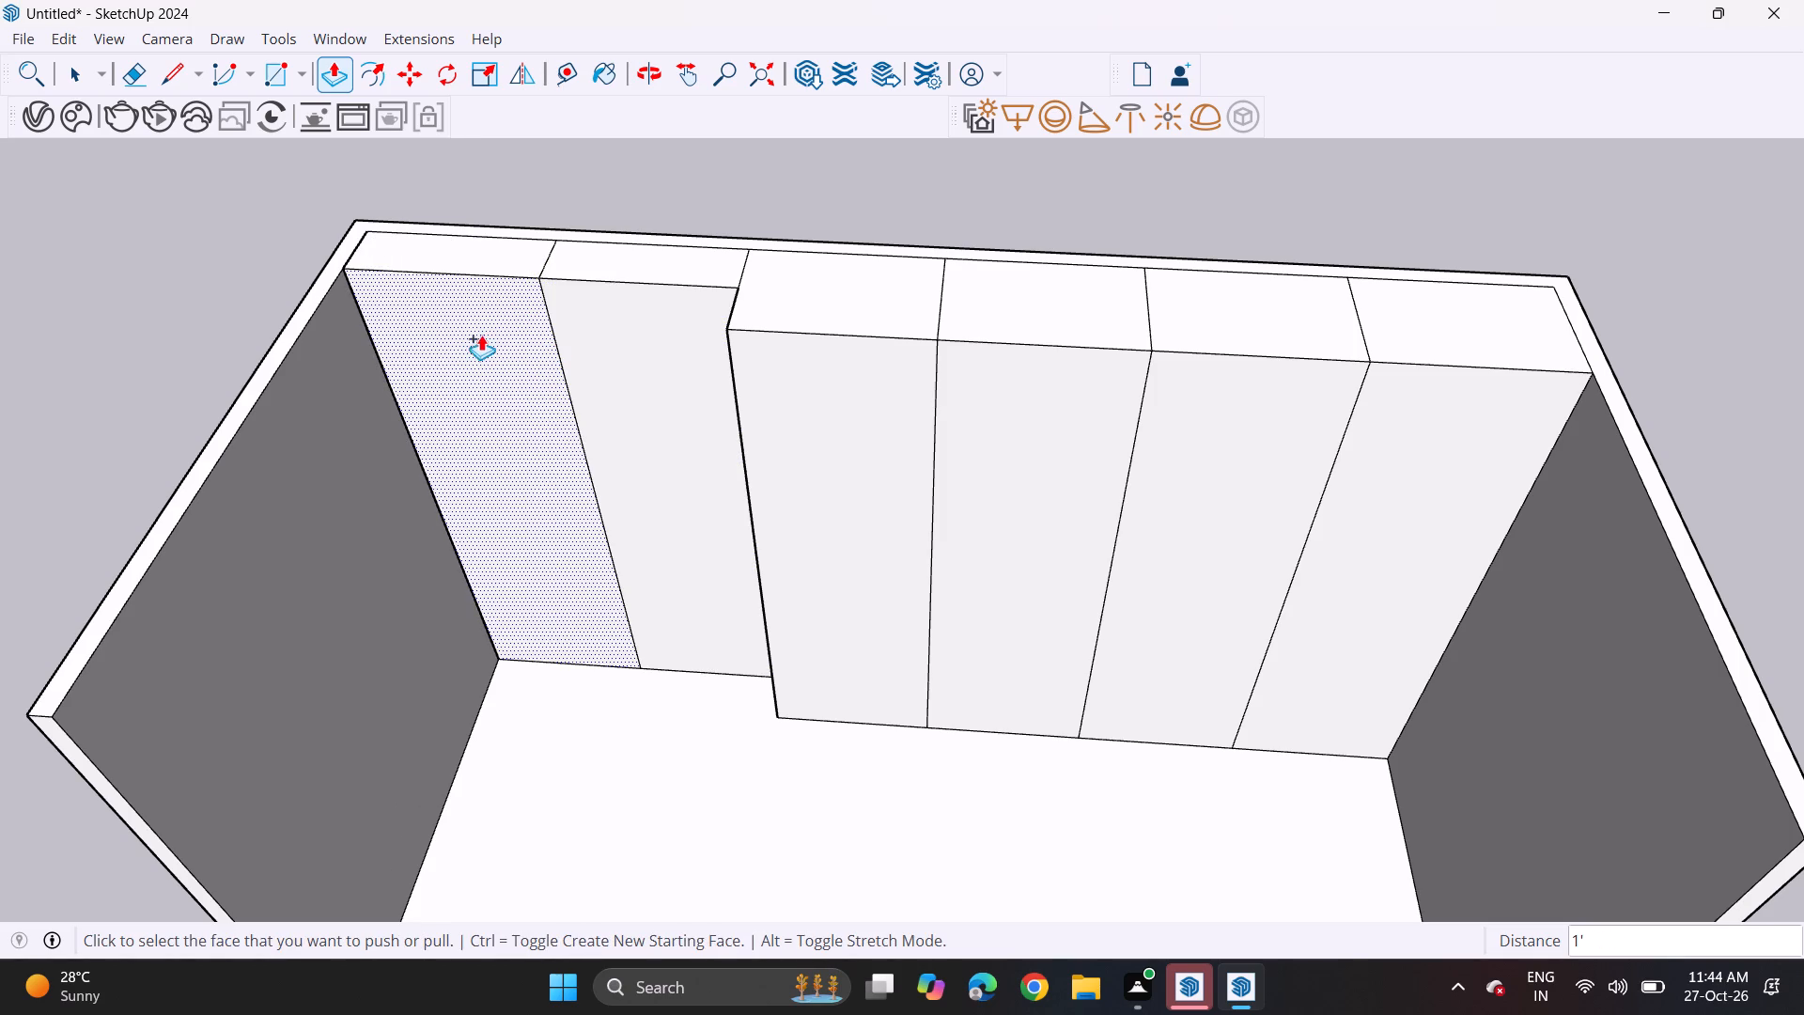
Draw a rectangle about 3' 7" high across the leftmost panel's full width, starting at its lower-left corner.
middle_drag(524, 404, 599, 191)
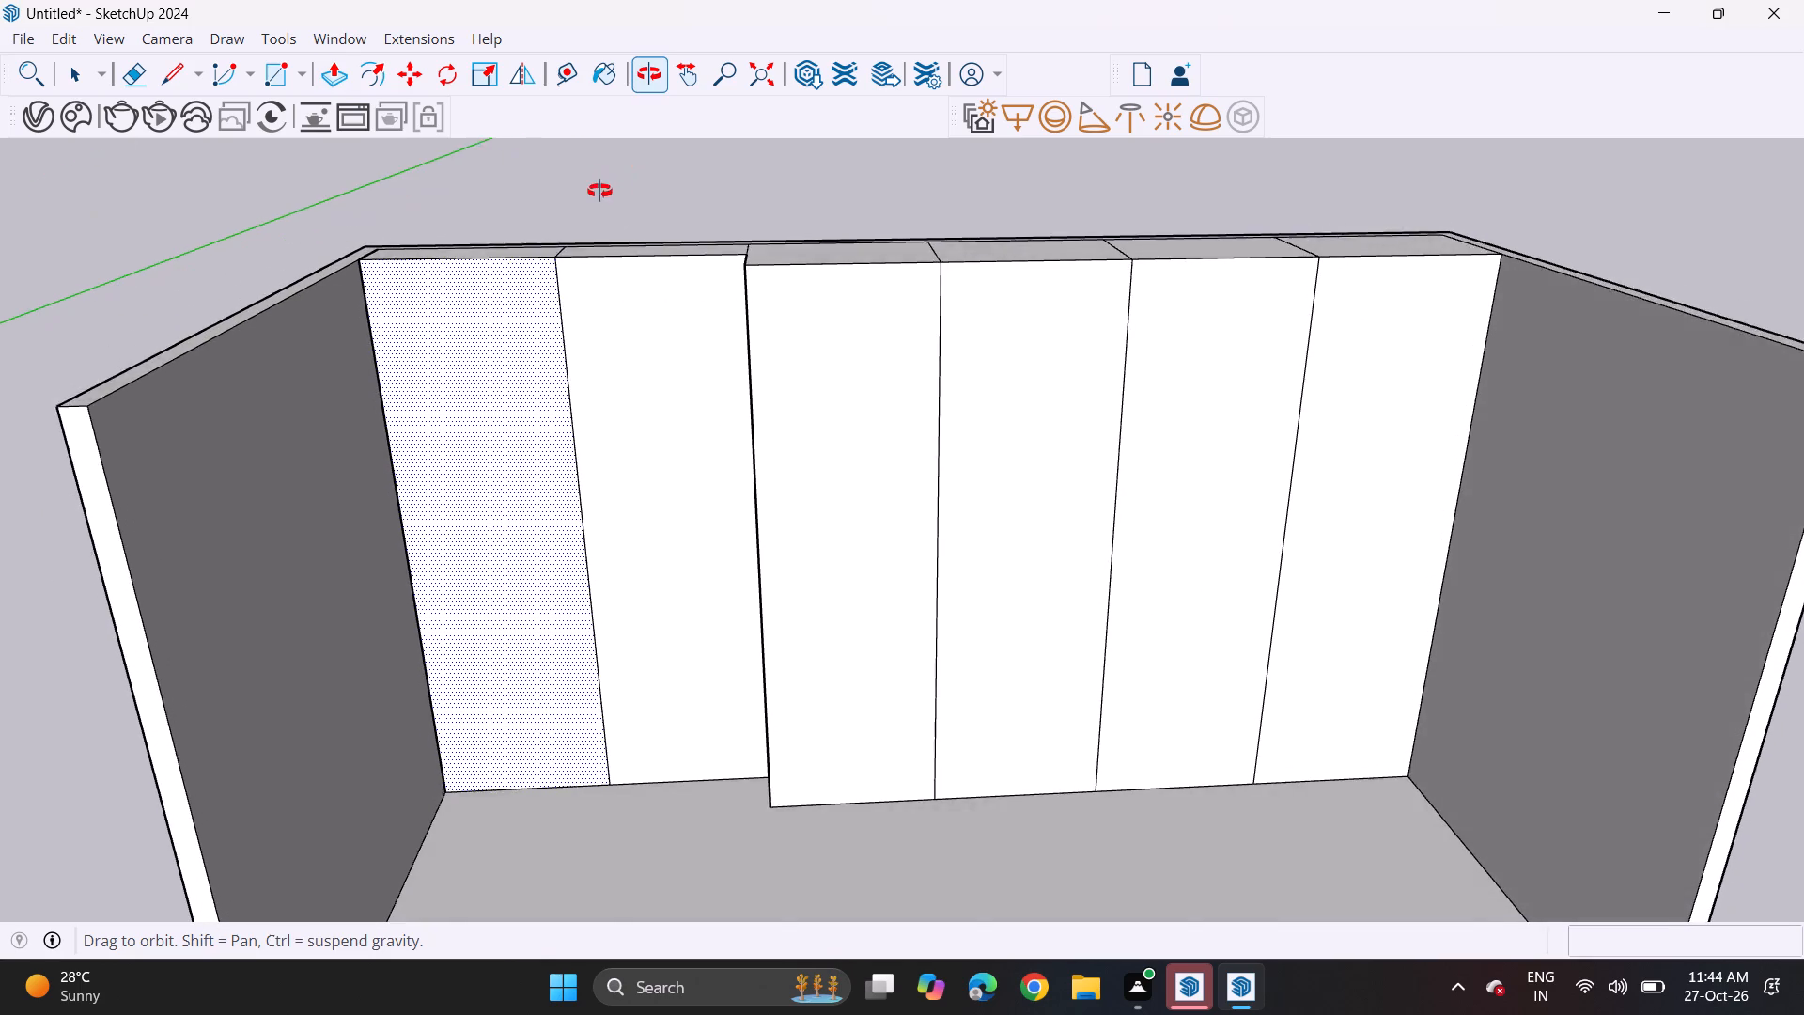
middle_drag(599, 191, 591, 199)
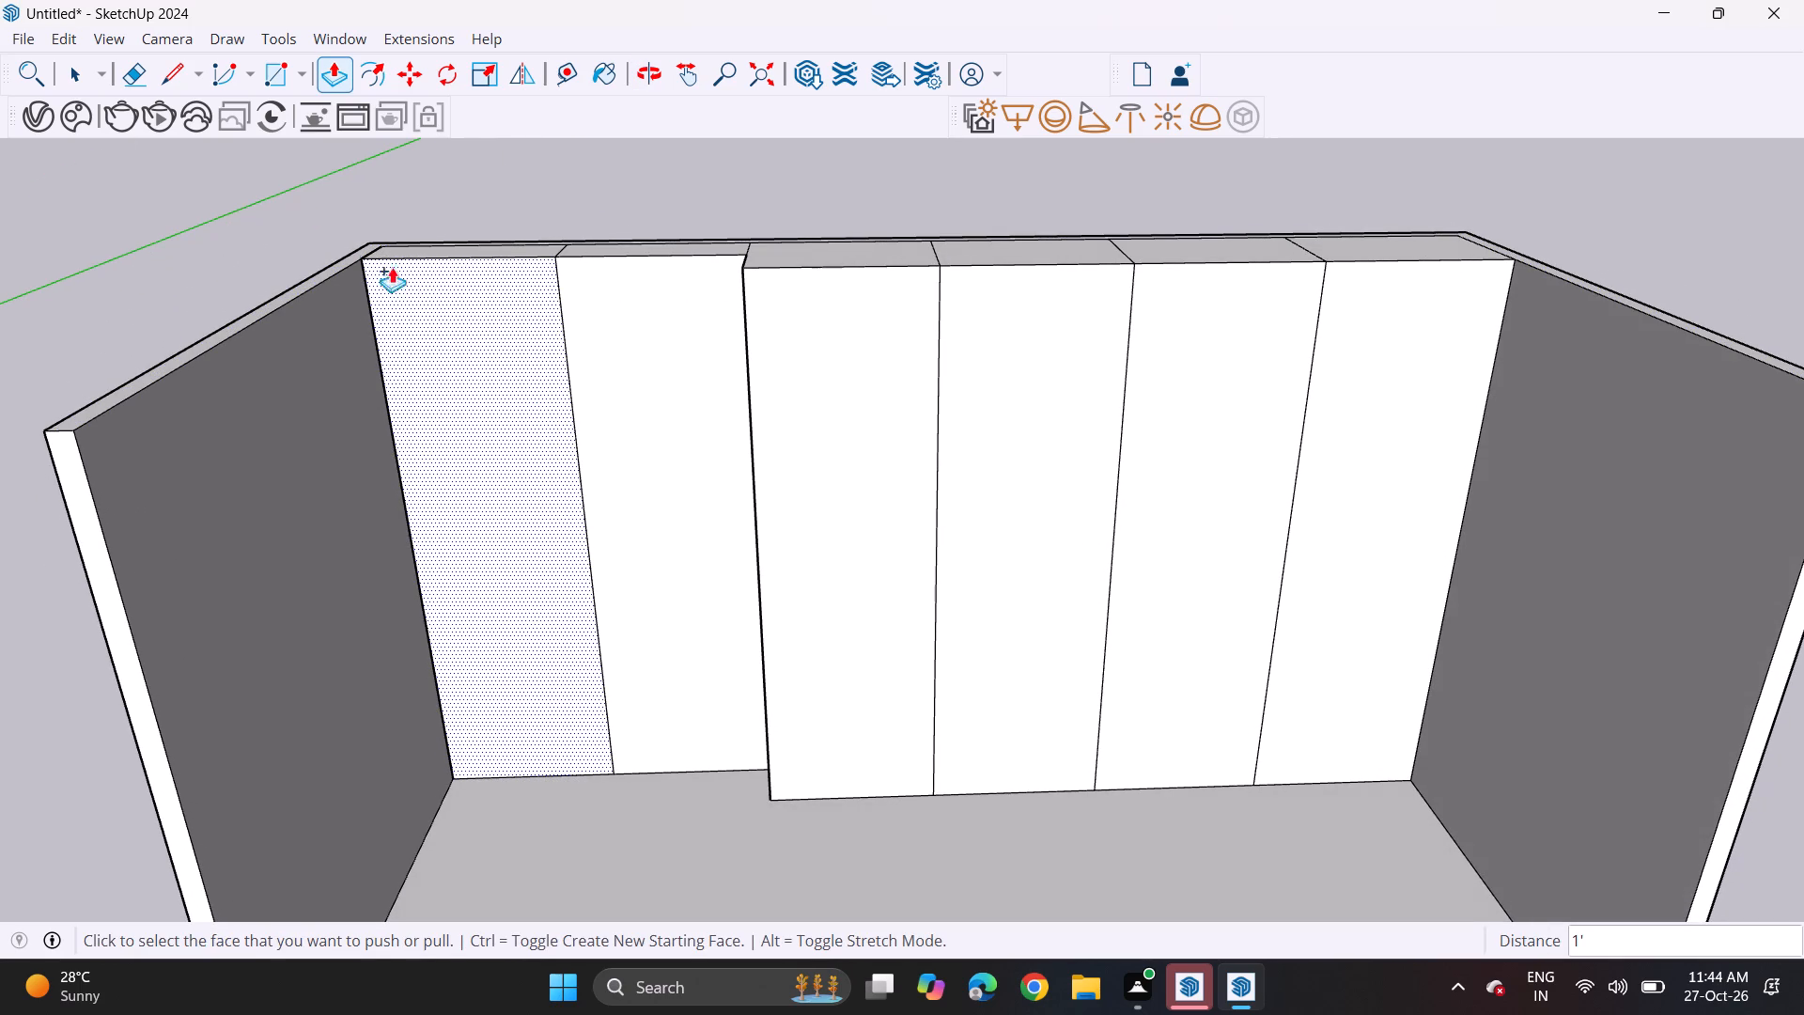
click(275, 71)
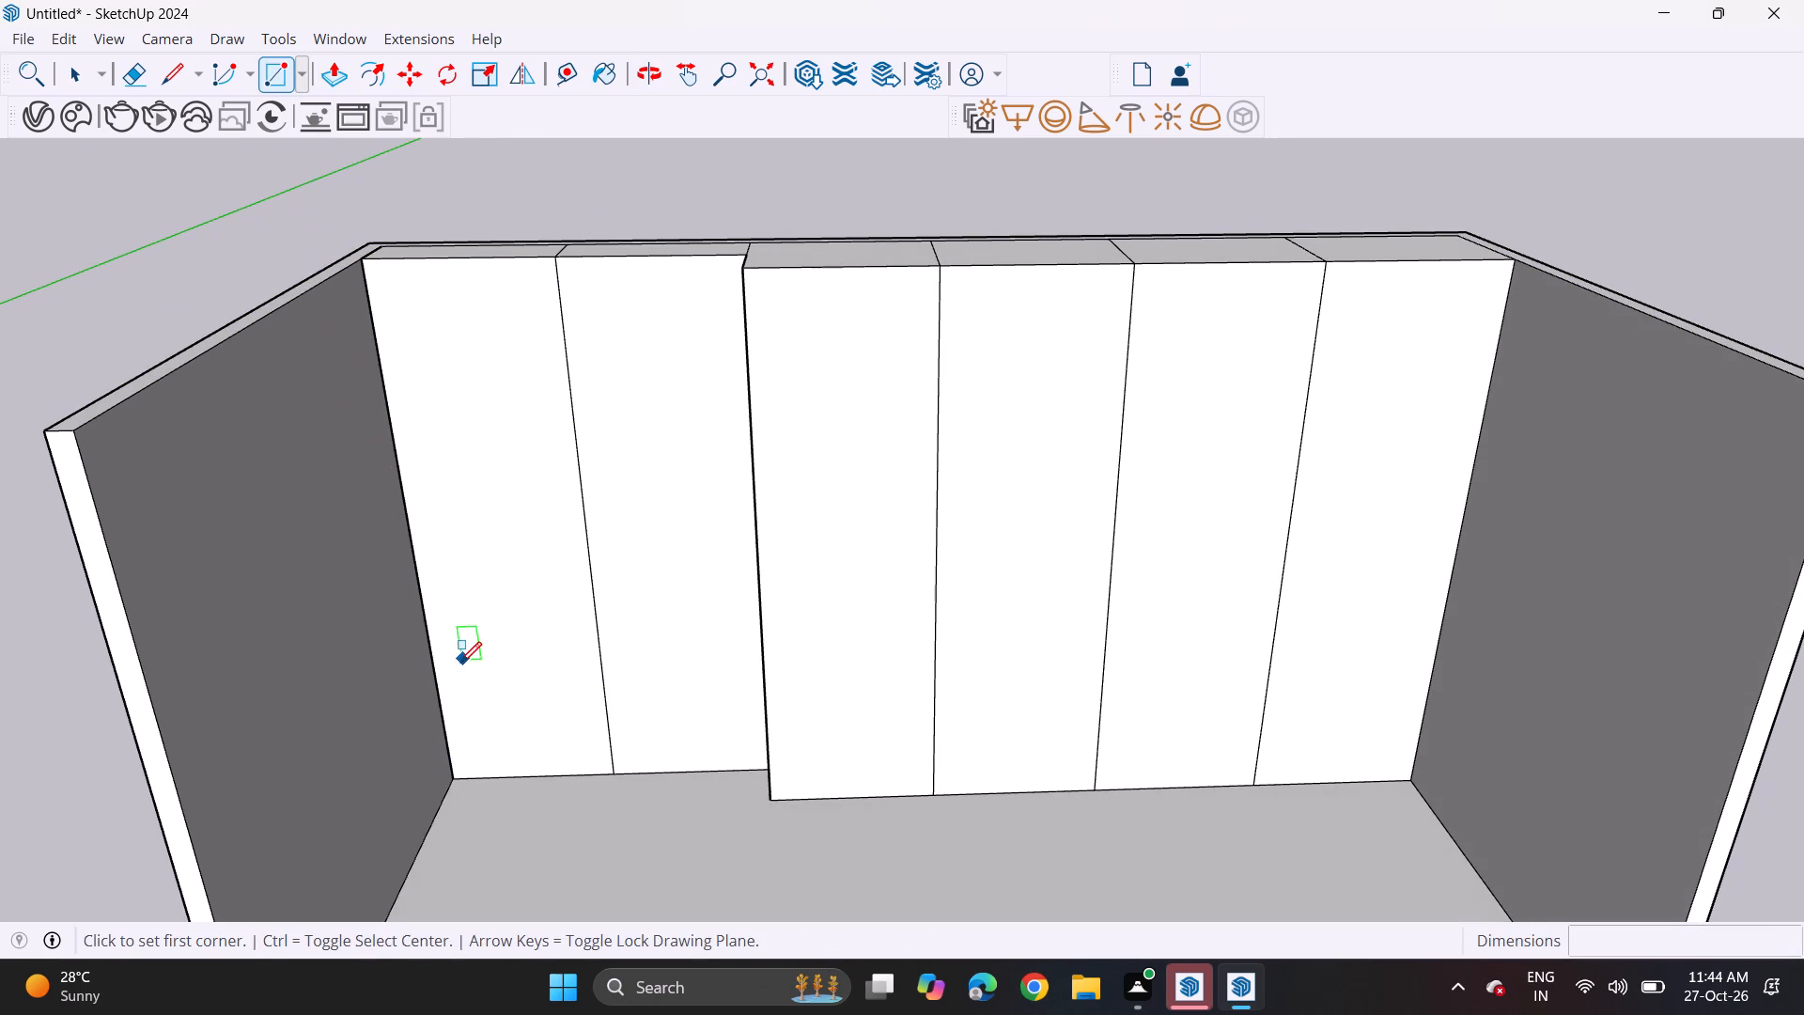
middle_drag(478, 645, 532, 541)
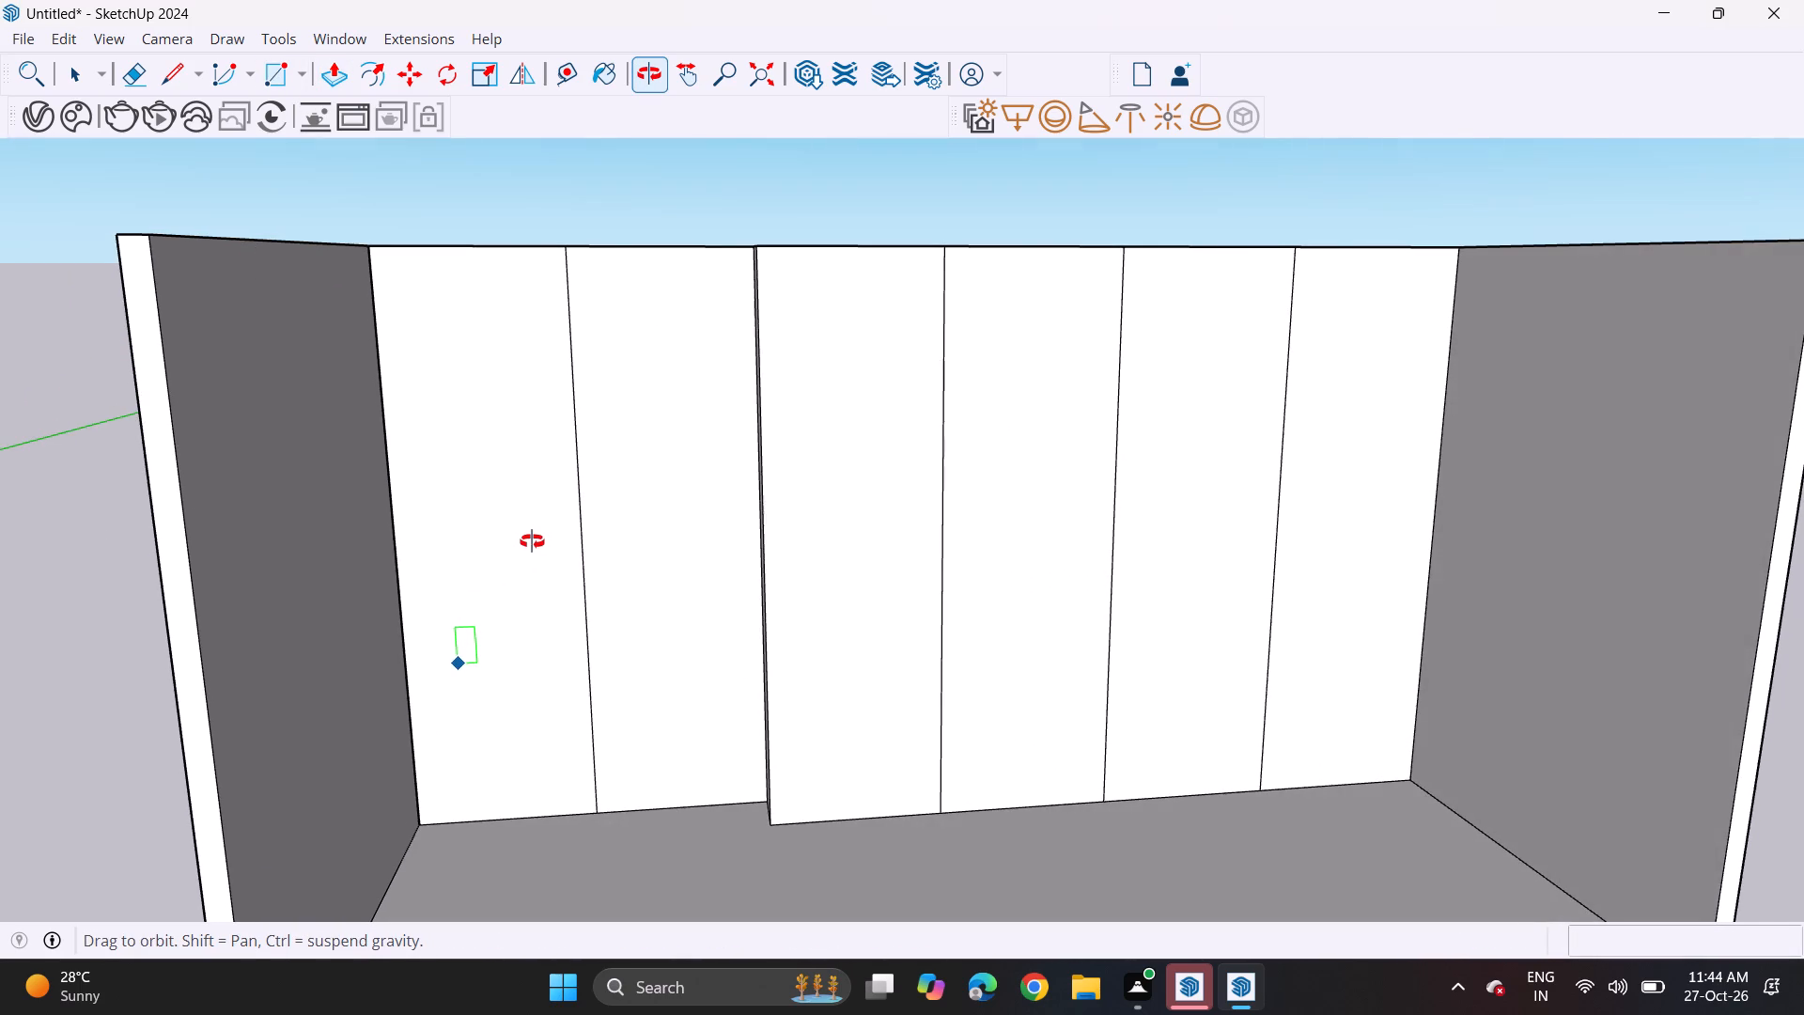
middle_drag(532, 541, 521, 539)
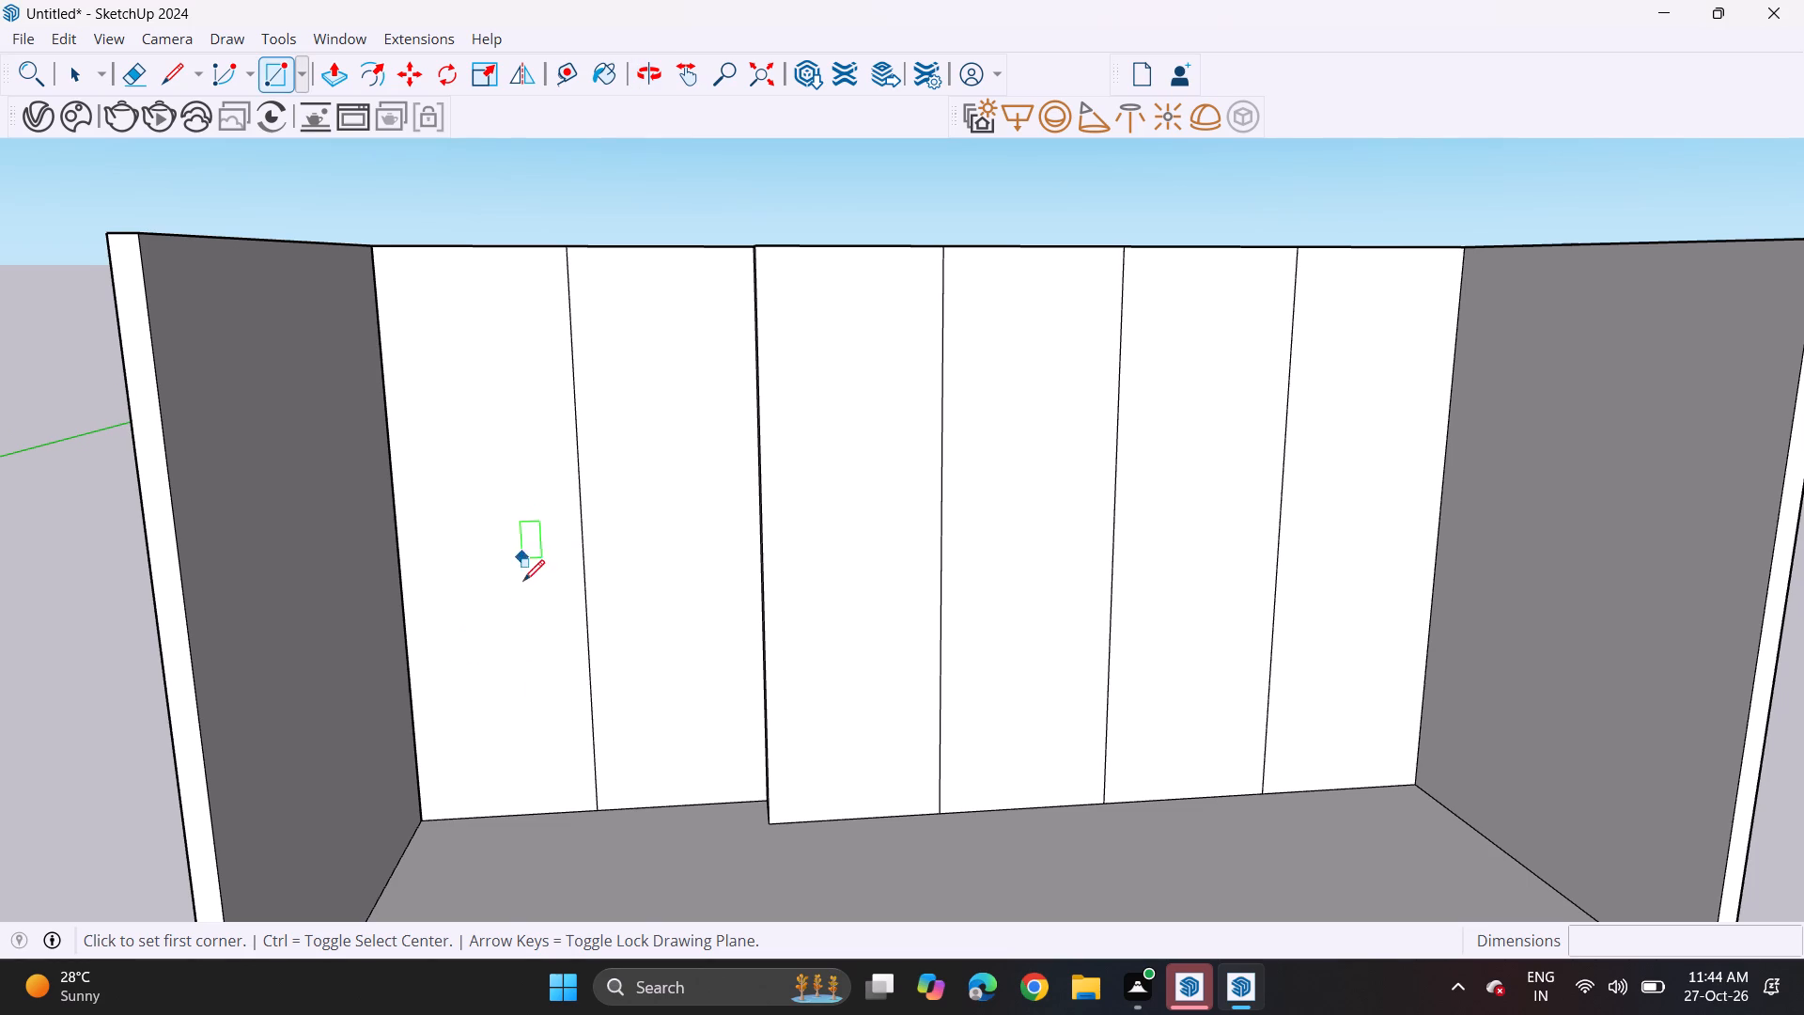
click(422, 819)
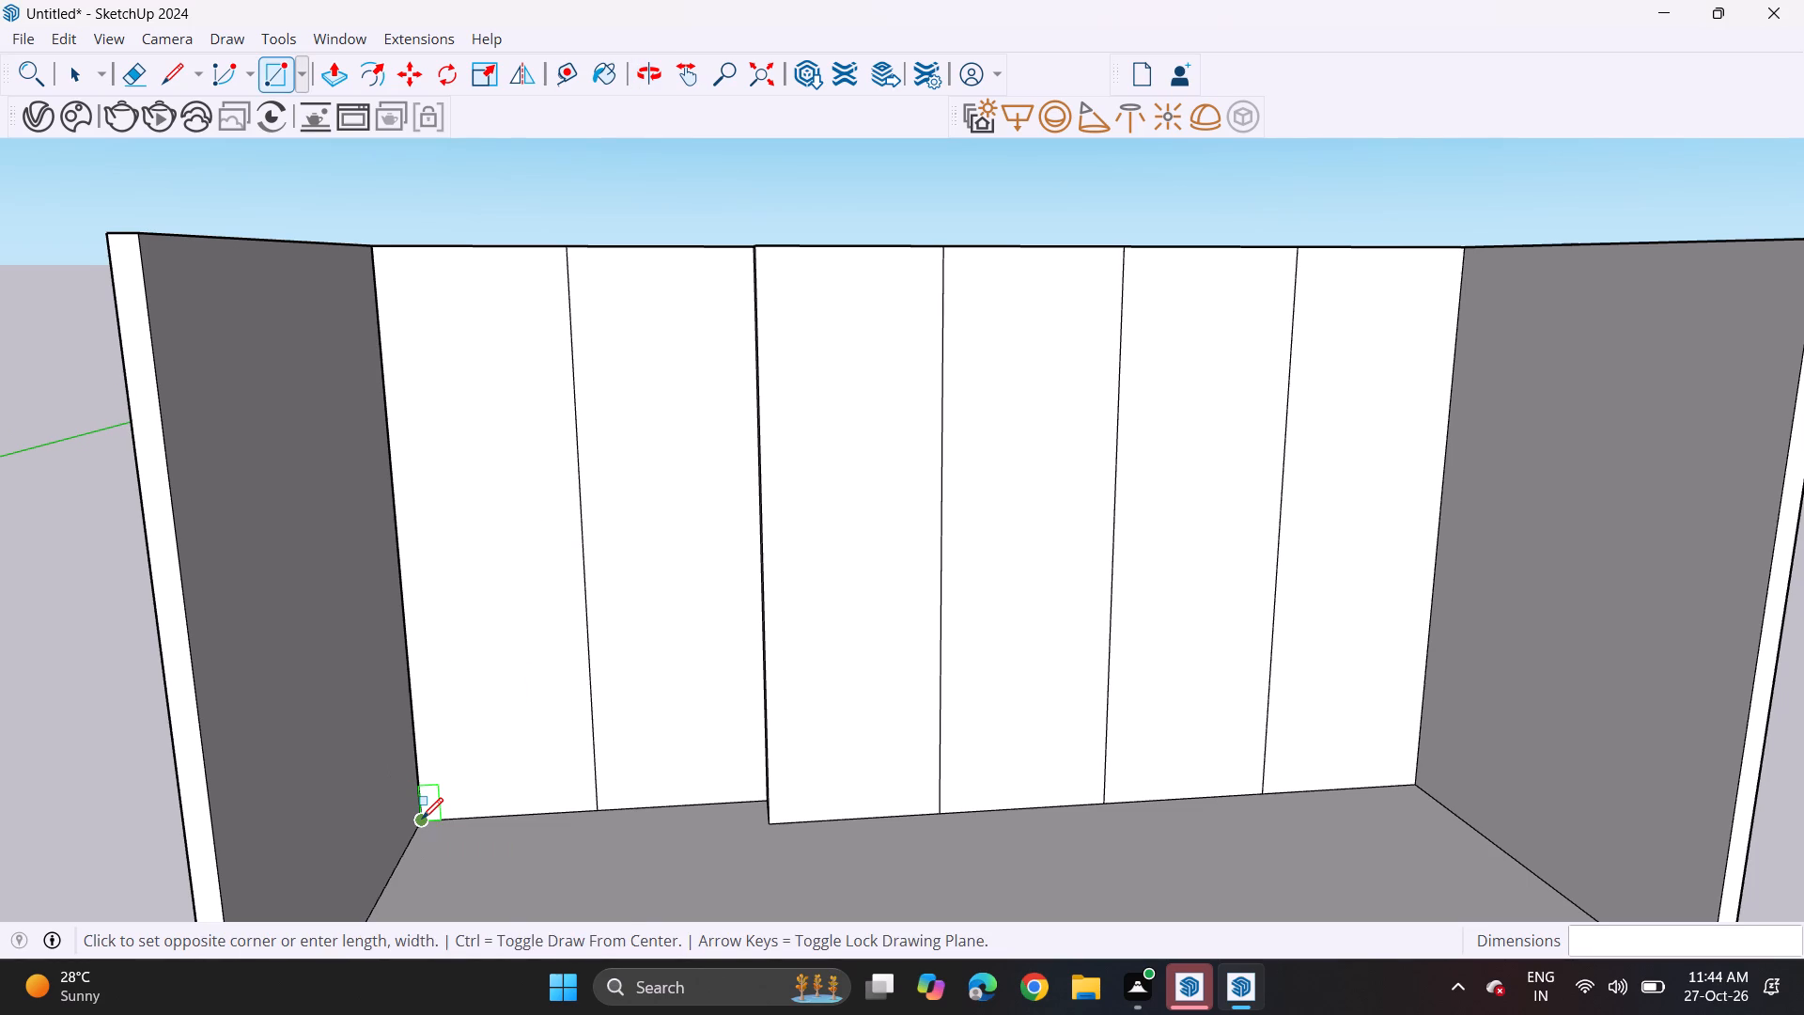
click(584, 619)
Draw a rectangle about 10" high and 6' 2" wide across both shallow panels, starting at the lower rectangle's top-left corner.
click(407, 629)
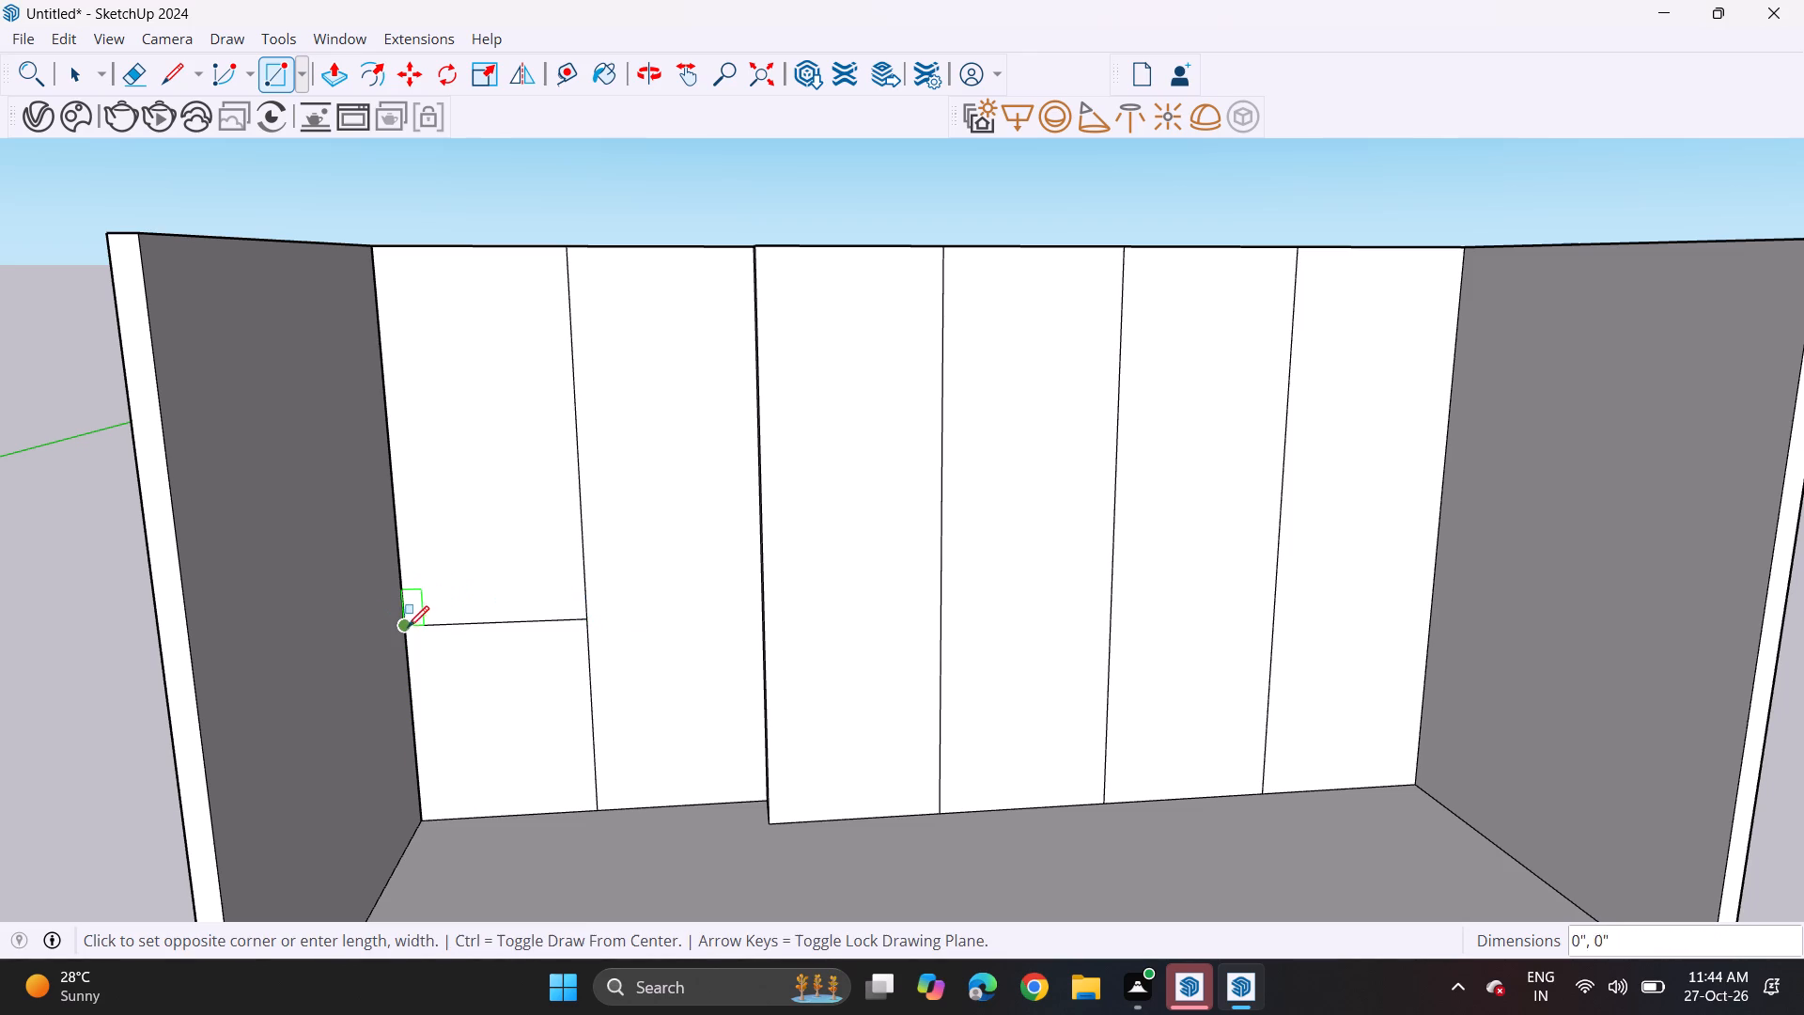
middle_drag(746, 568, 809, 580)
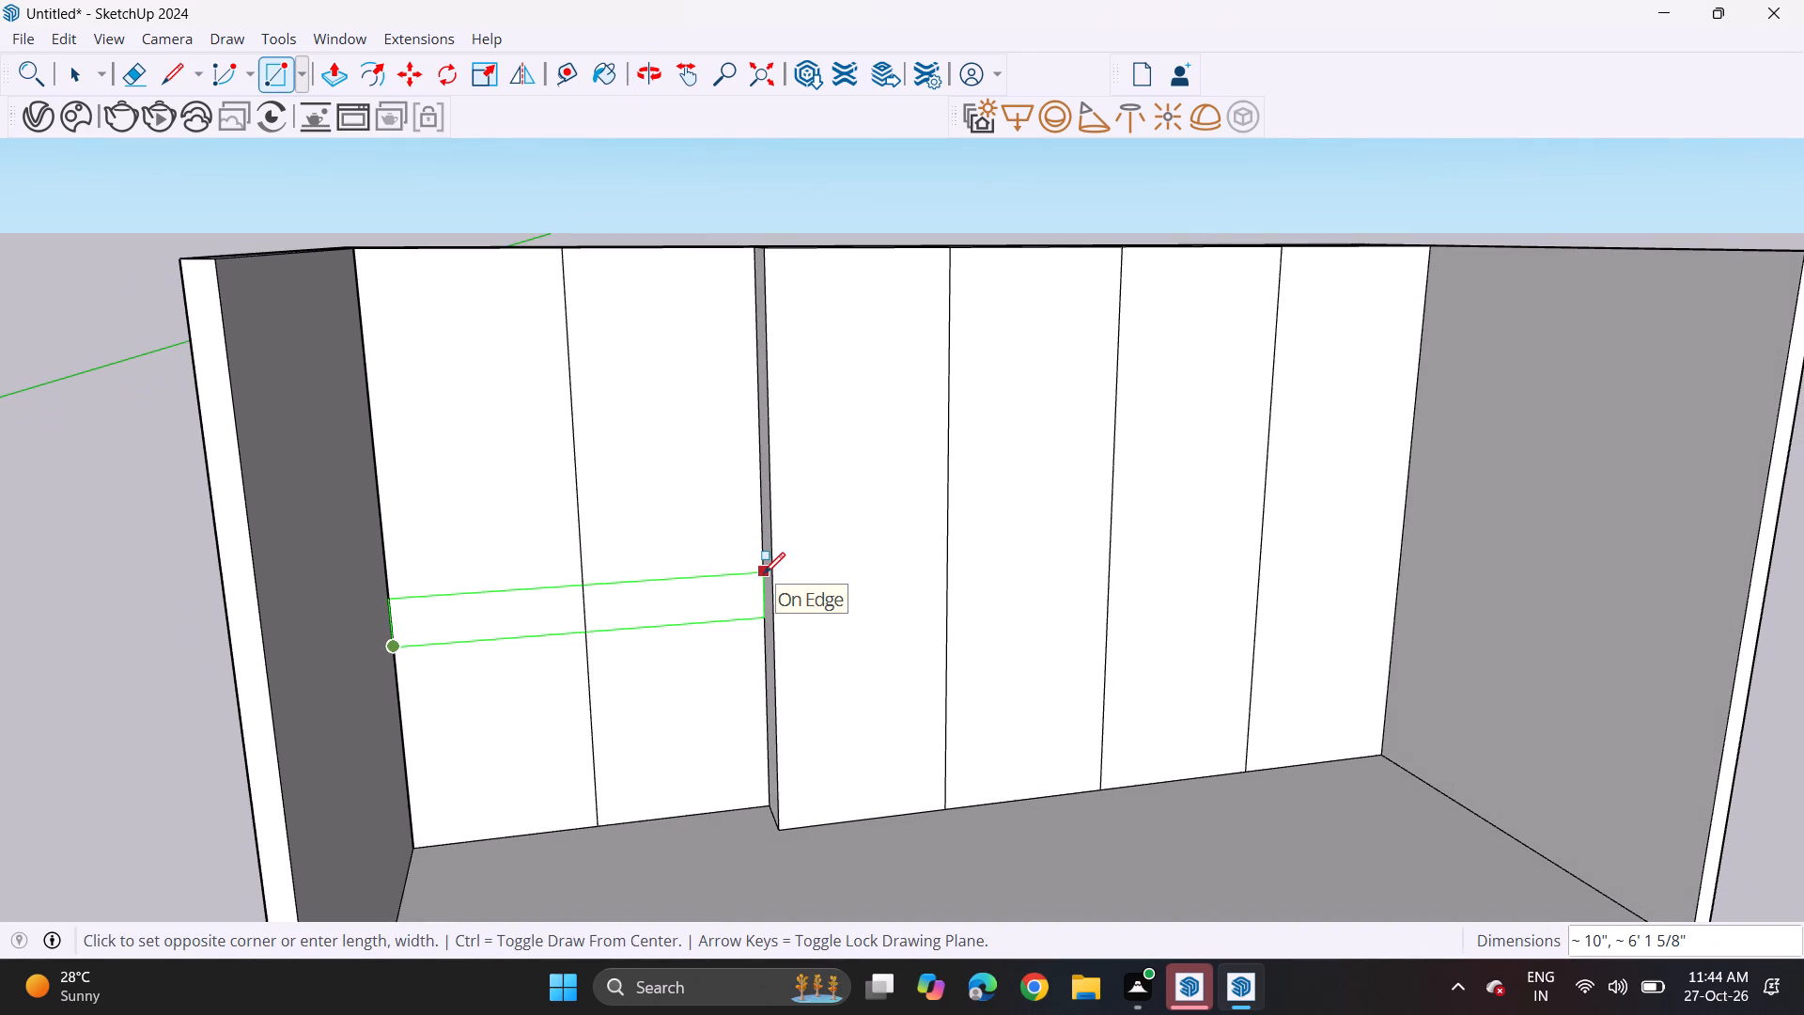
click(764, 573)
Draw a 2 Point Arc about 6' 2" wide across the upper part of both shallow panels, bulging about 2' upward.
middle_drag(643, 513, 474, 521)
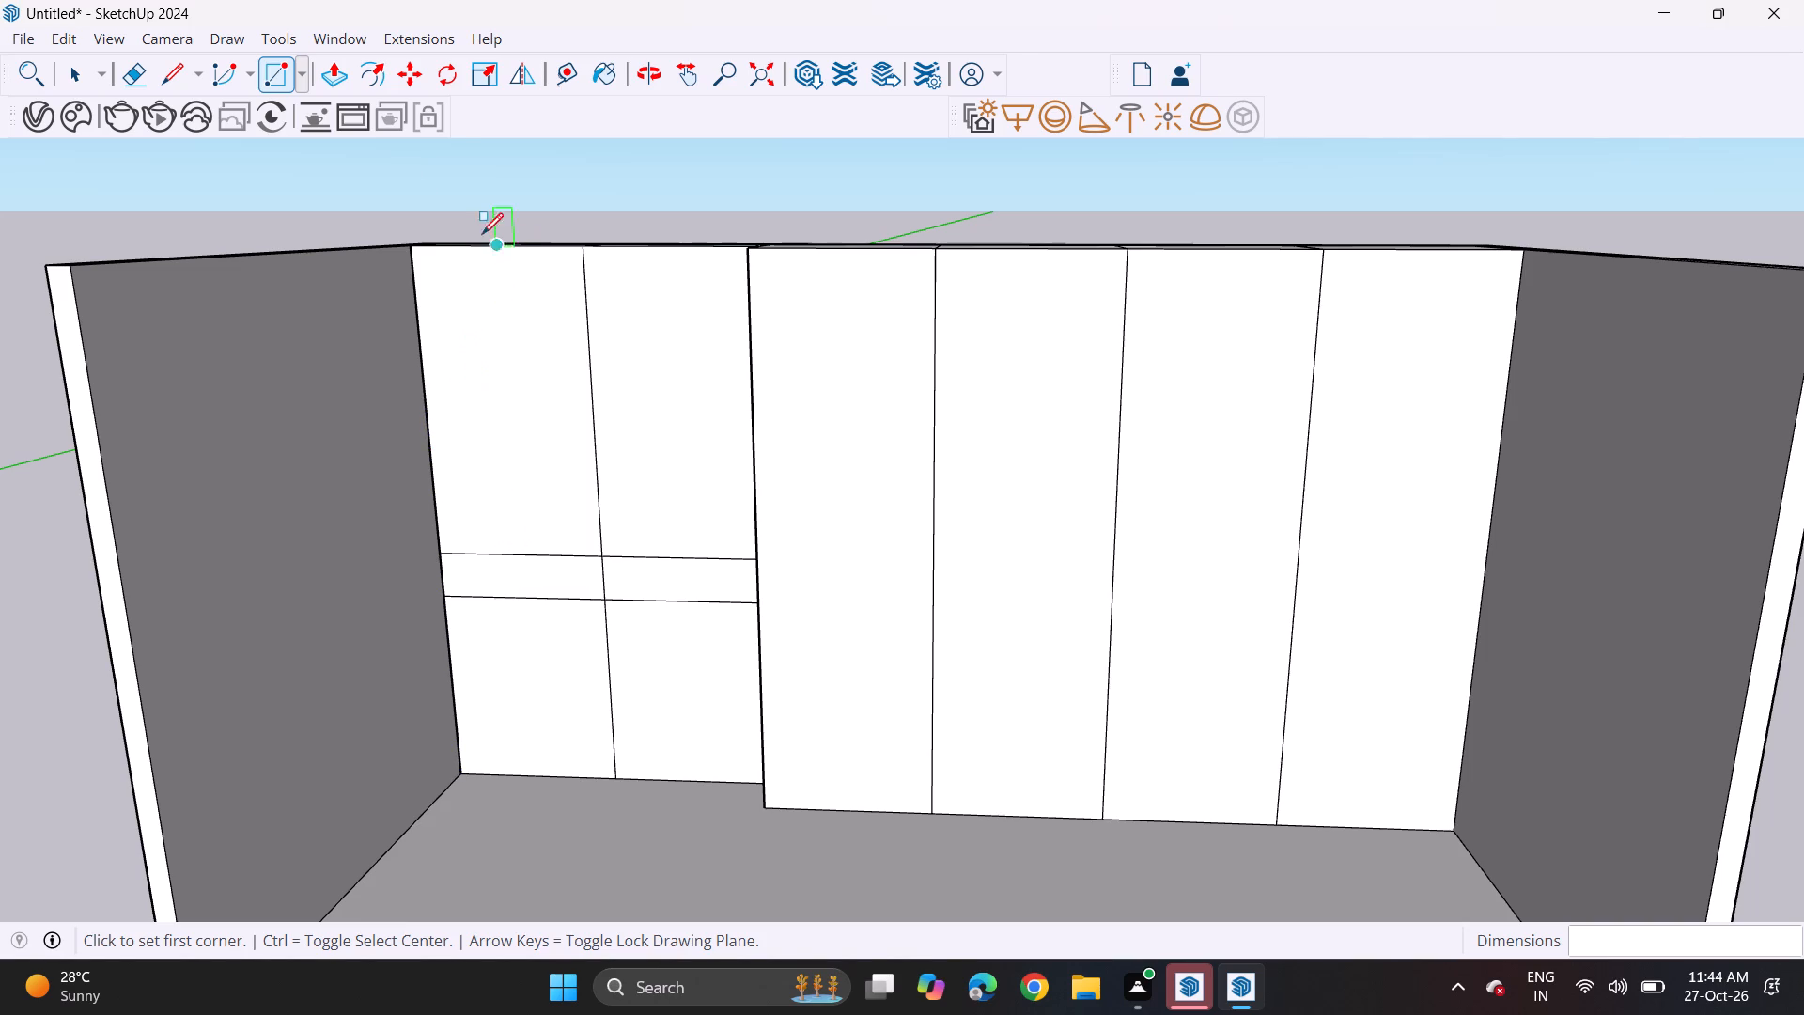
click(239, 75)
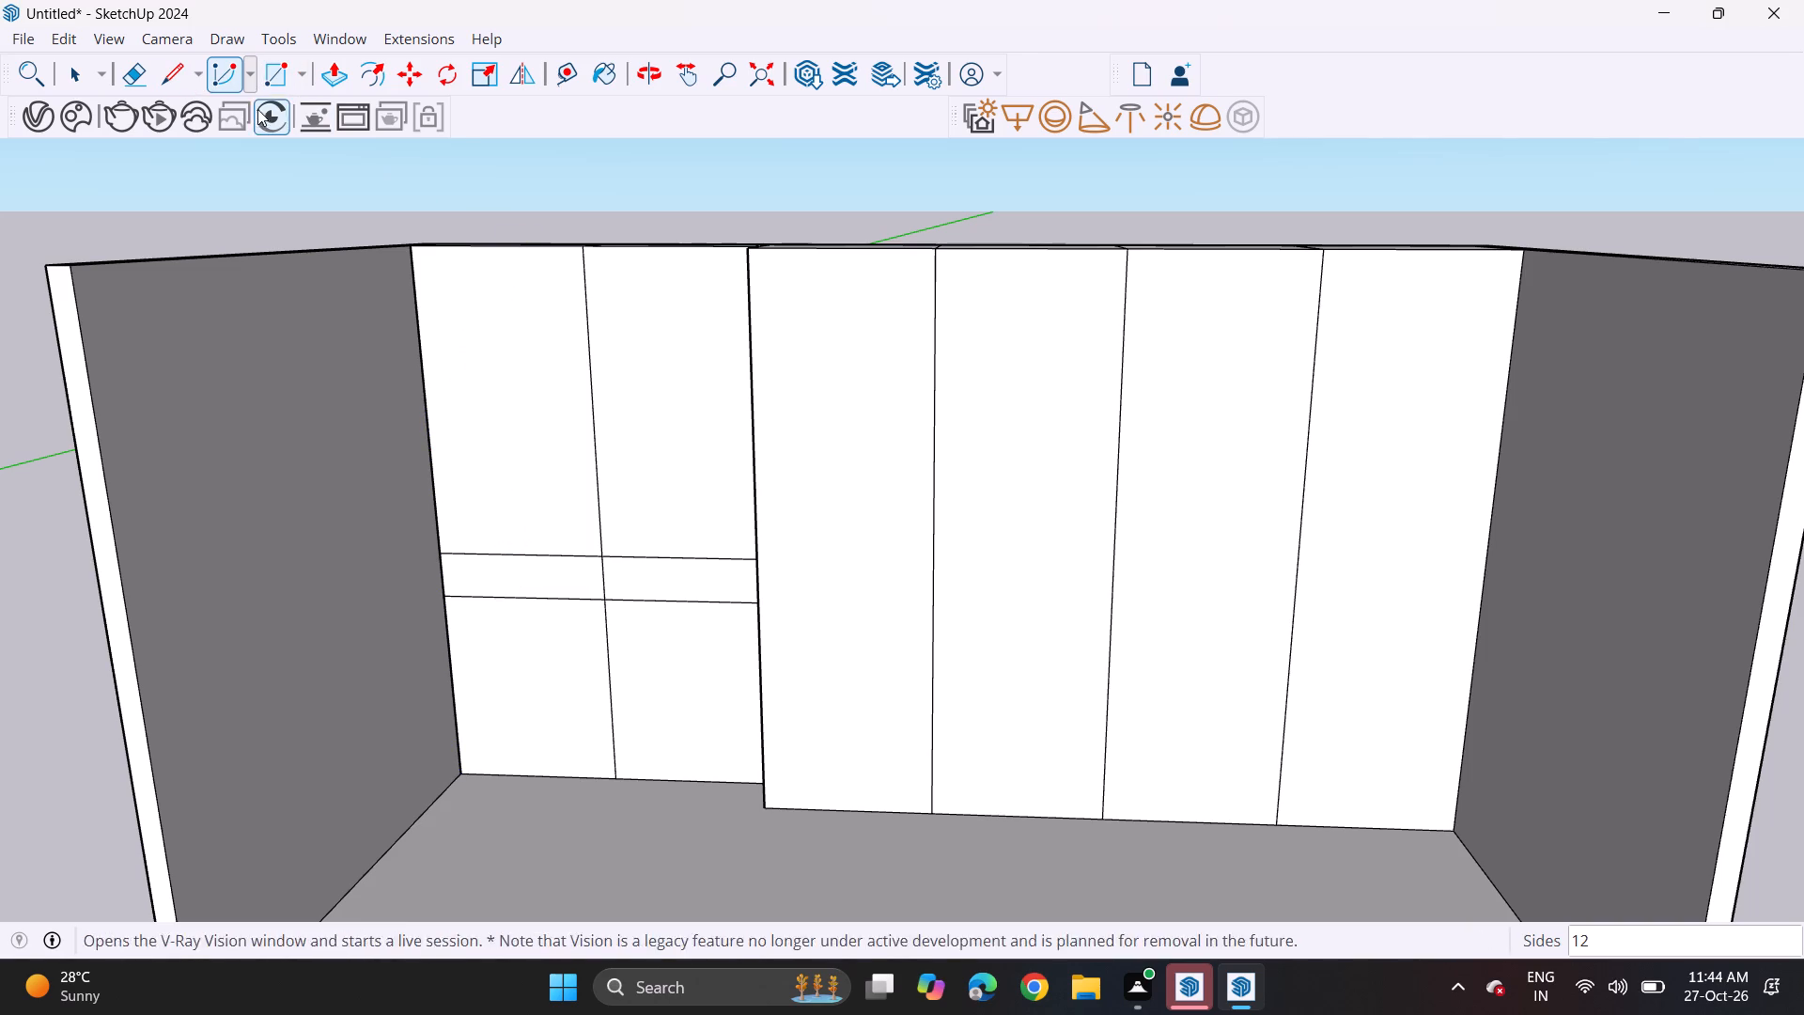
click(249, 67)
click(251, 143)
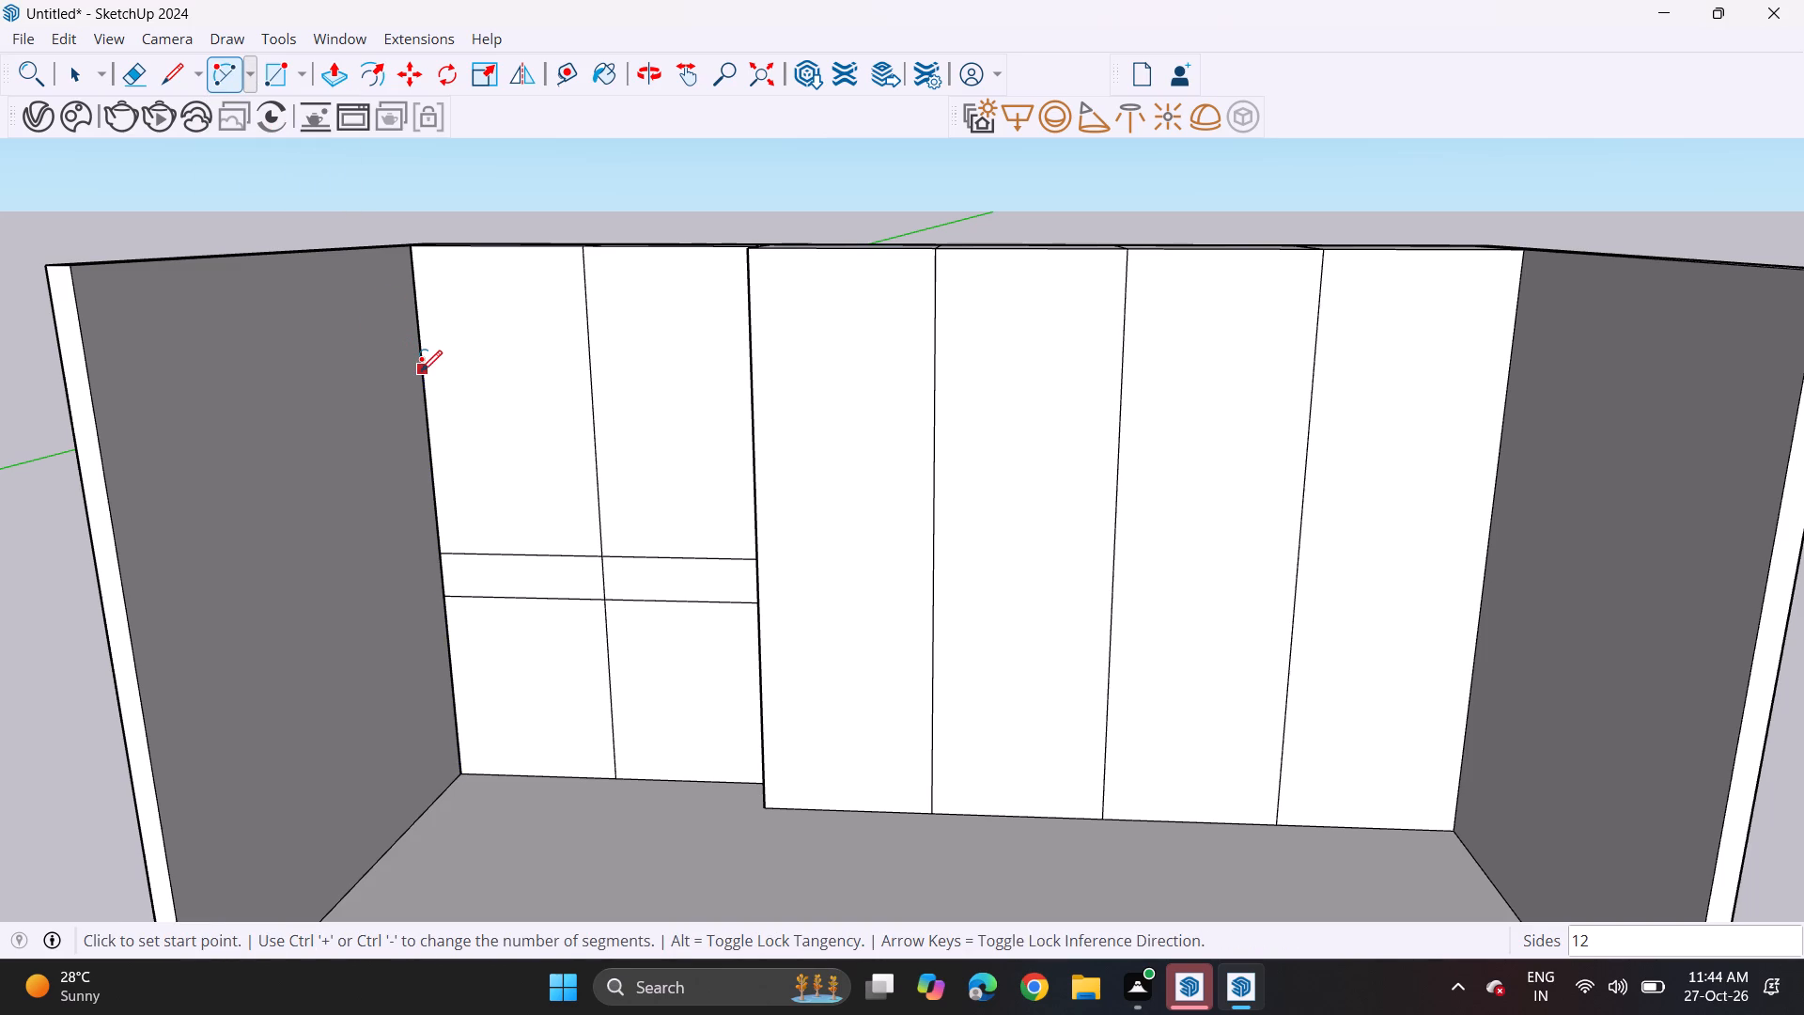
click(424, 420)
middle_drag(685, 346, 788, 336)
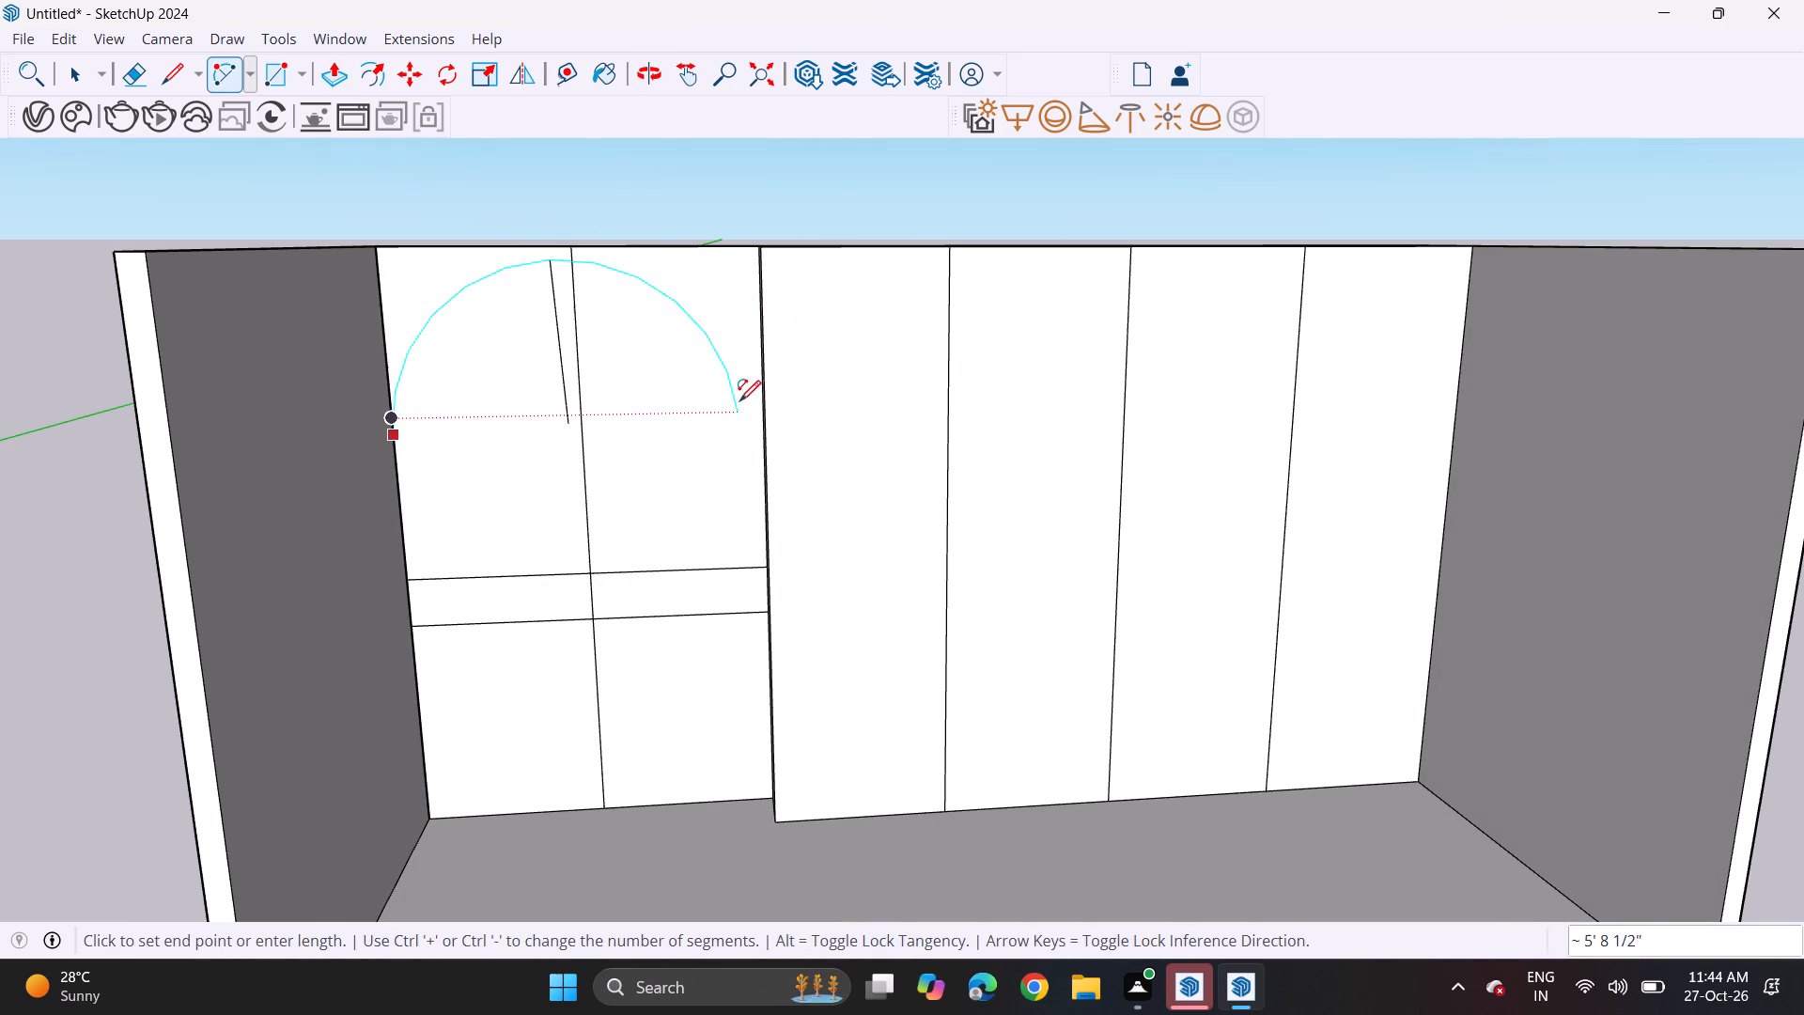
middle_drag(750, 406, 820, 438)
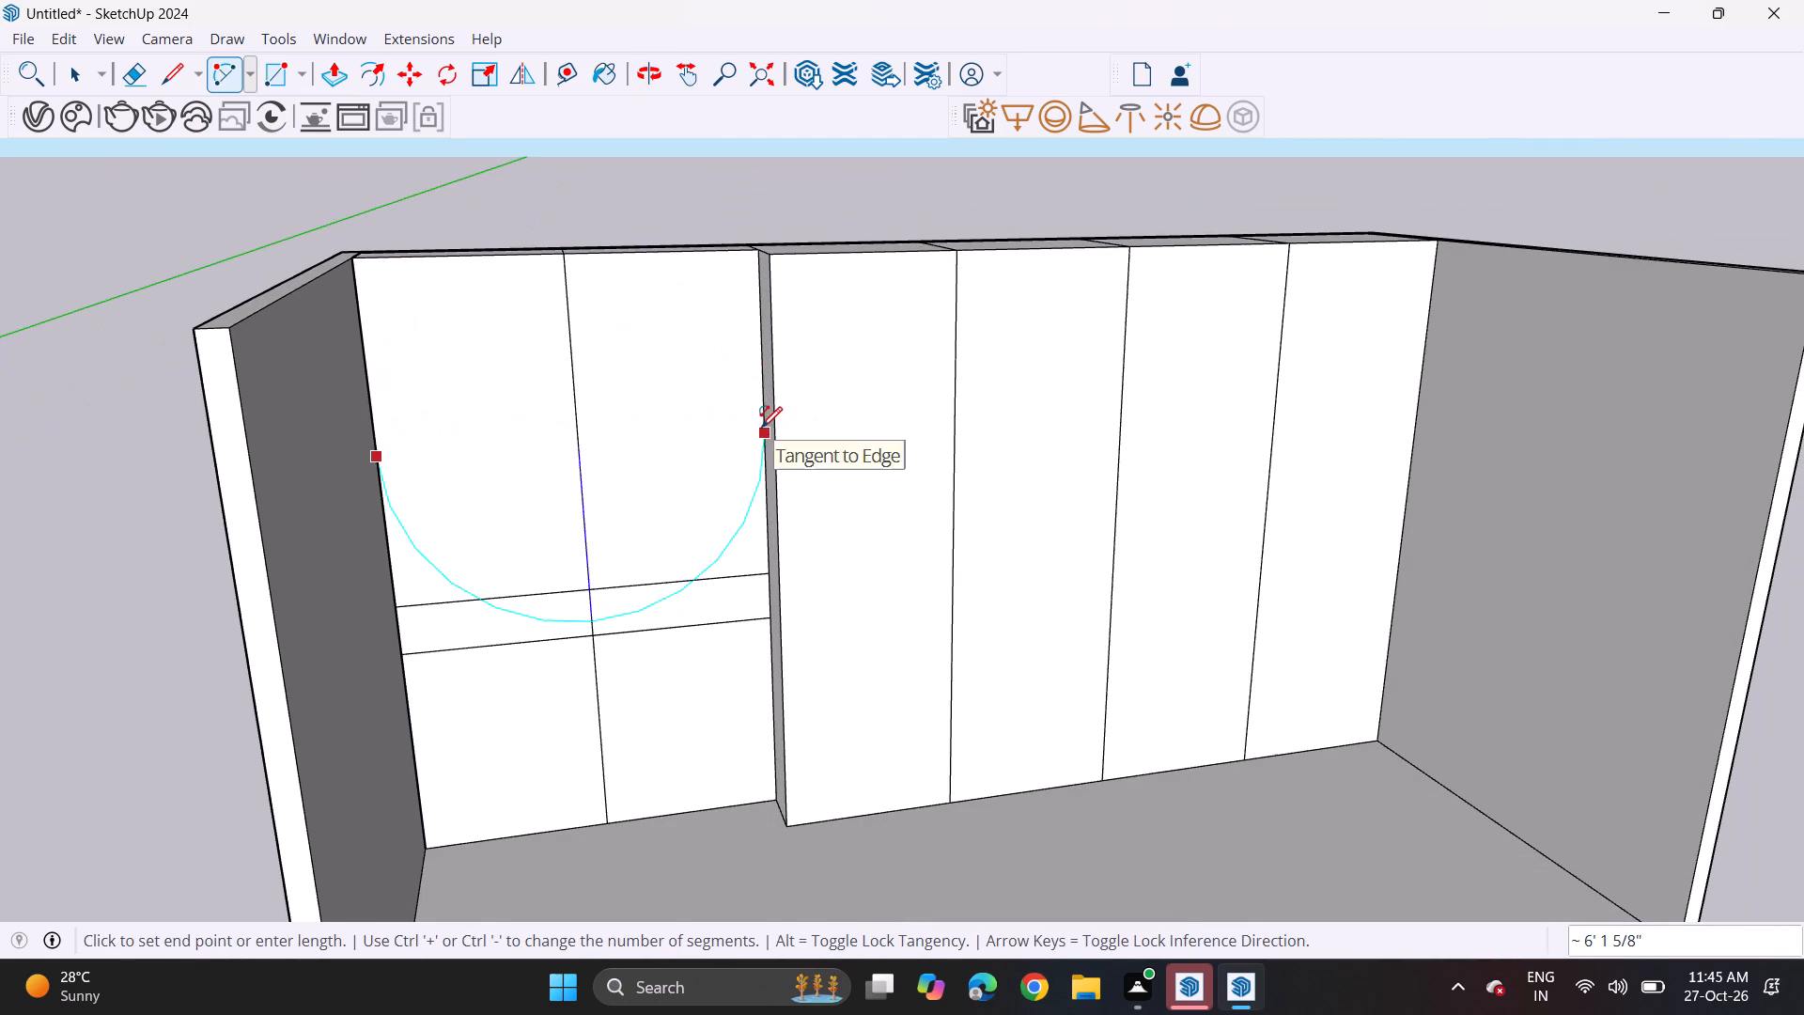
click(761, 428)
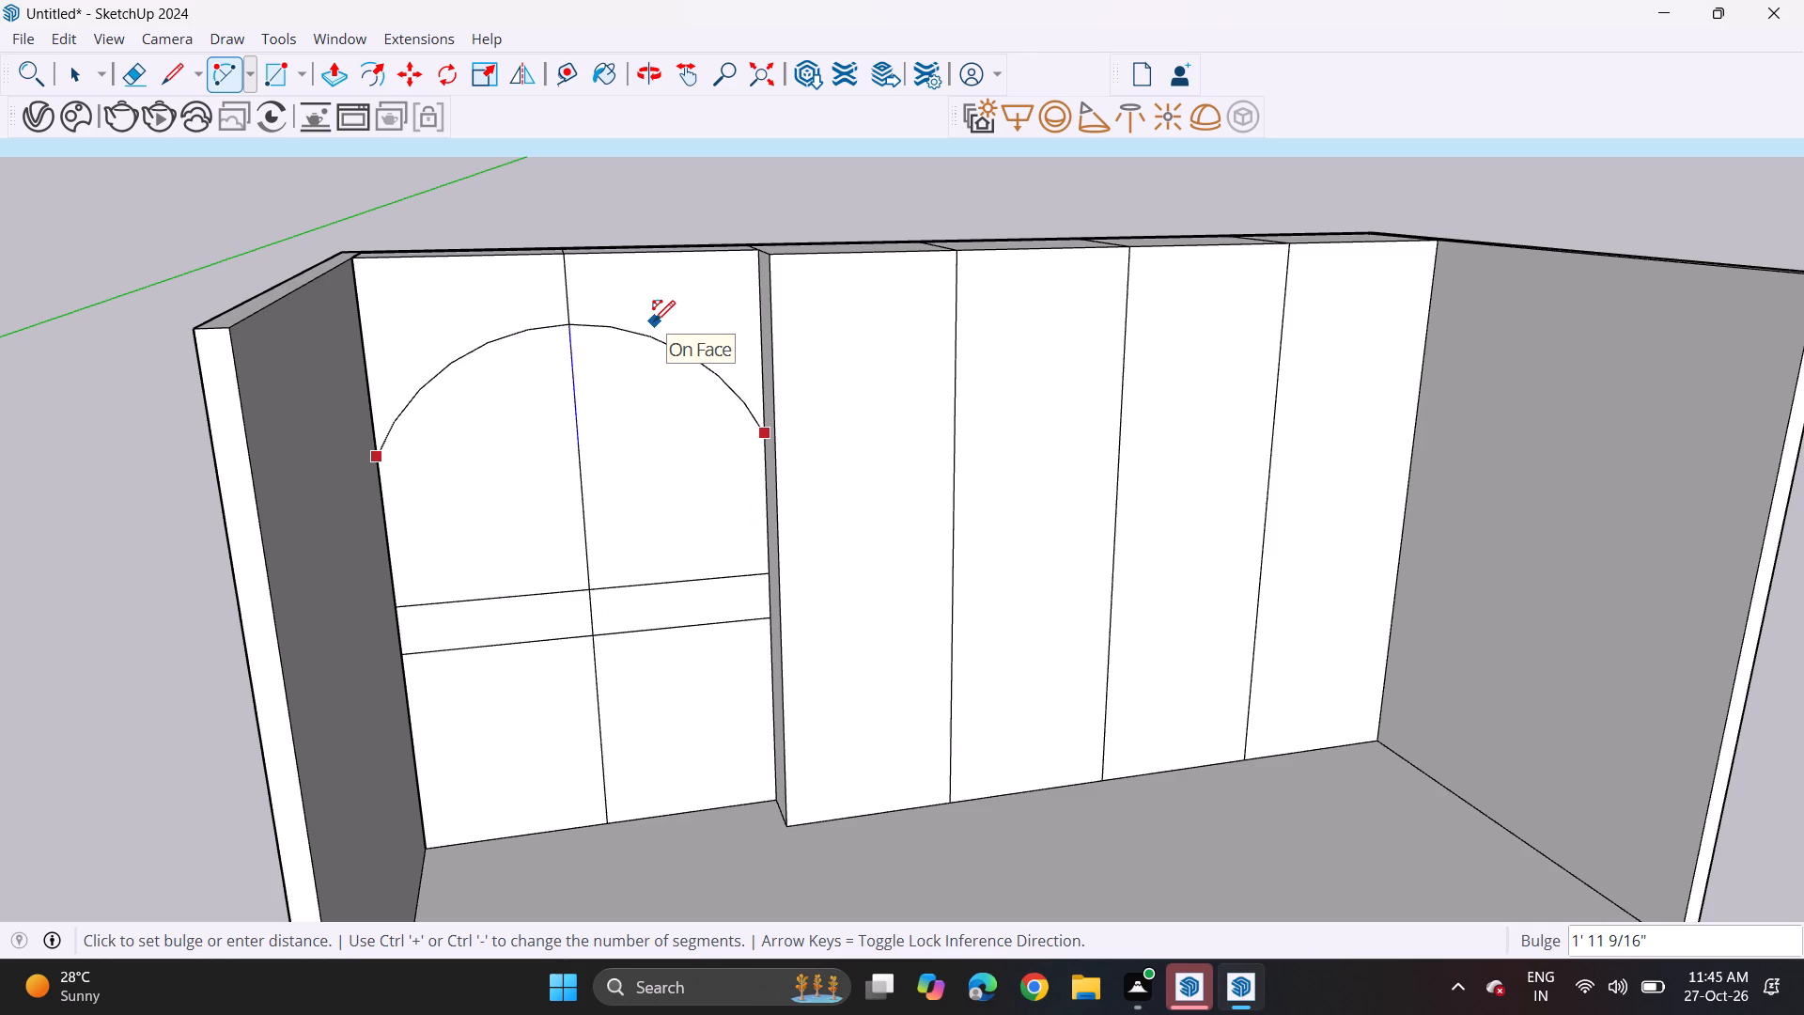
click(654, 321)
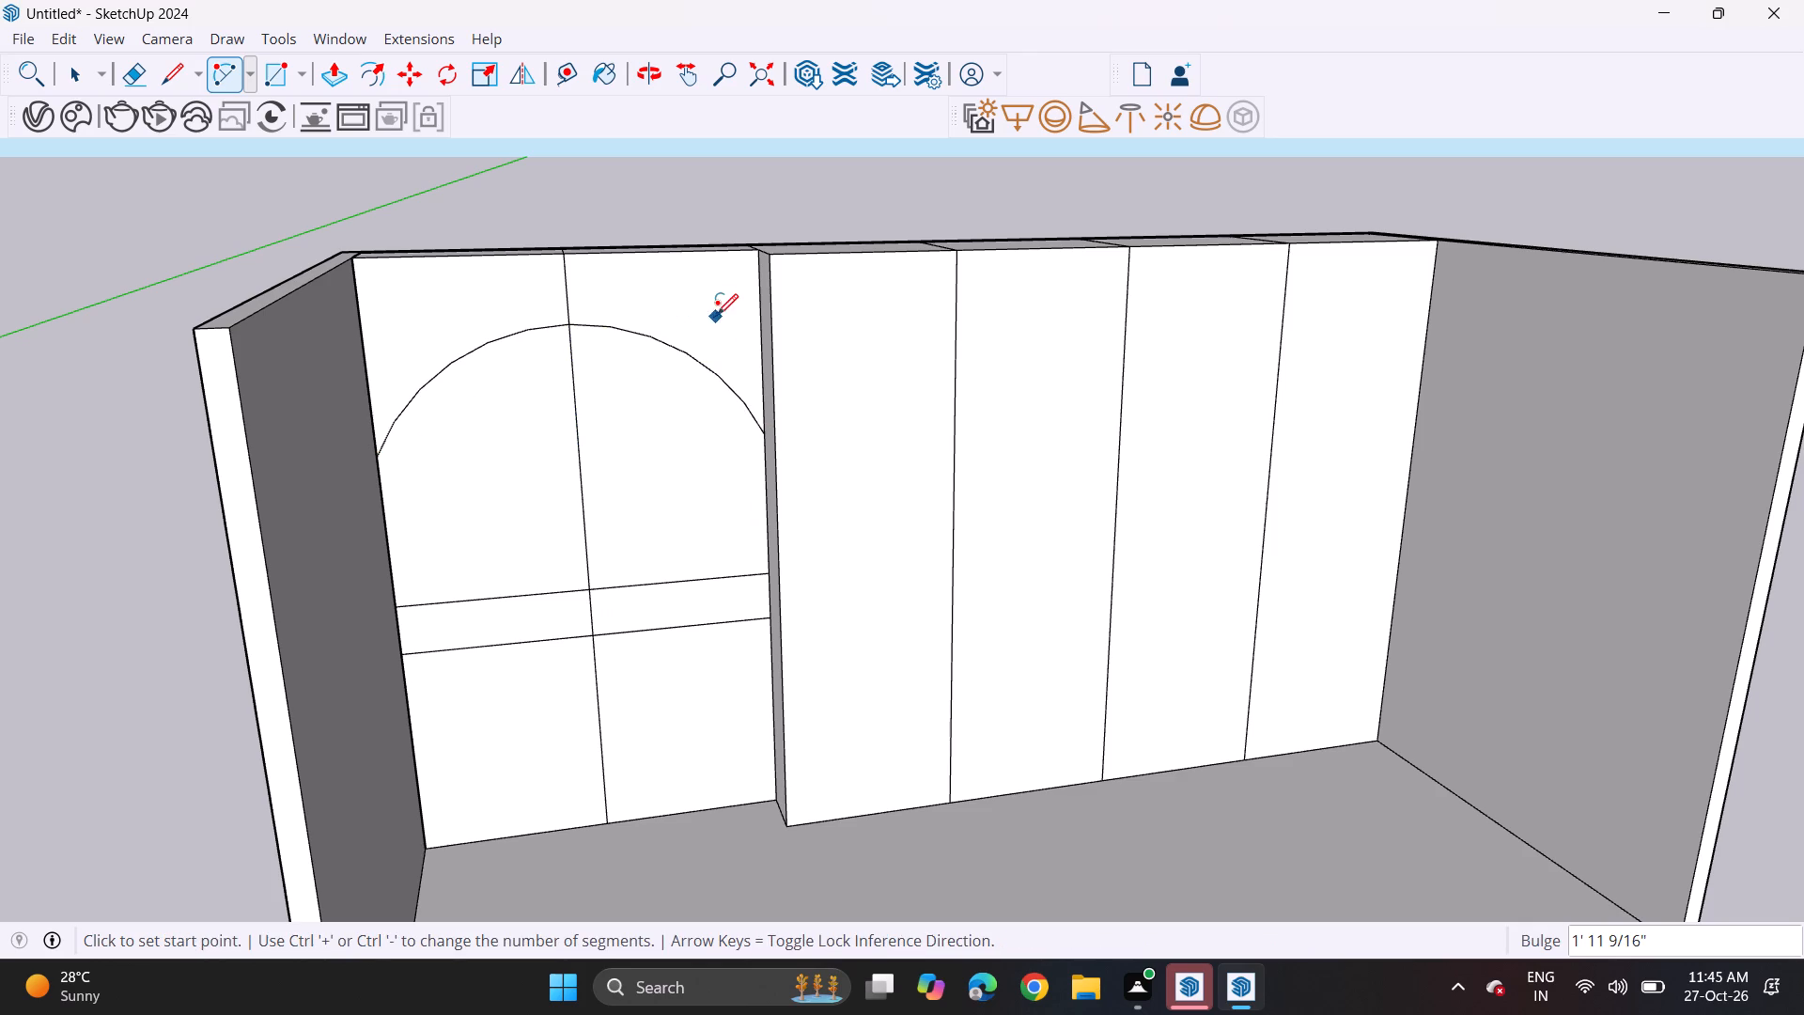
Set the left half of the arch to 60 segments in Entity Info.
middle_drag(706, 311, 526, 343)
key(space)
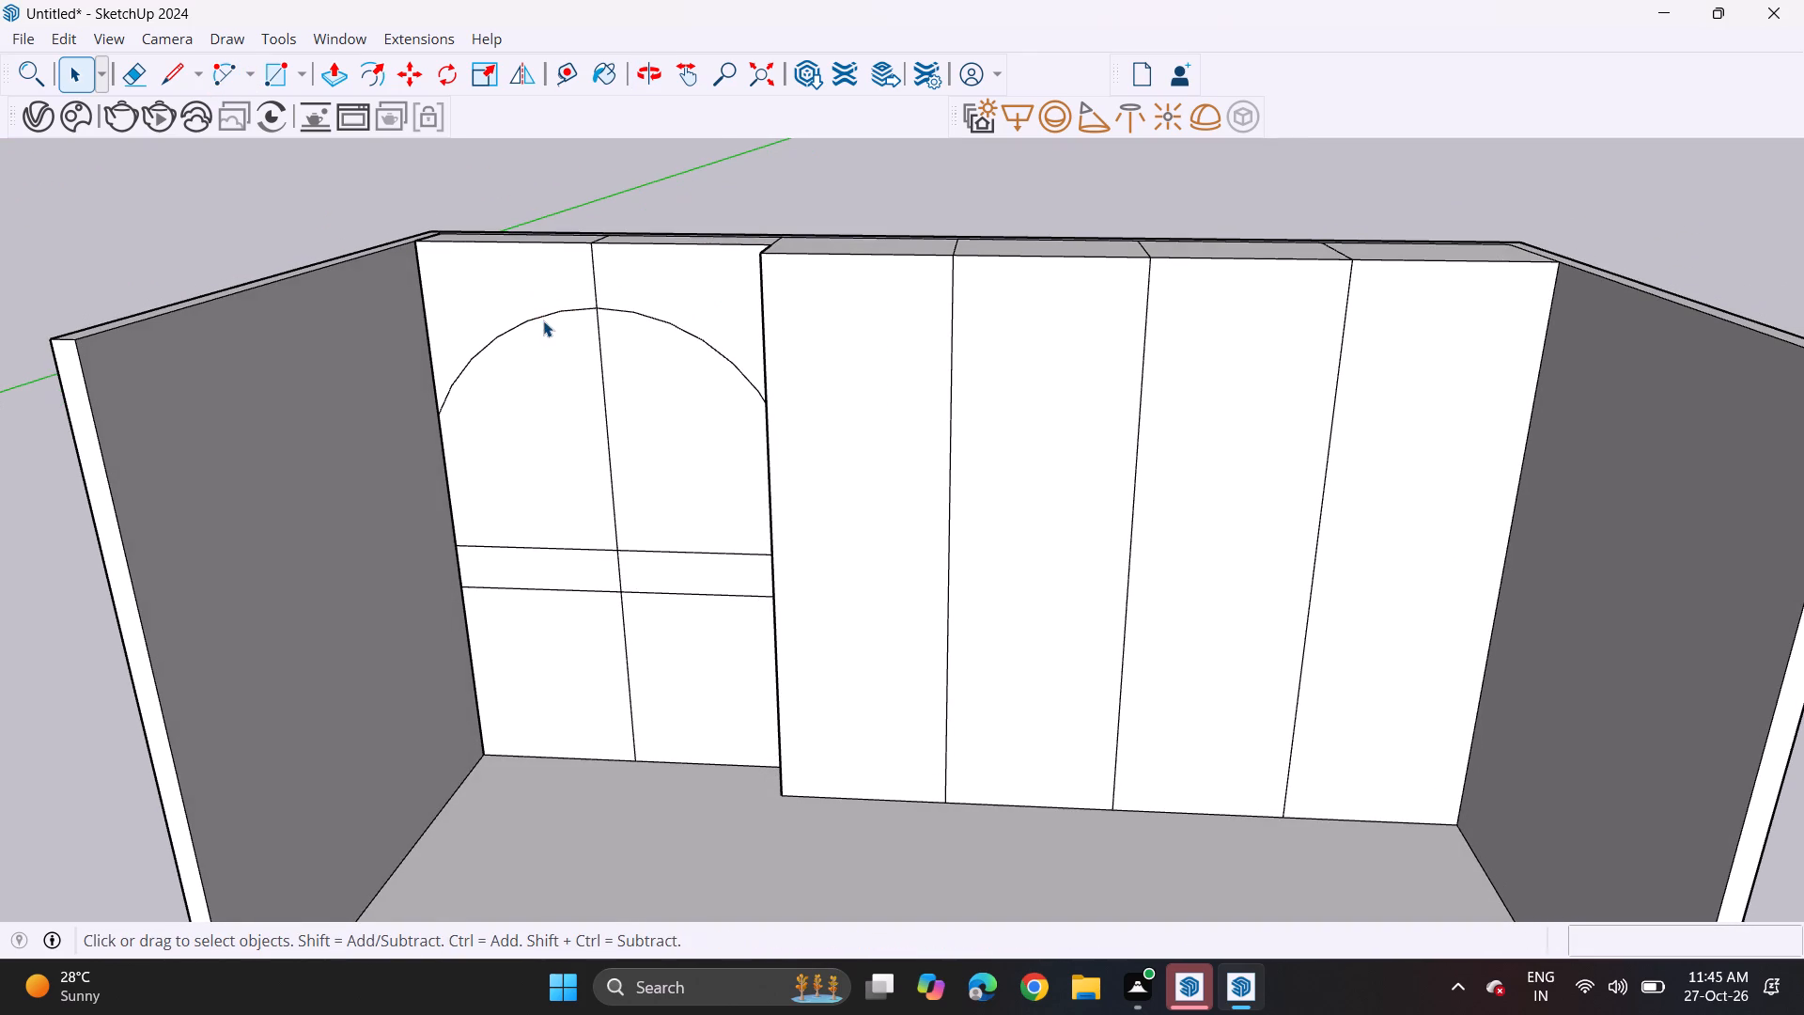
click(543, 317)
click(334, 50)
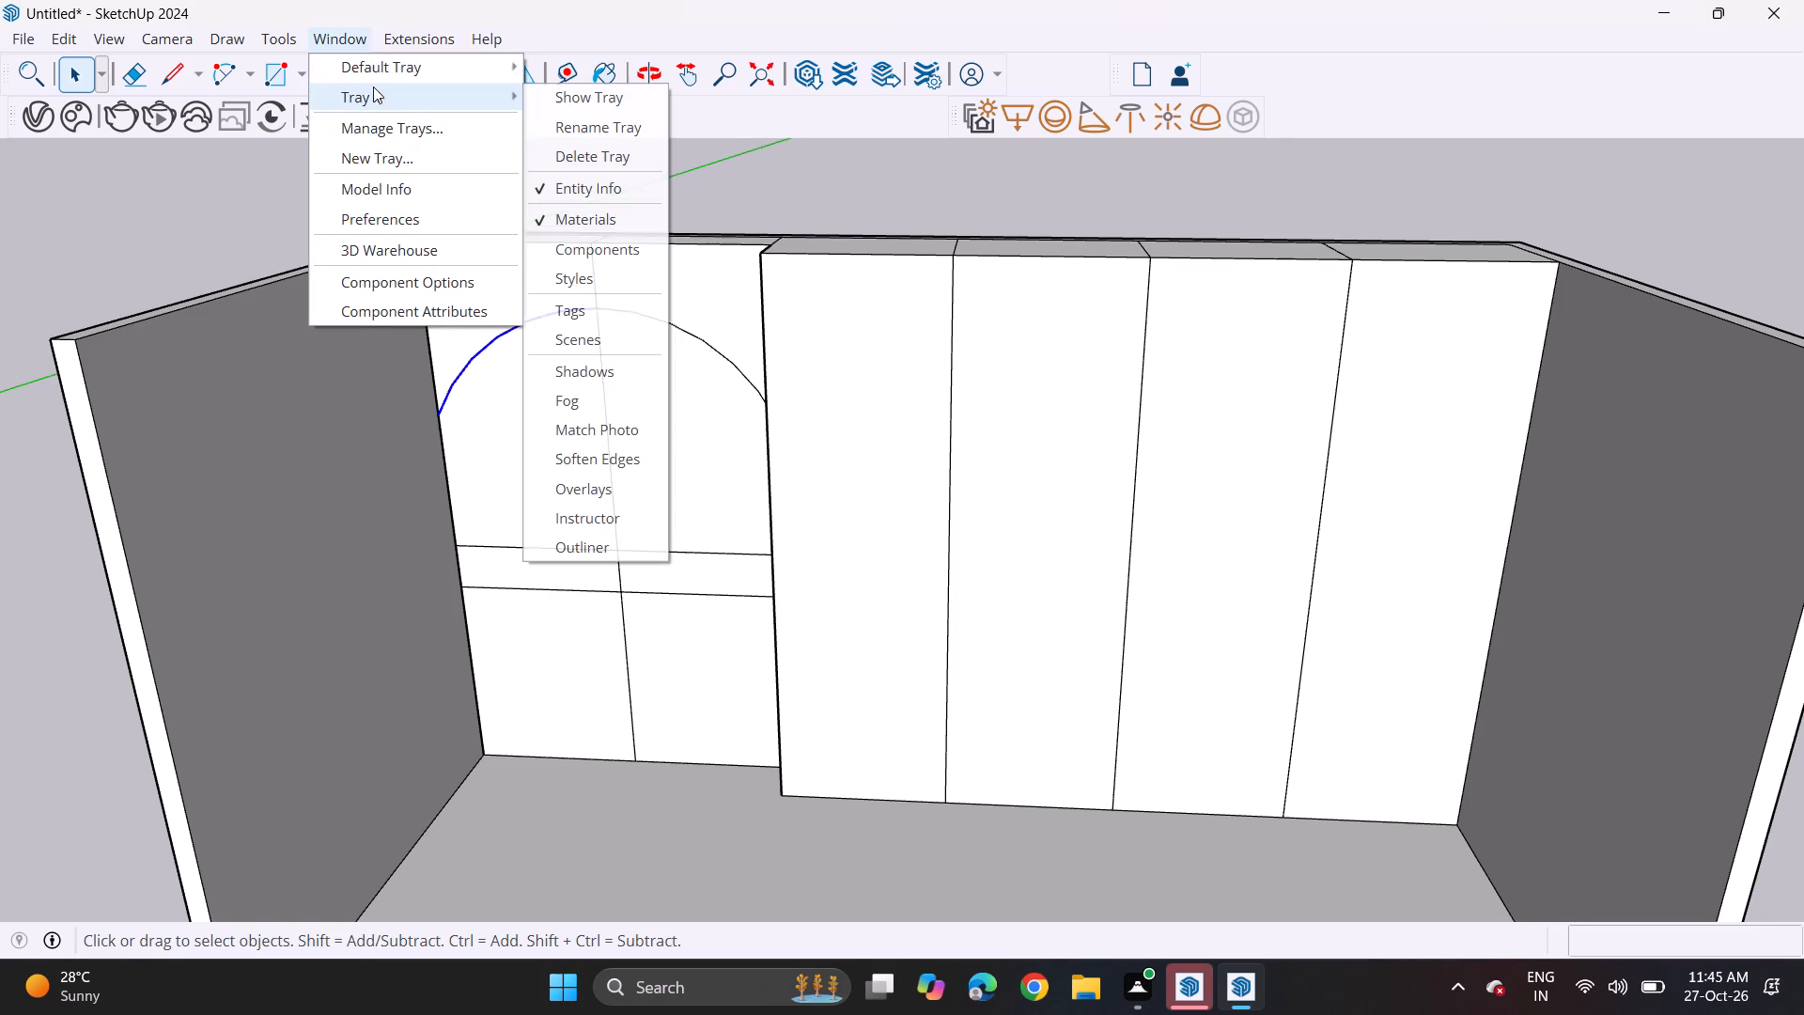
click(546, 98)
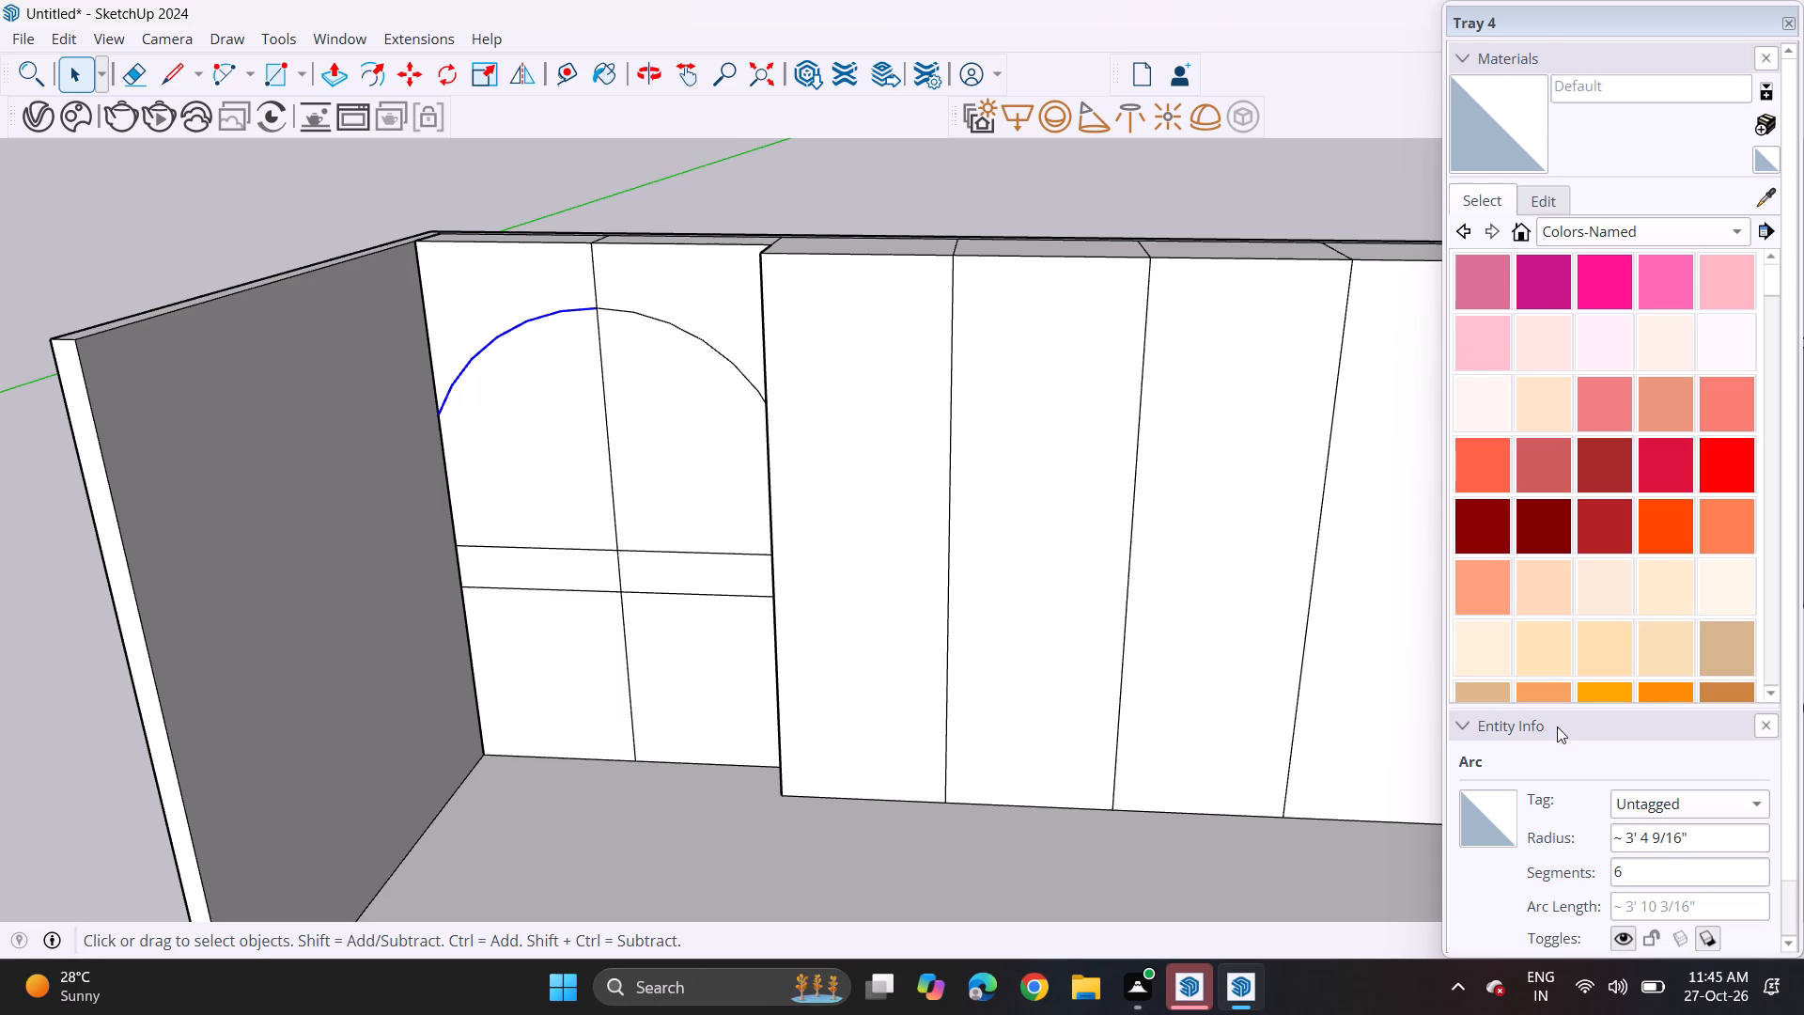
scroll(1555, 734, down, 5)
click(1639, 808)
key(BackSpace)
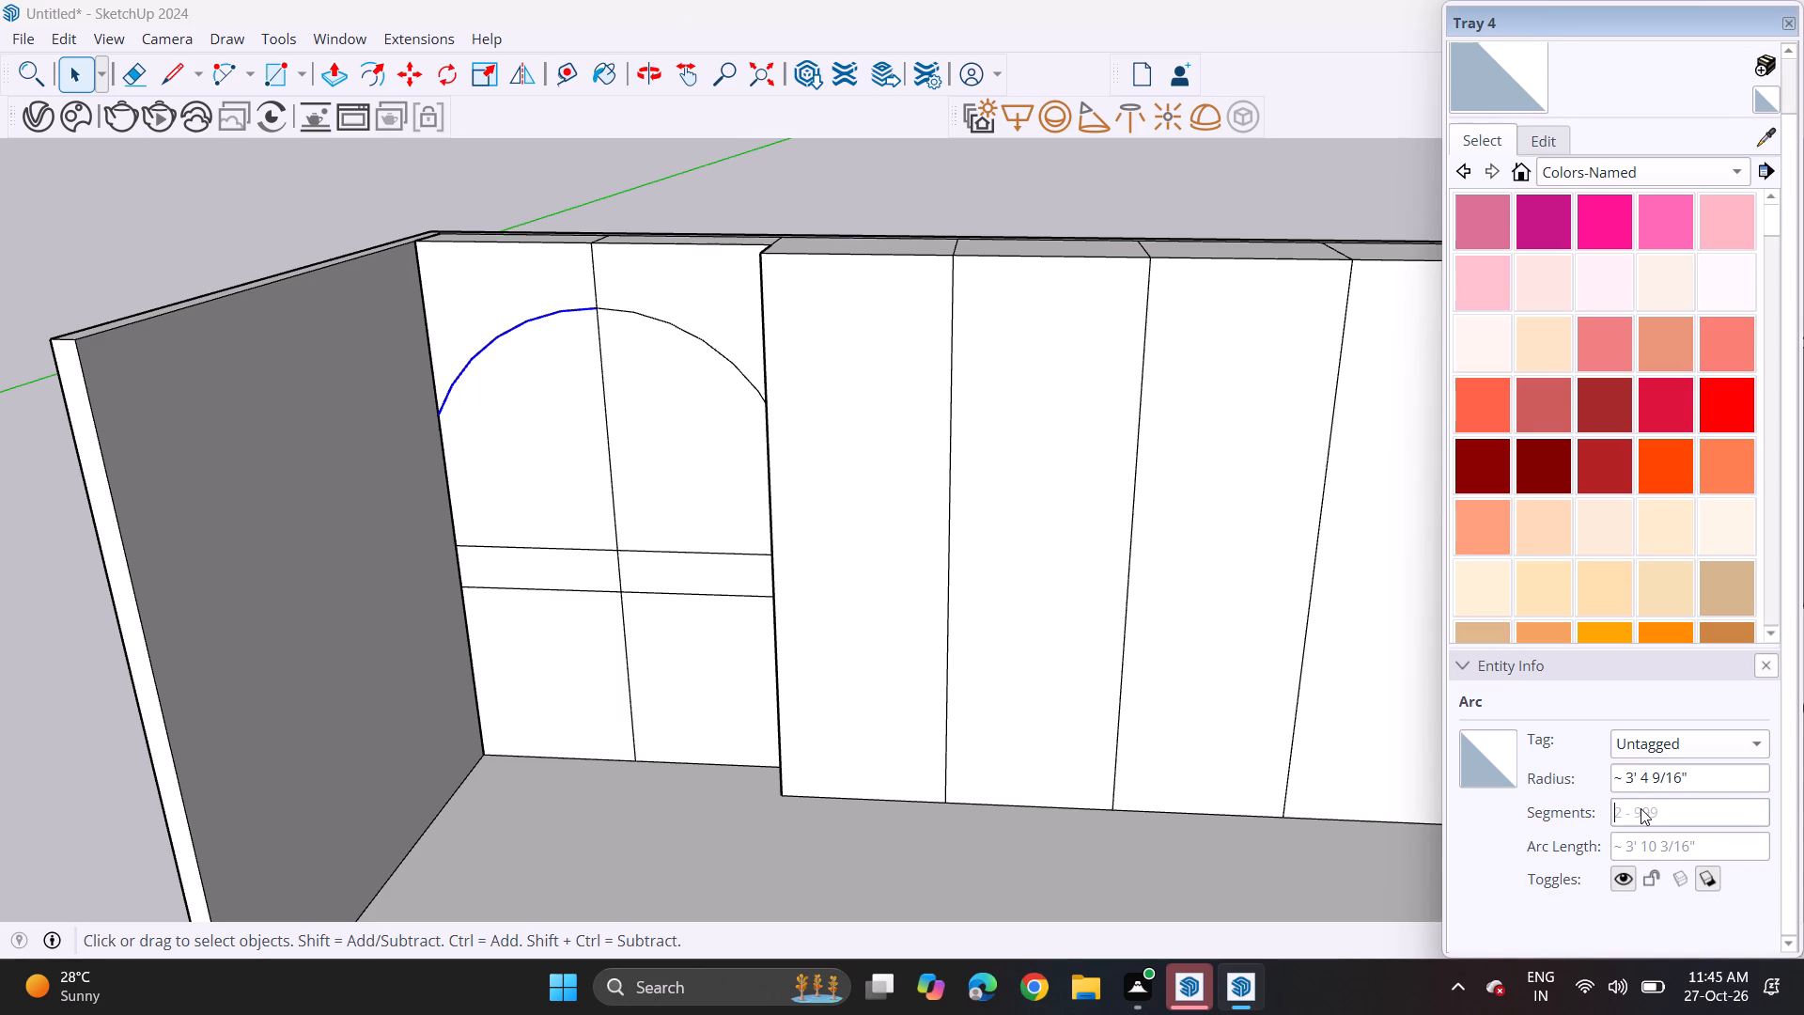
text(60)
key(Return)
Set the right half of the arch to 60 segments in Entity Info and clear the selection.
click(677, 326)
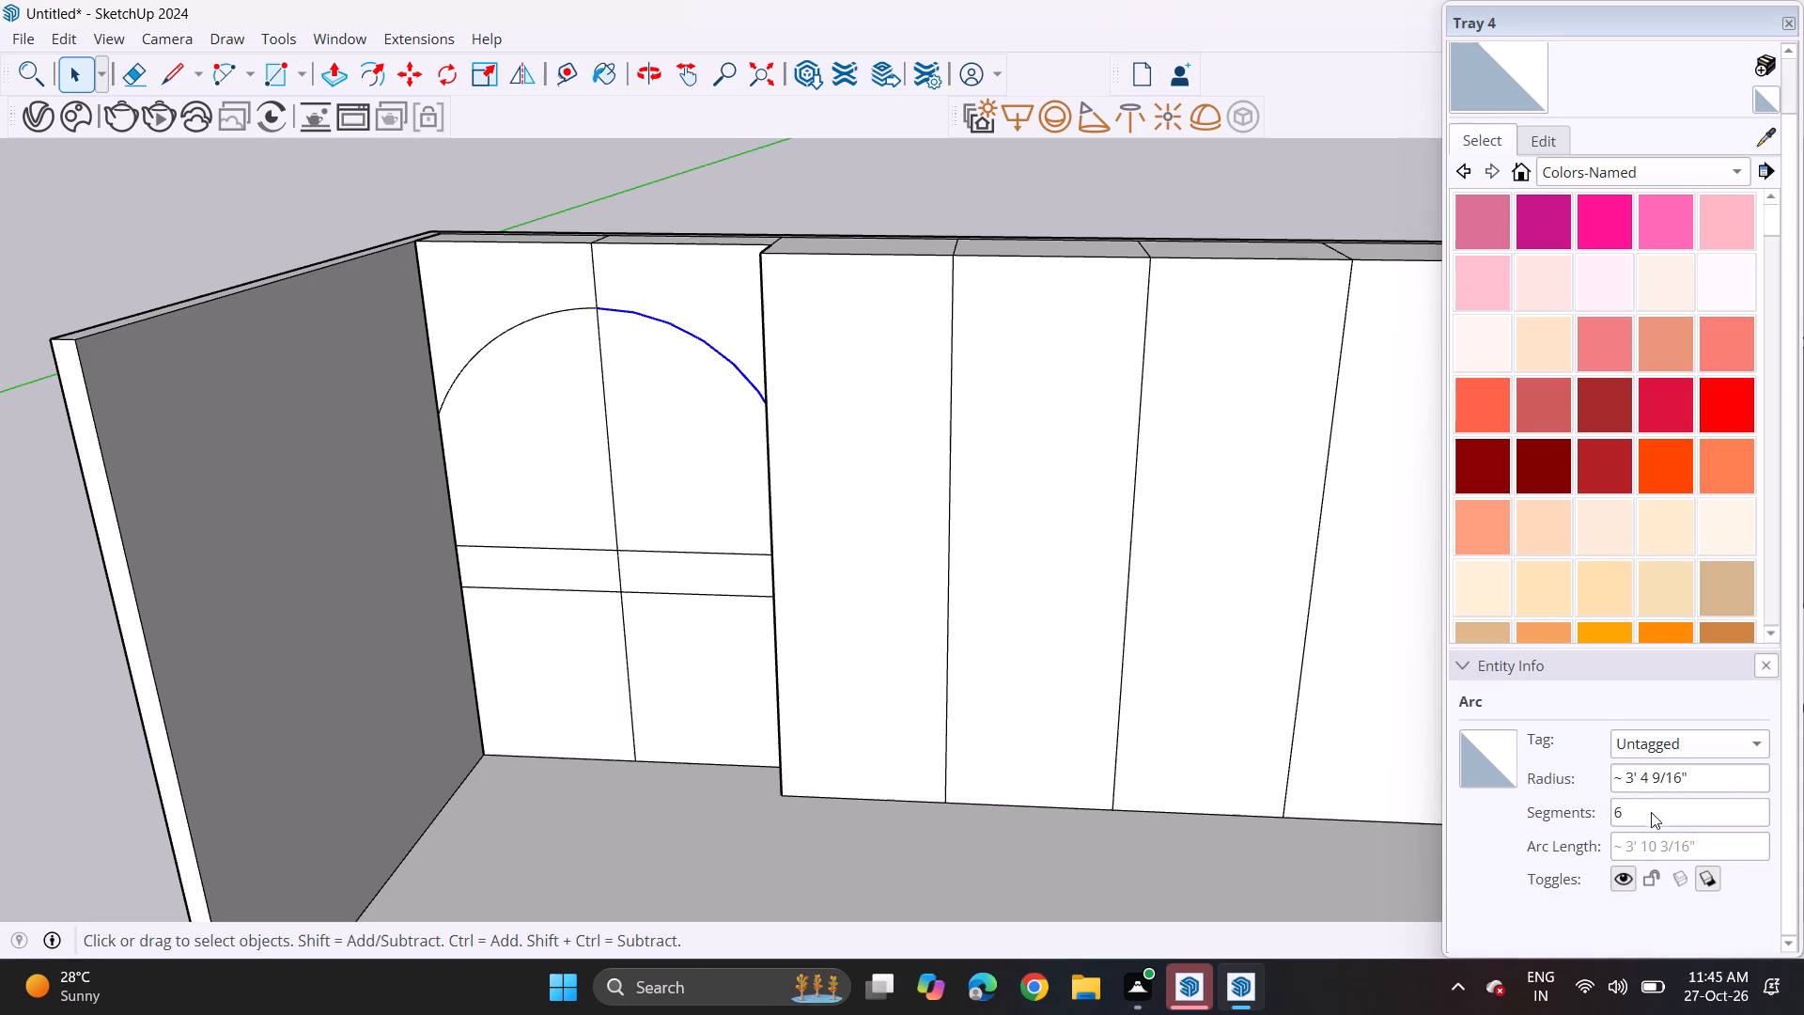
click(1648, 811)
key(BackSpace)
text(60)
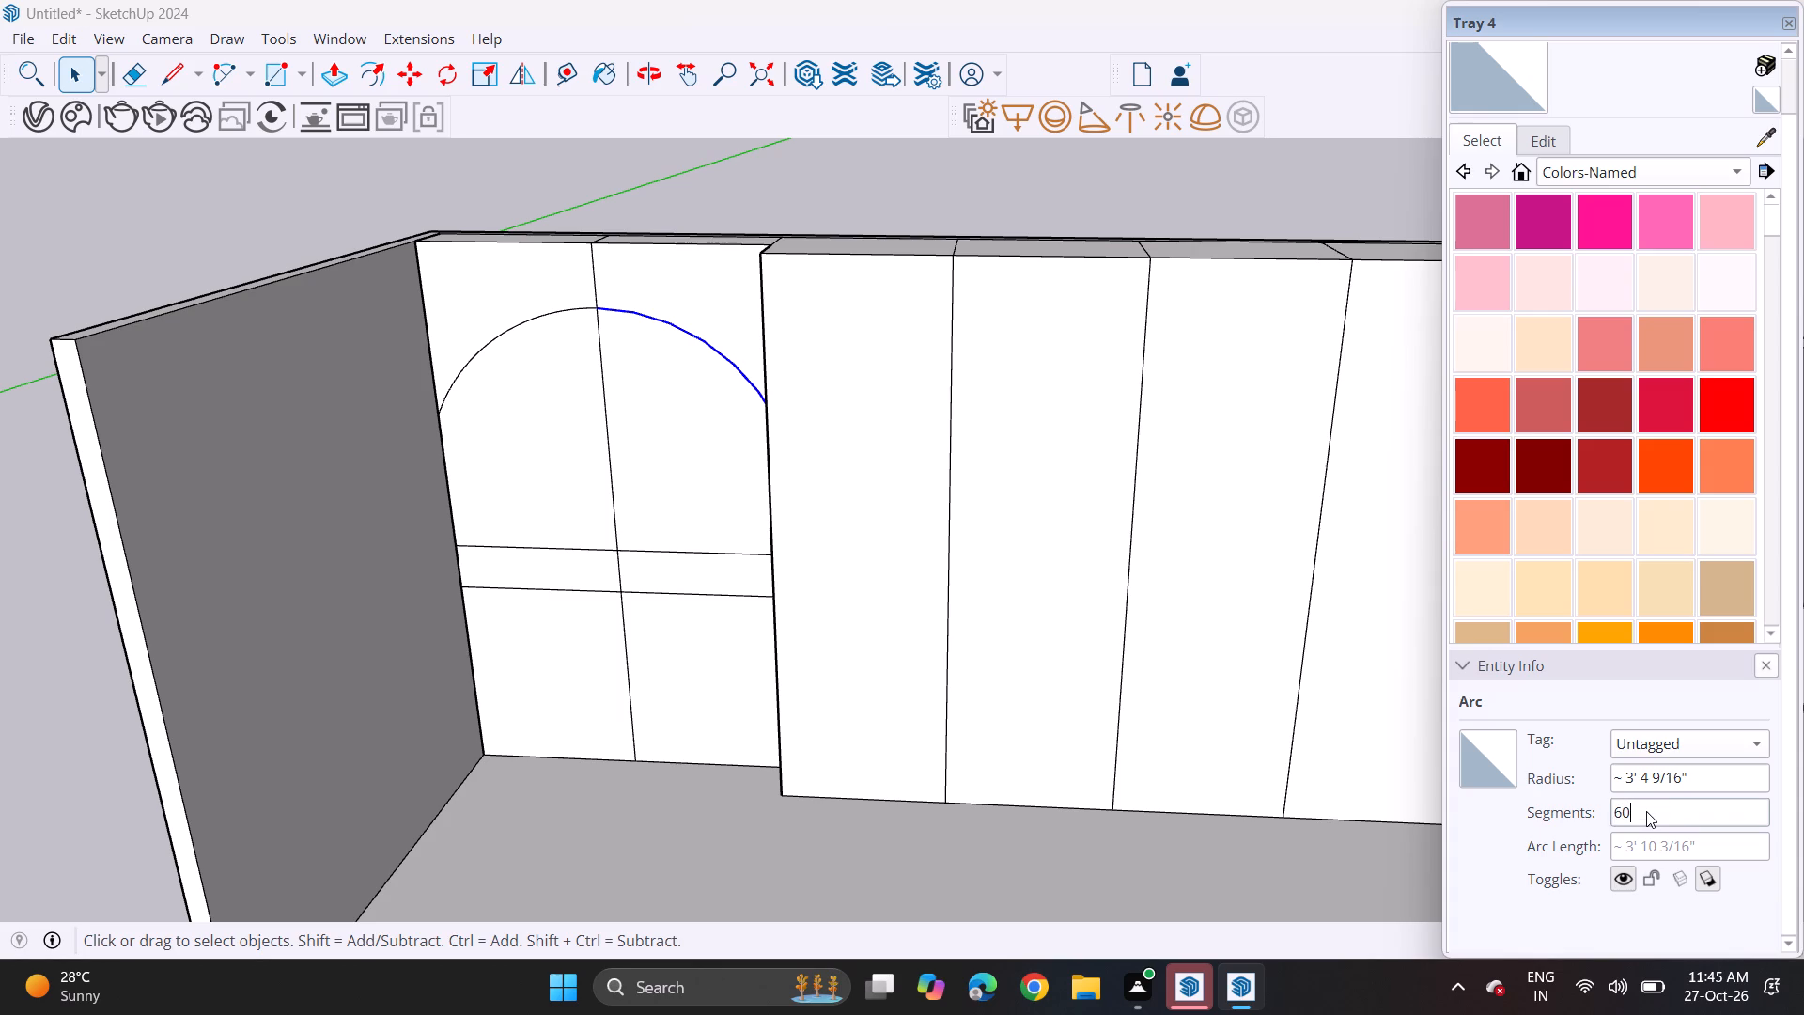
key(Return)
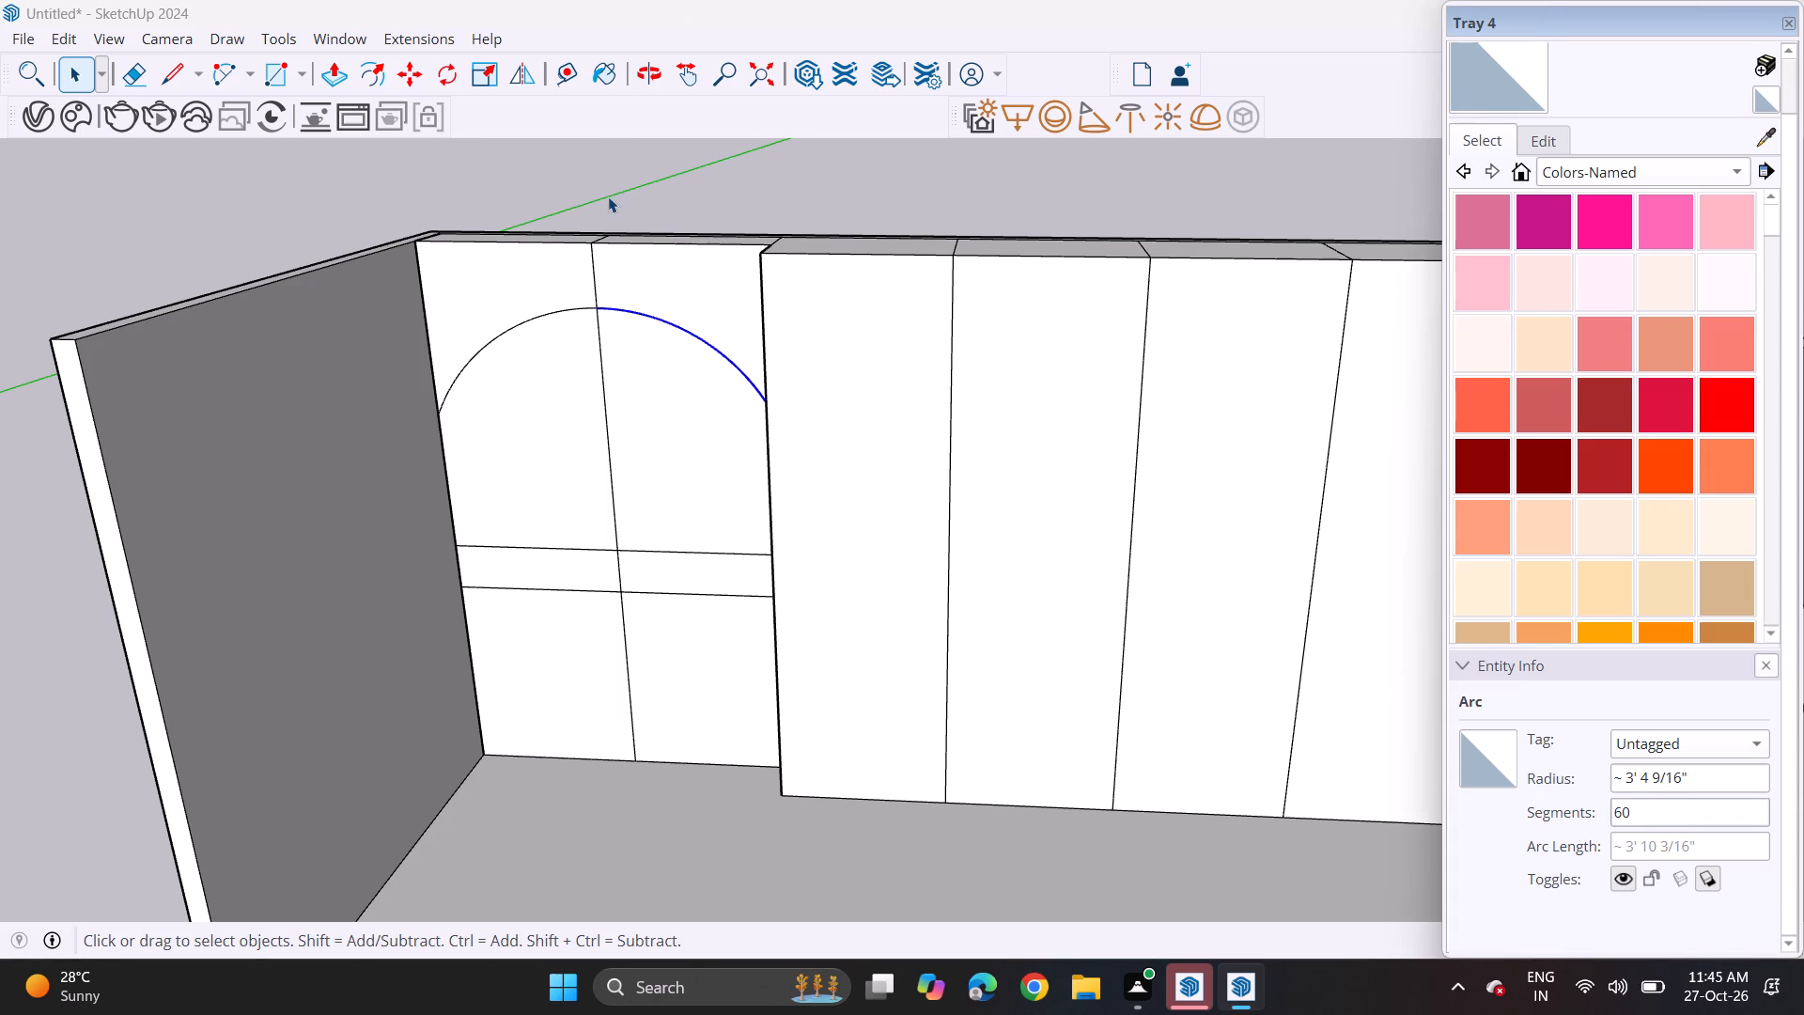
click(608, 196)
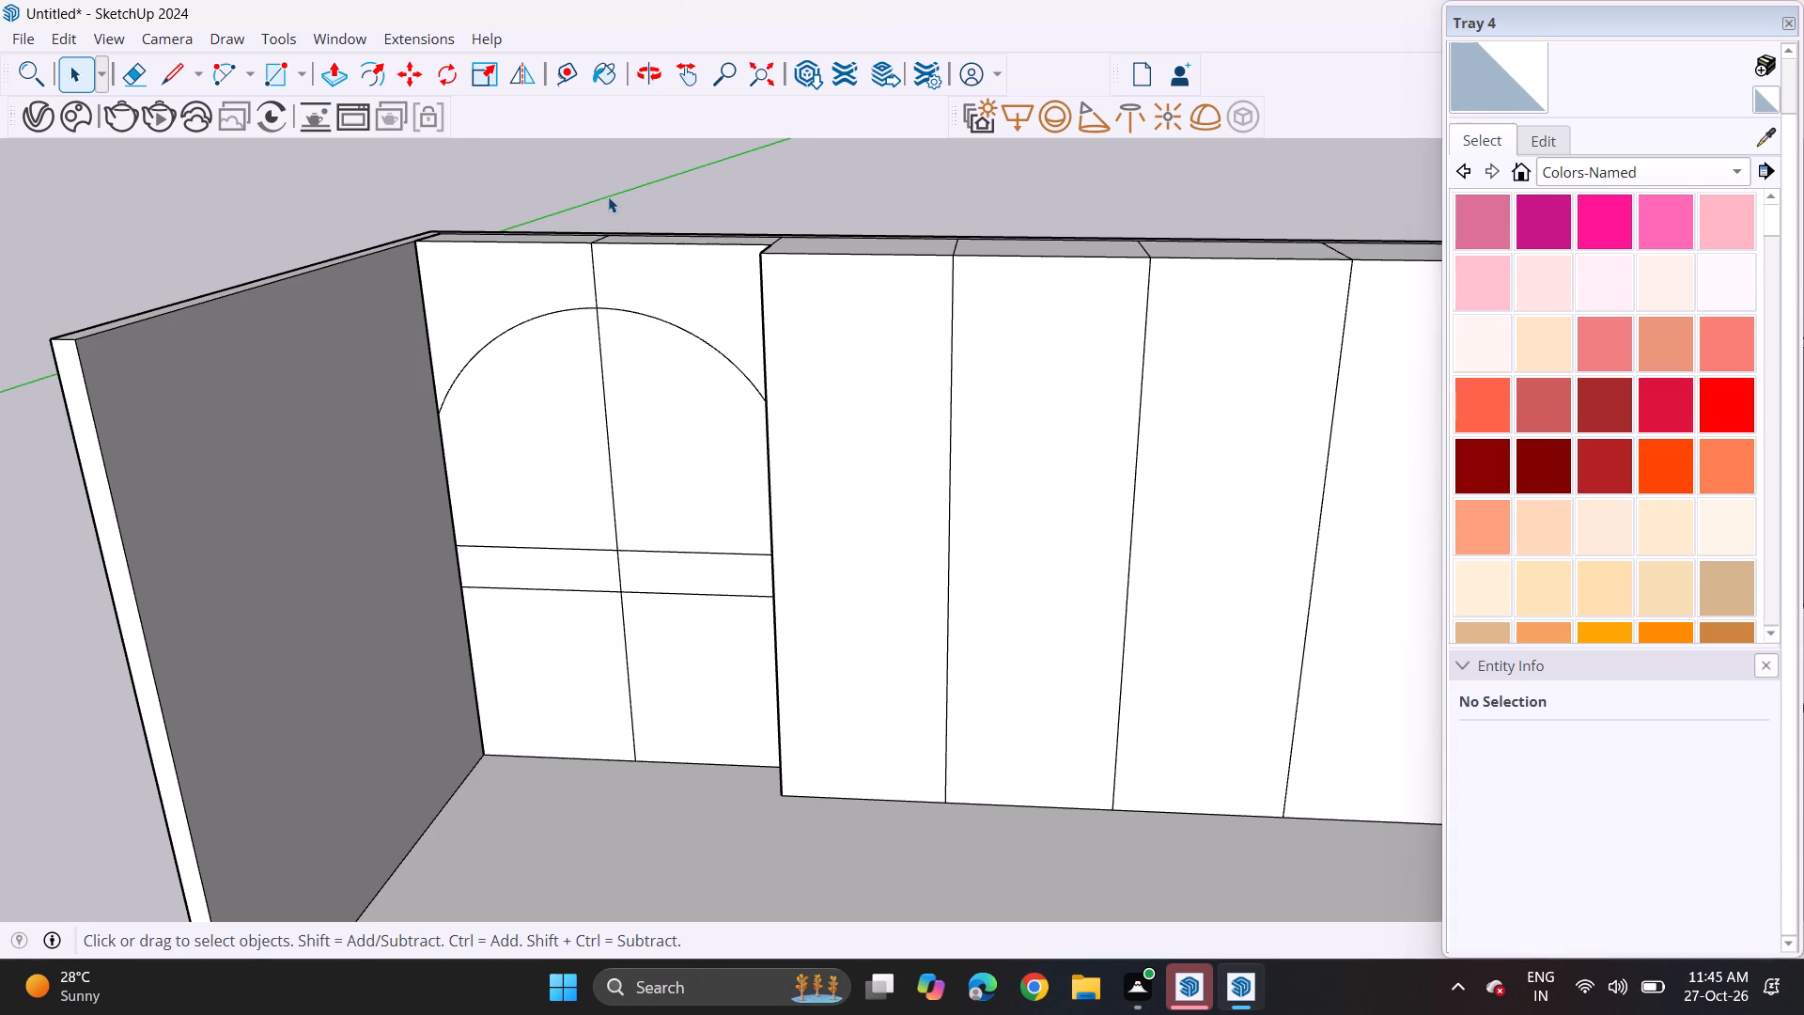
click(608, 196)
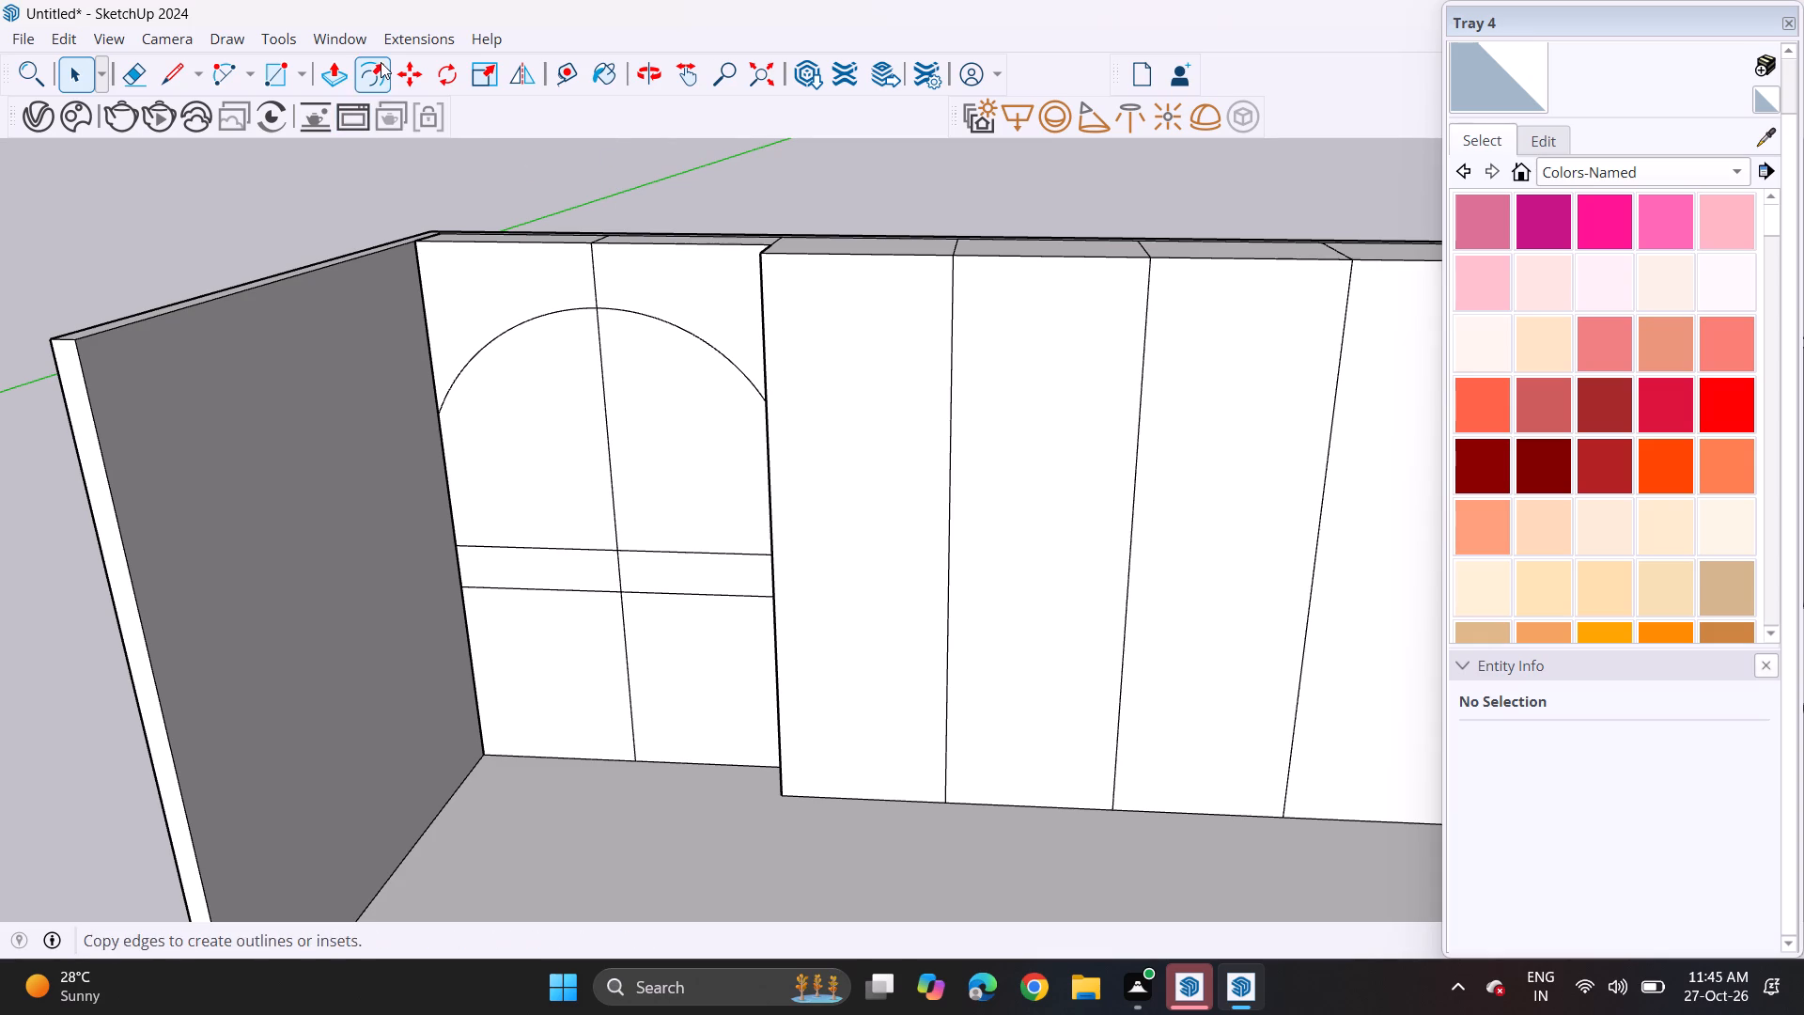
Push/Pull both faces above the arch forward by the same distance to form a projecting arched header.
middle_drag(586, 326, 519, 375)
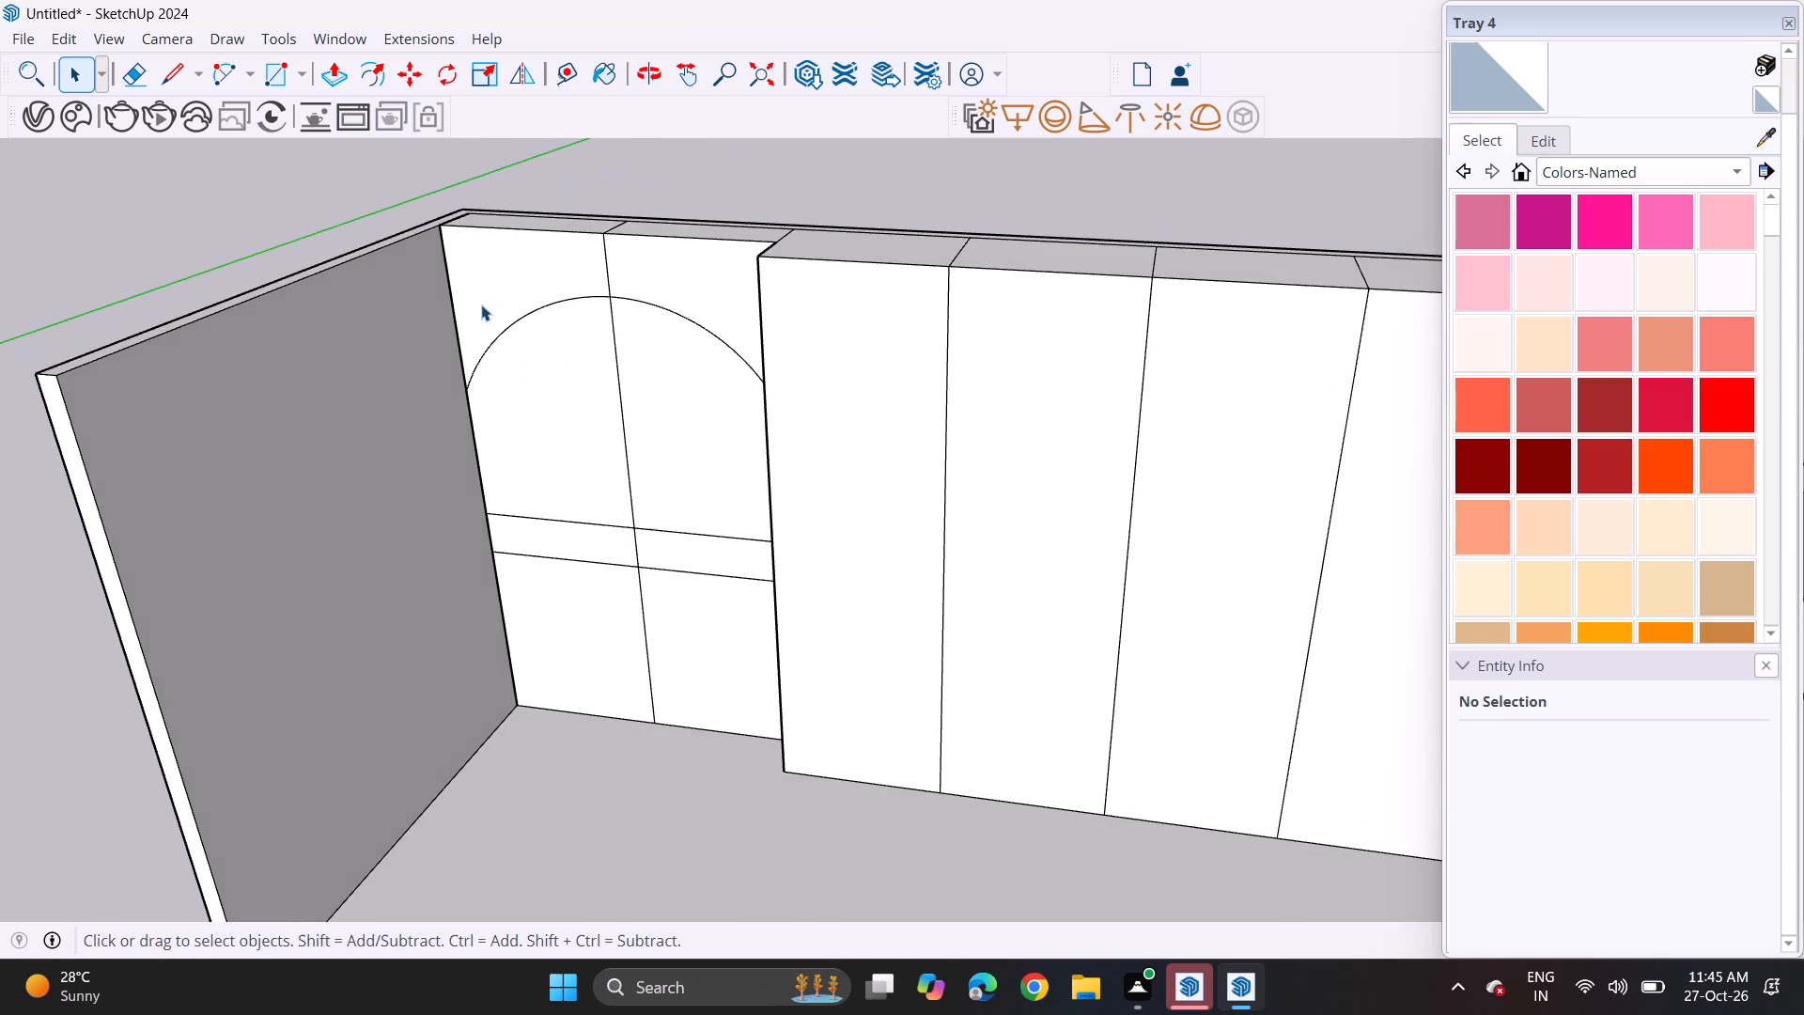
click(334, 73)
click(482, 288)
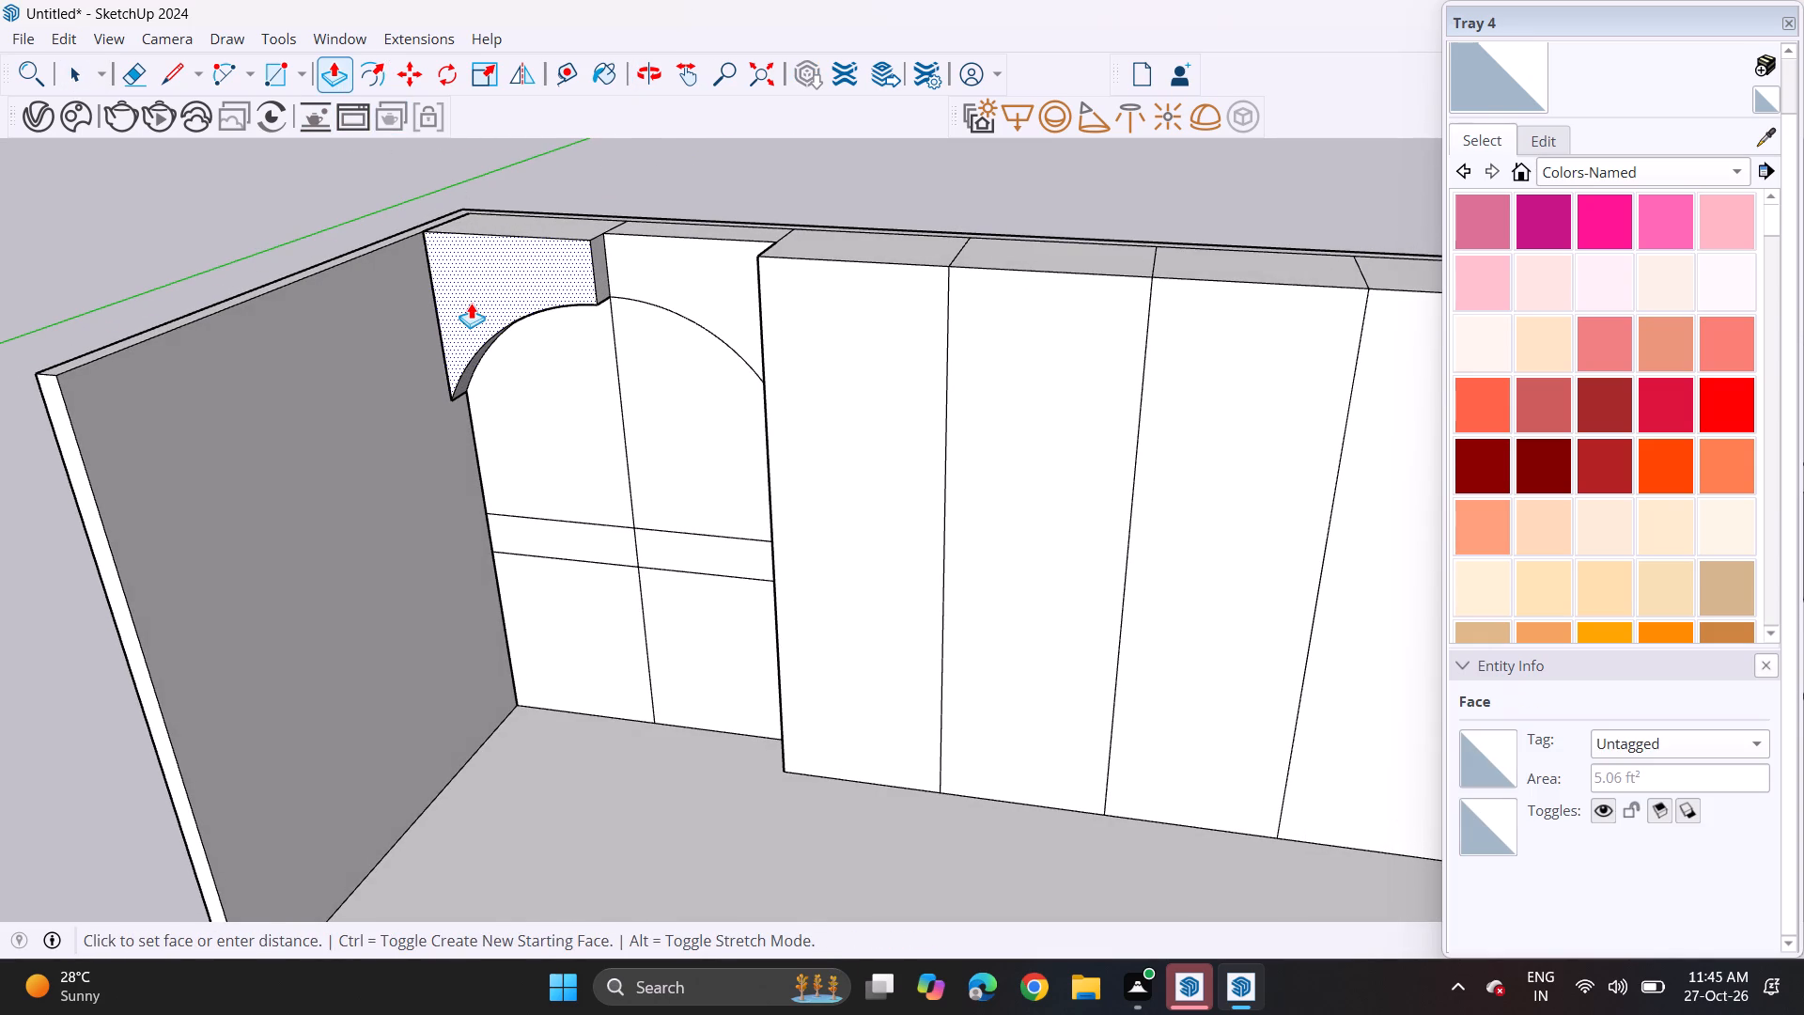
click(469, 306)
double_click(644, 297)
Push both arched faces between the arch and the band back equally to recess the niche.
middle_drag(606, 385, 638, 270)
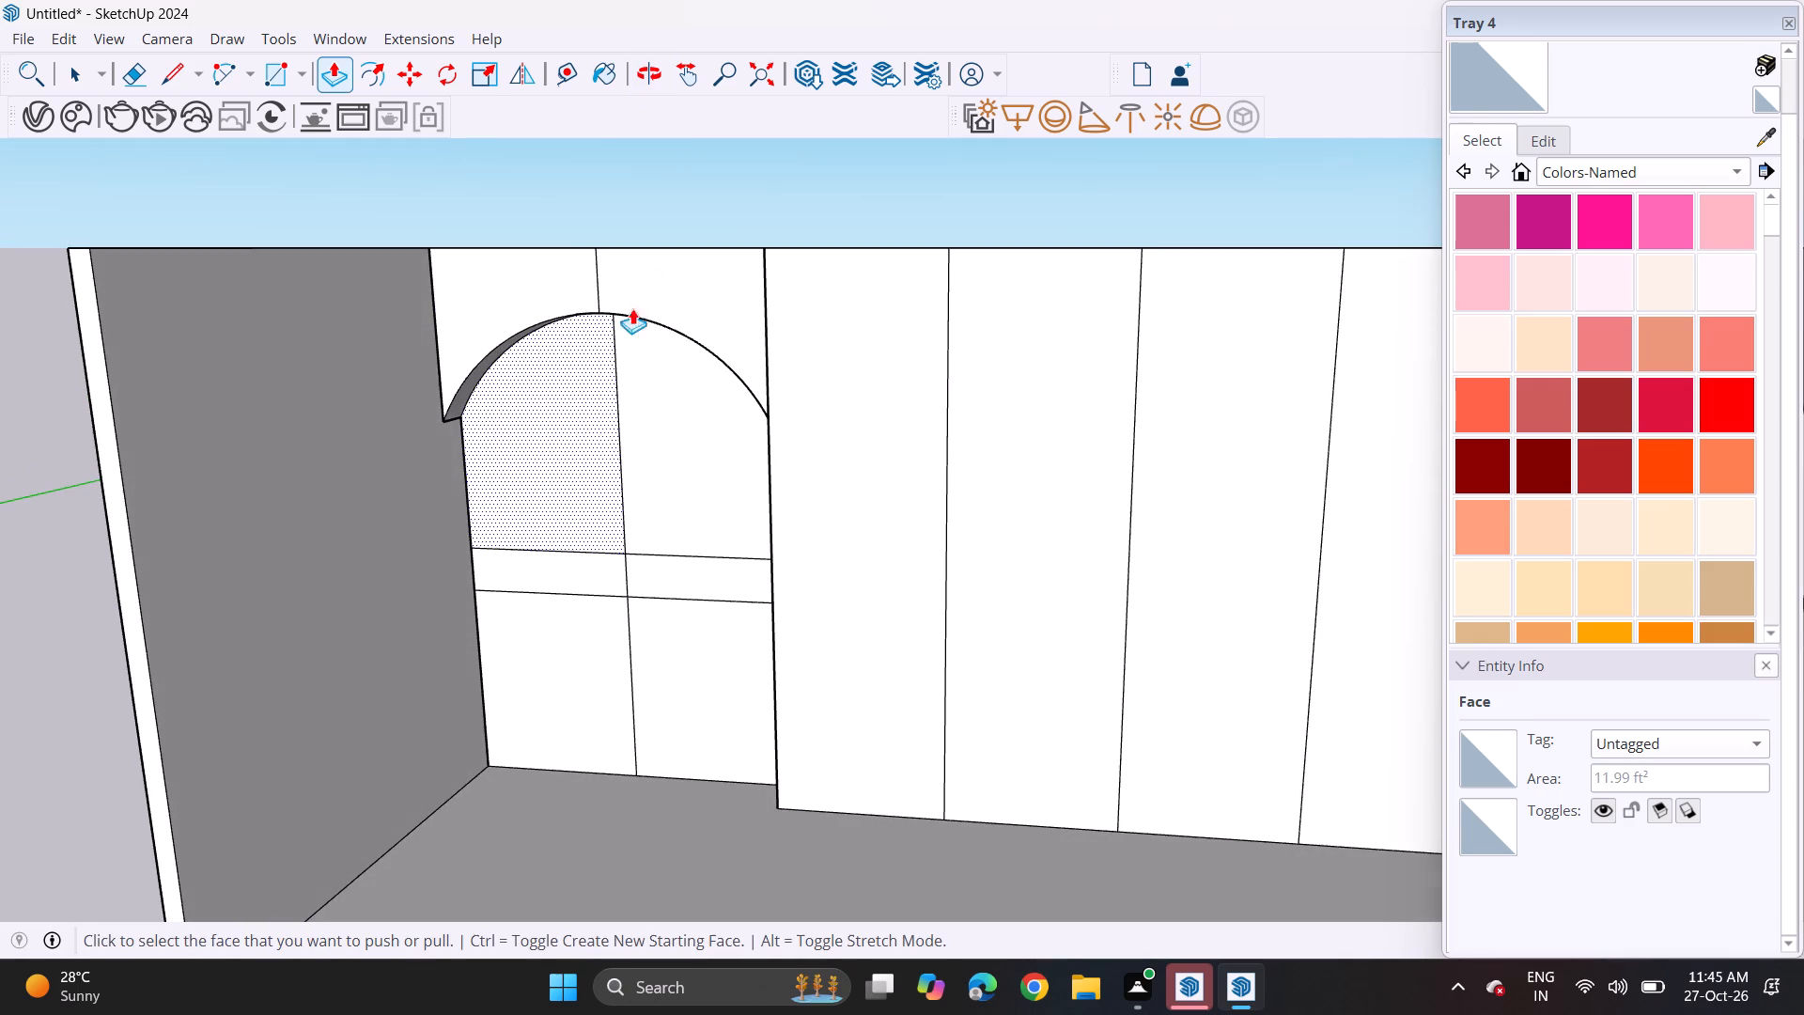
click(552, 499)
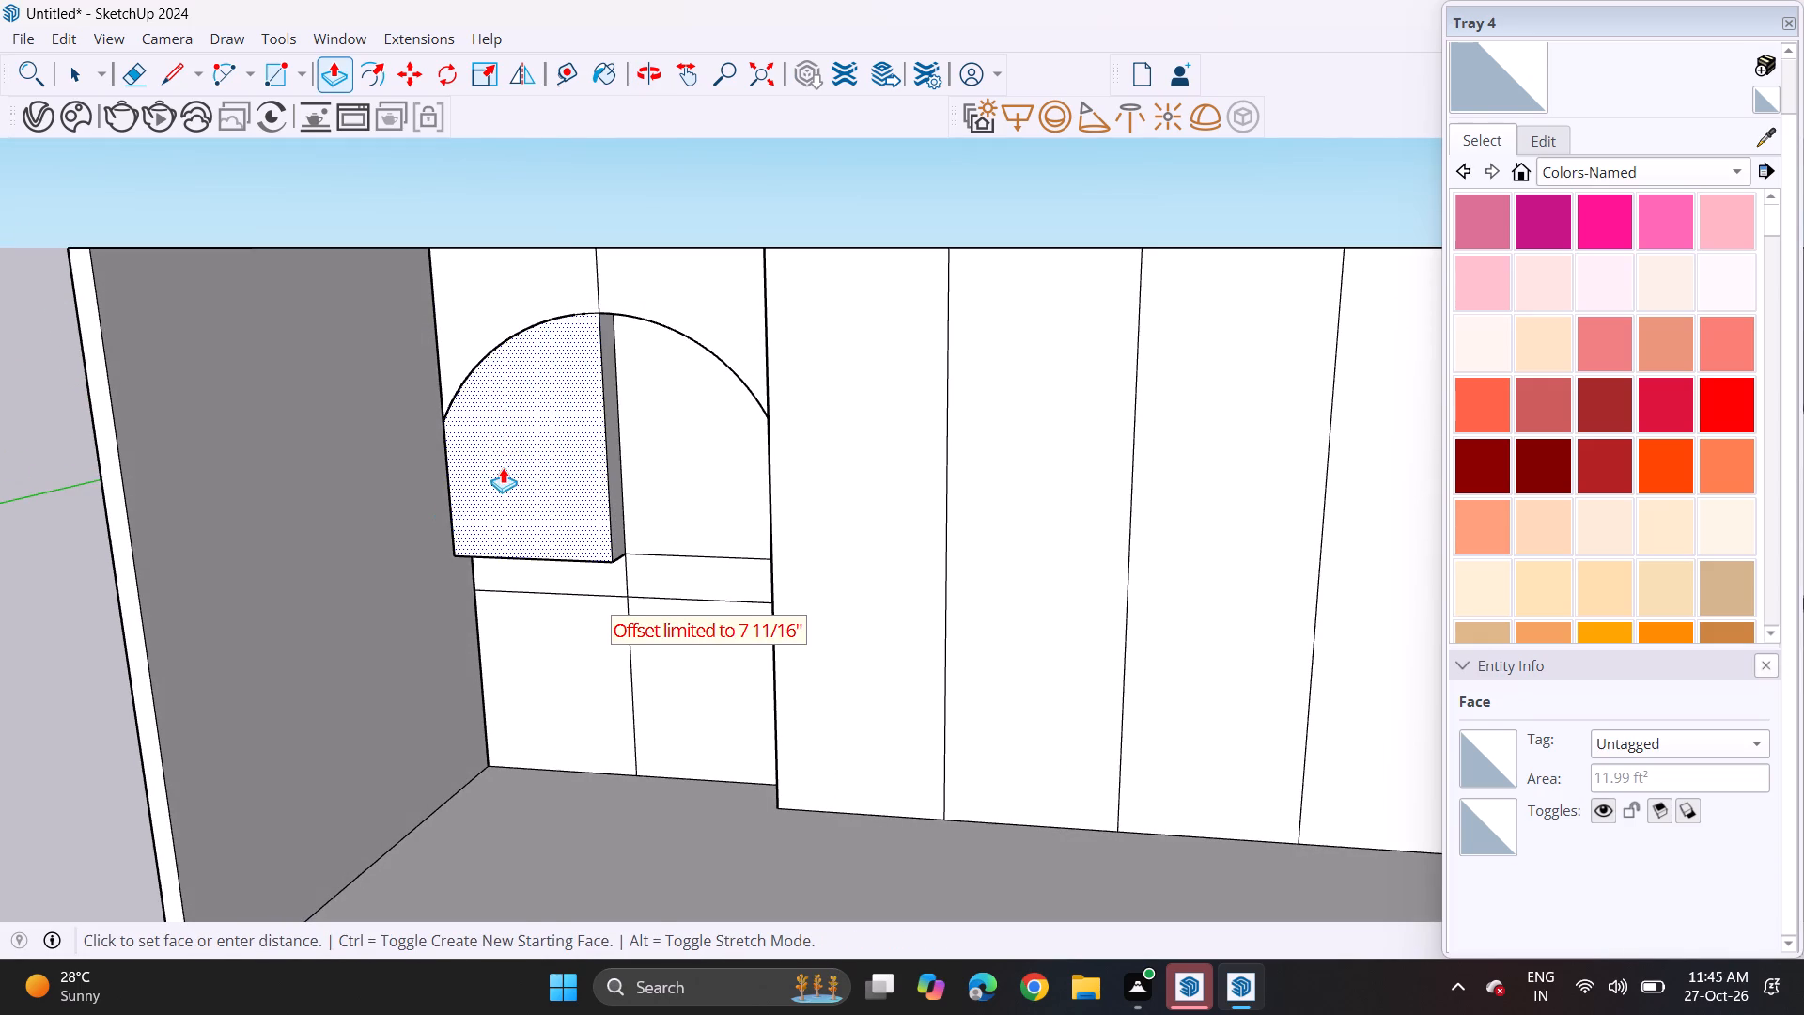
click(562, 474)
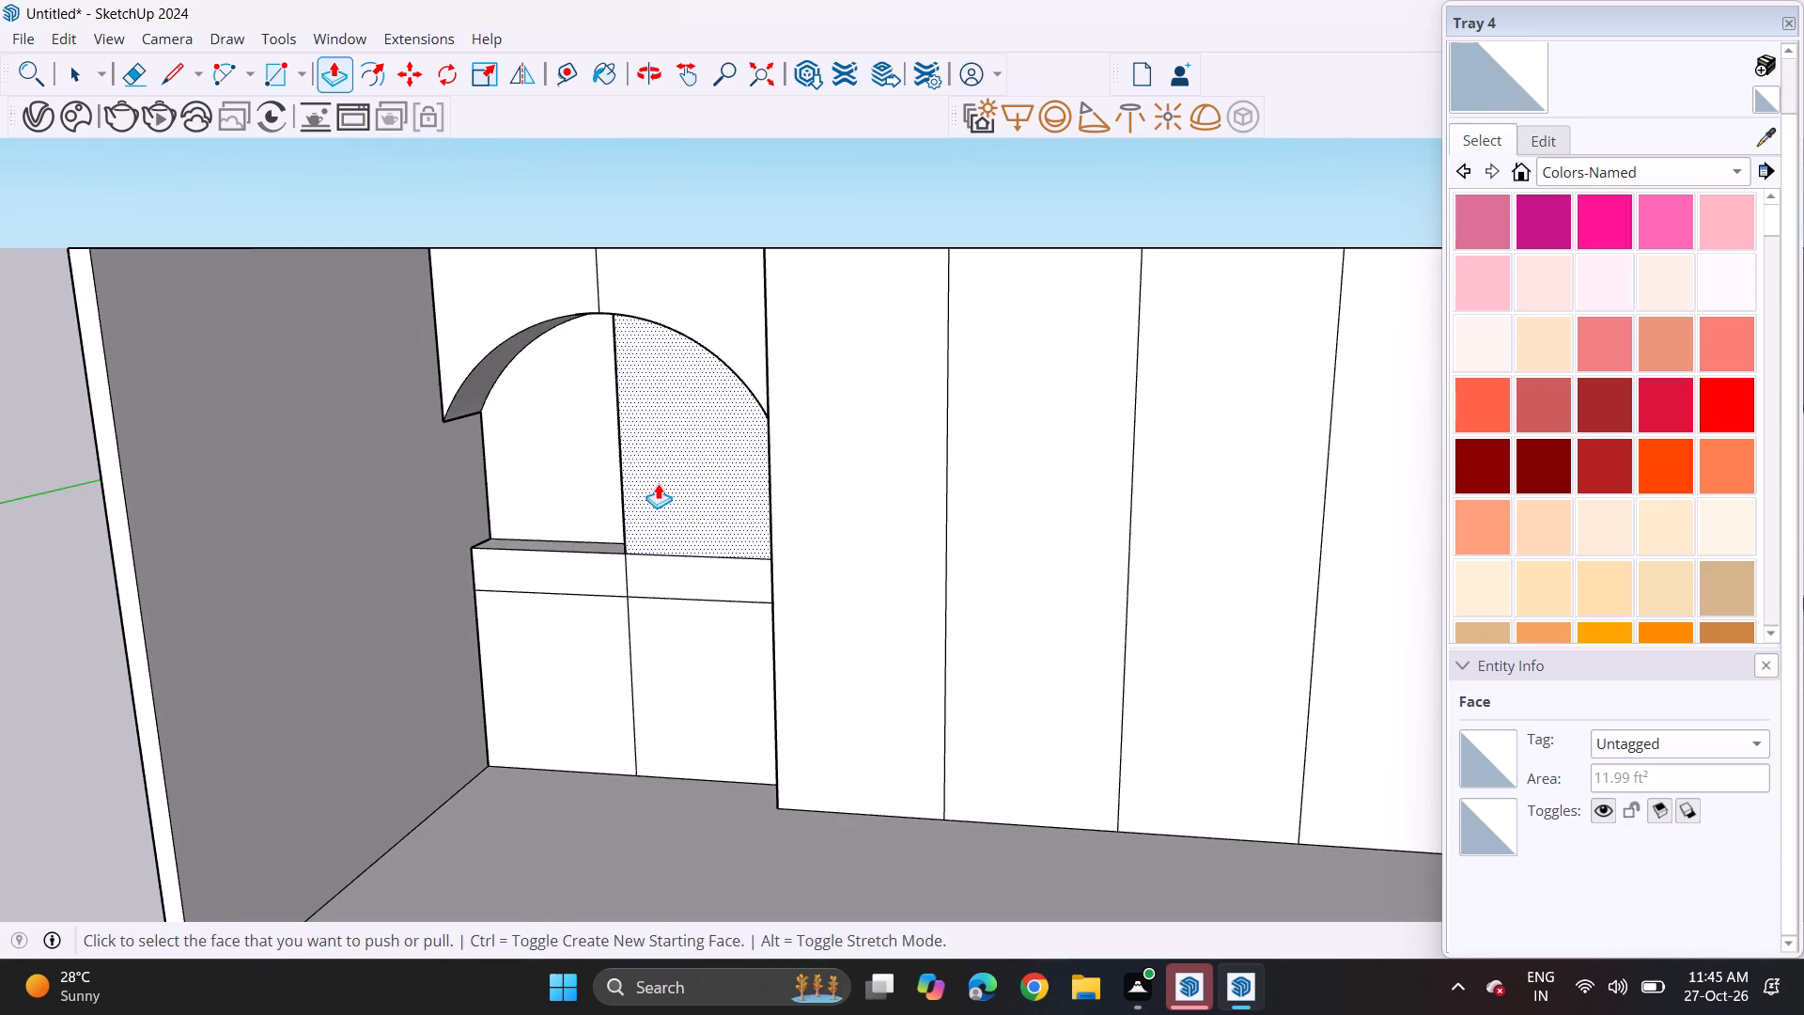
double_click(659, 483)
Pull both halves of the band below the niche forward, level with the front of the adjacent deep panel.
middle_drag(645, 551, 594, 599)
click(598, 565)
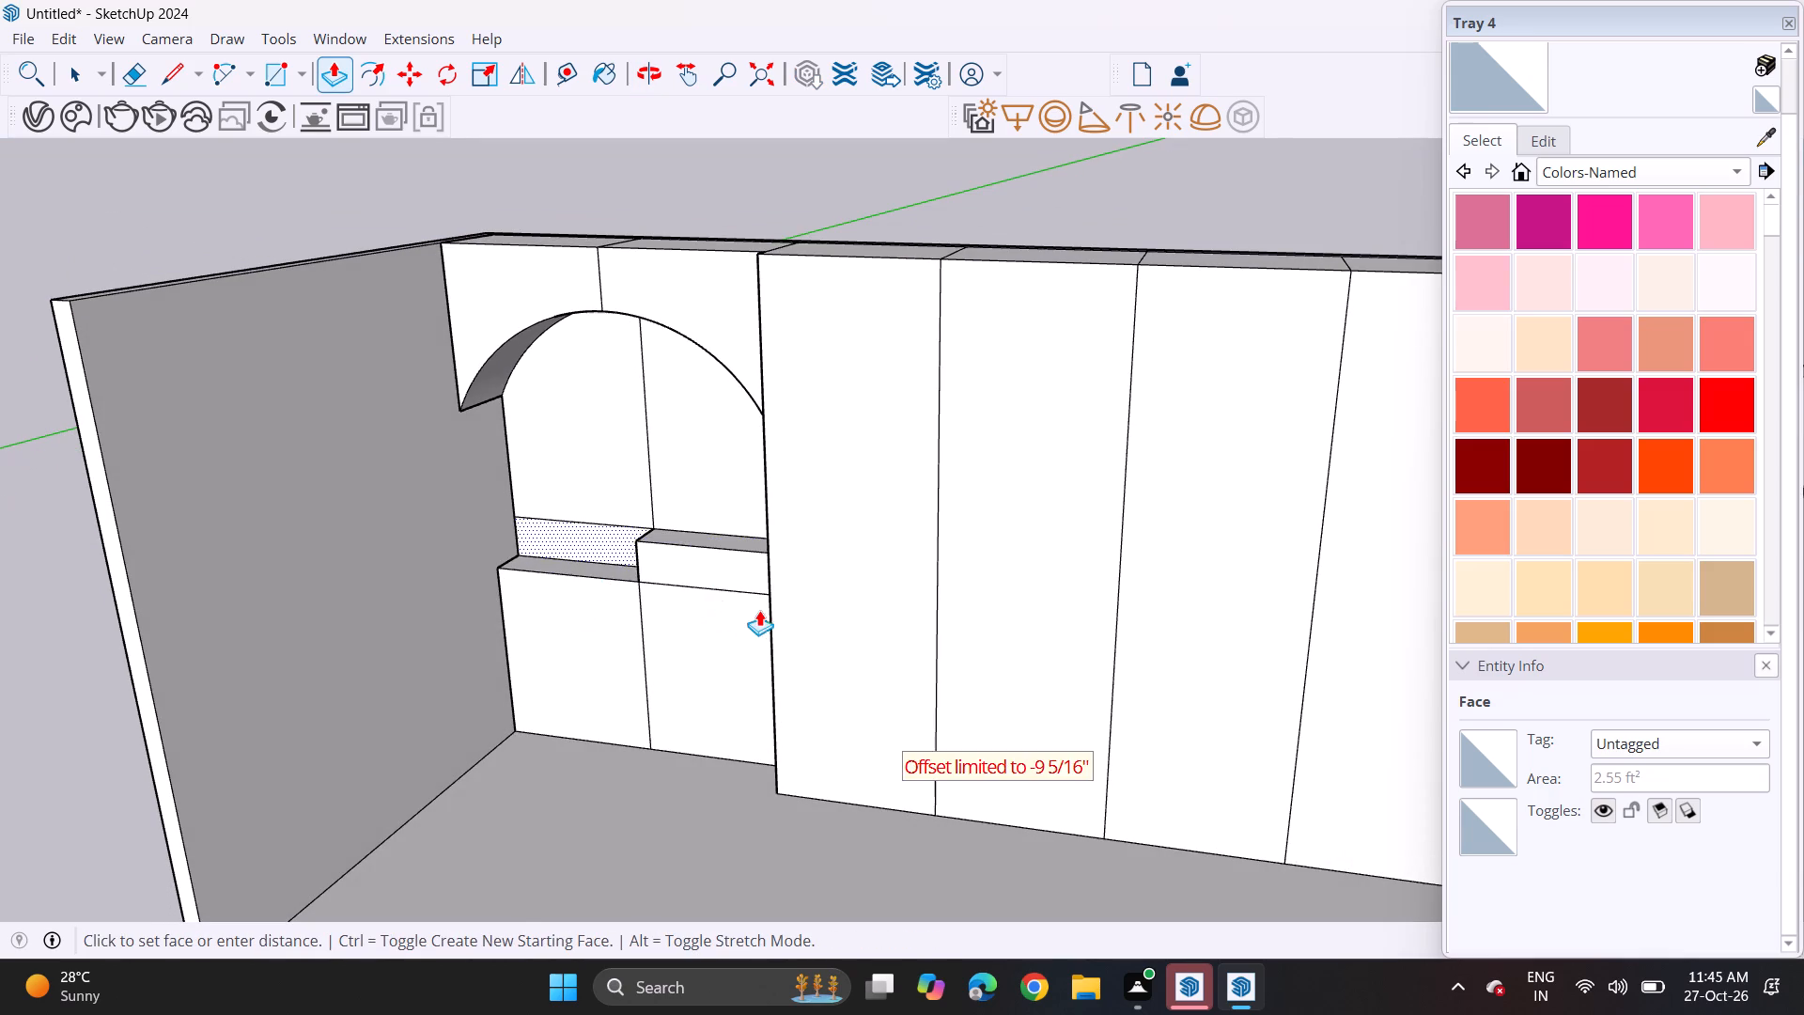
click(782, 612)
double_click(721, 583)
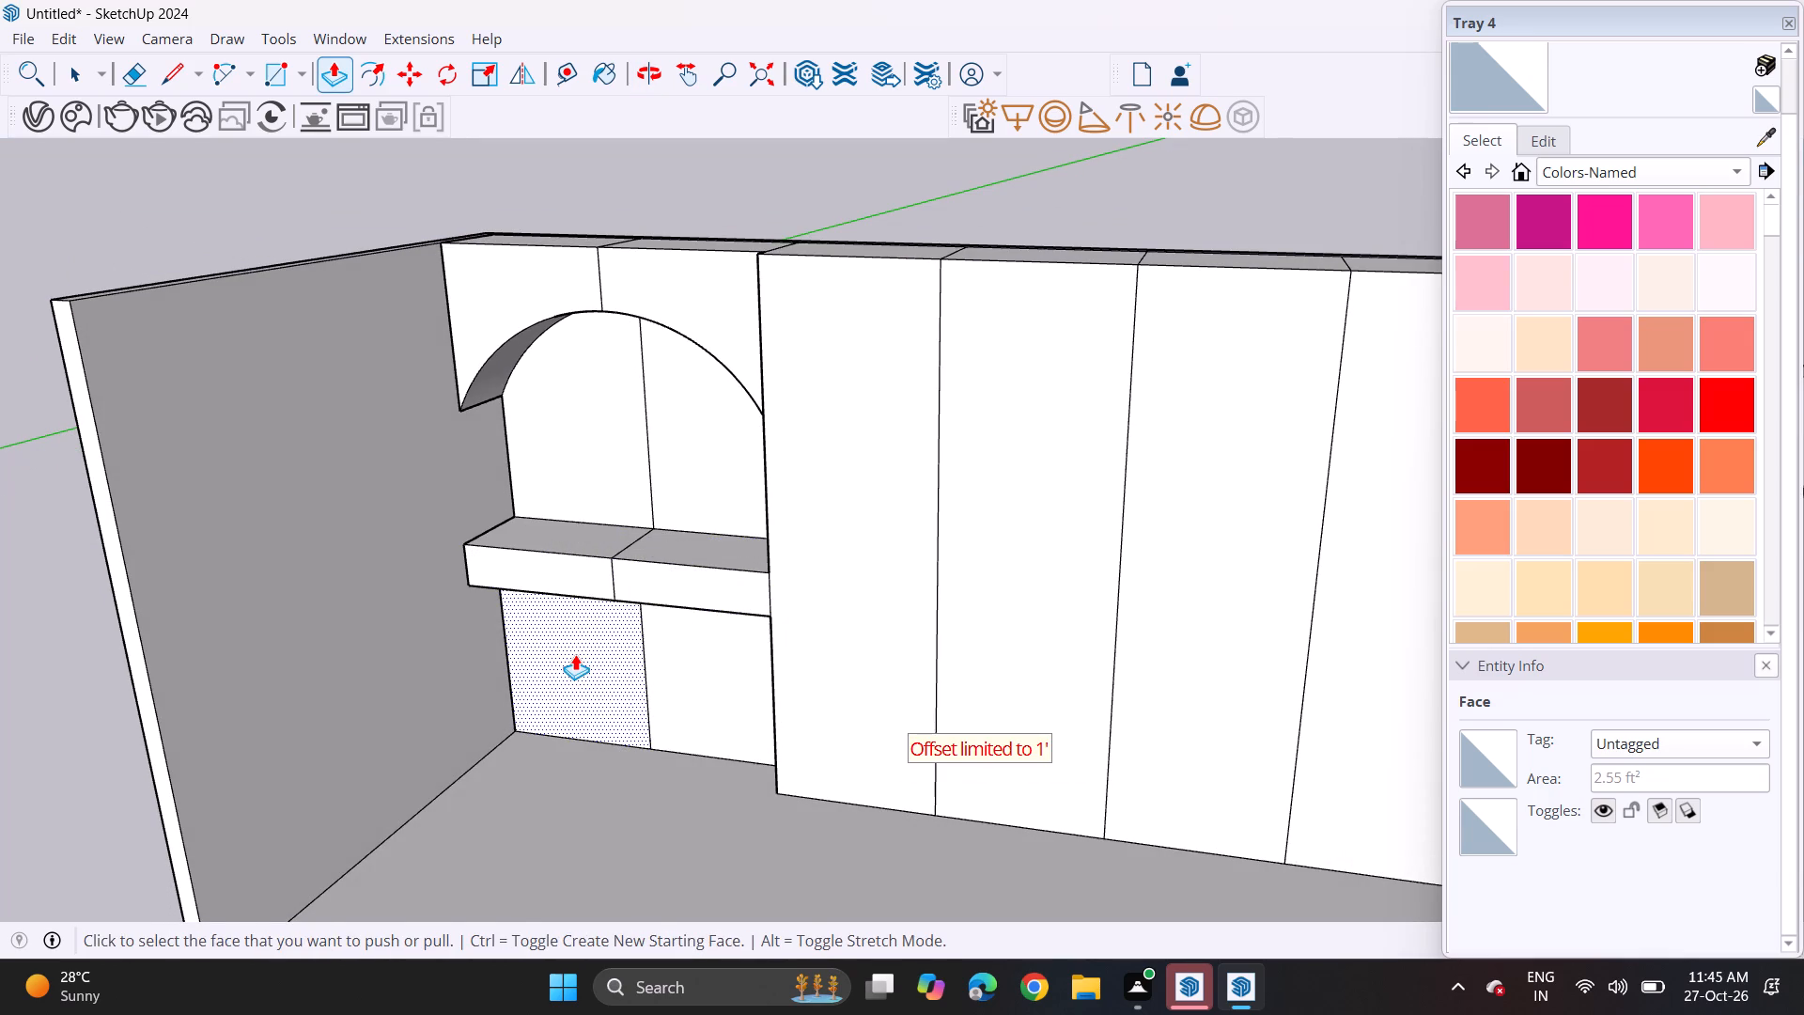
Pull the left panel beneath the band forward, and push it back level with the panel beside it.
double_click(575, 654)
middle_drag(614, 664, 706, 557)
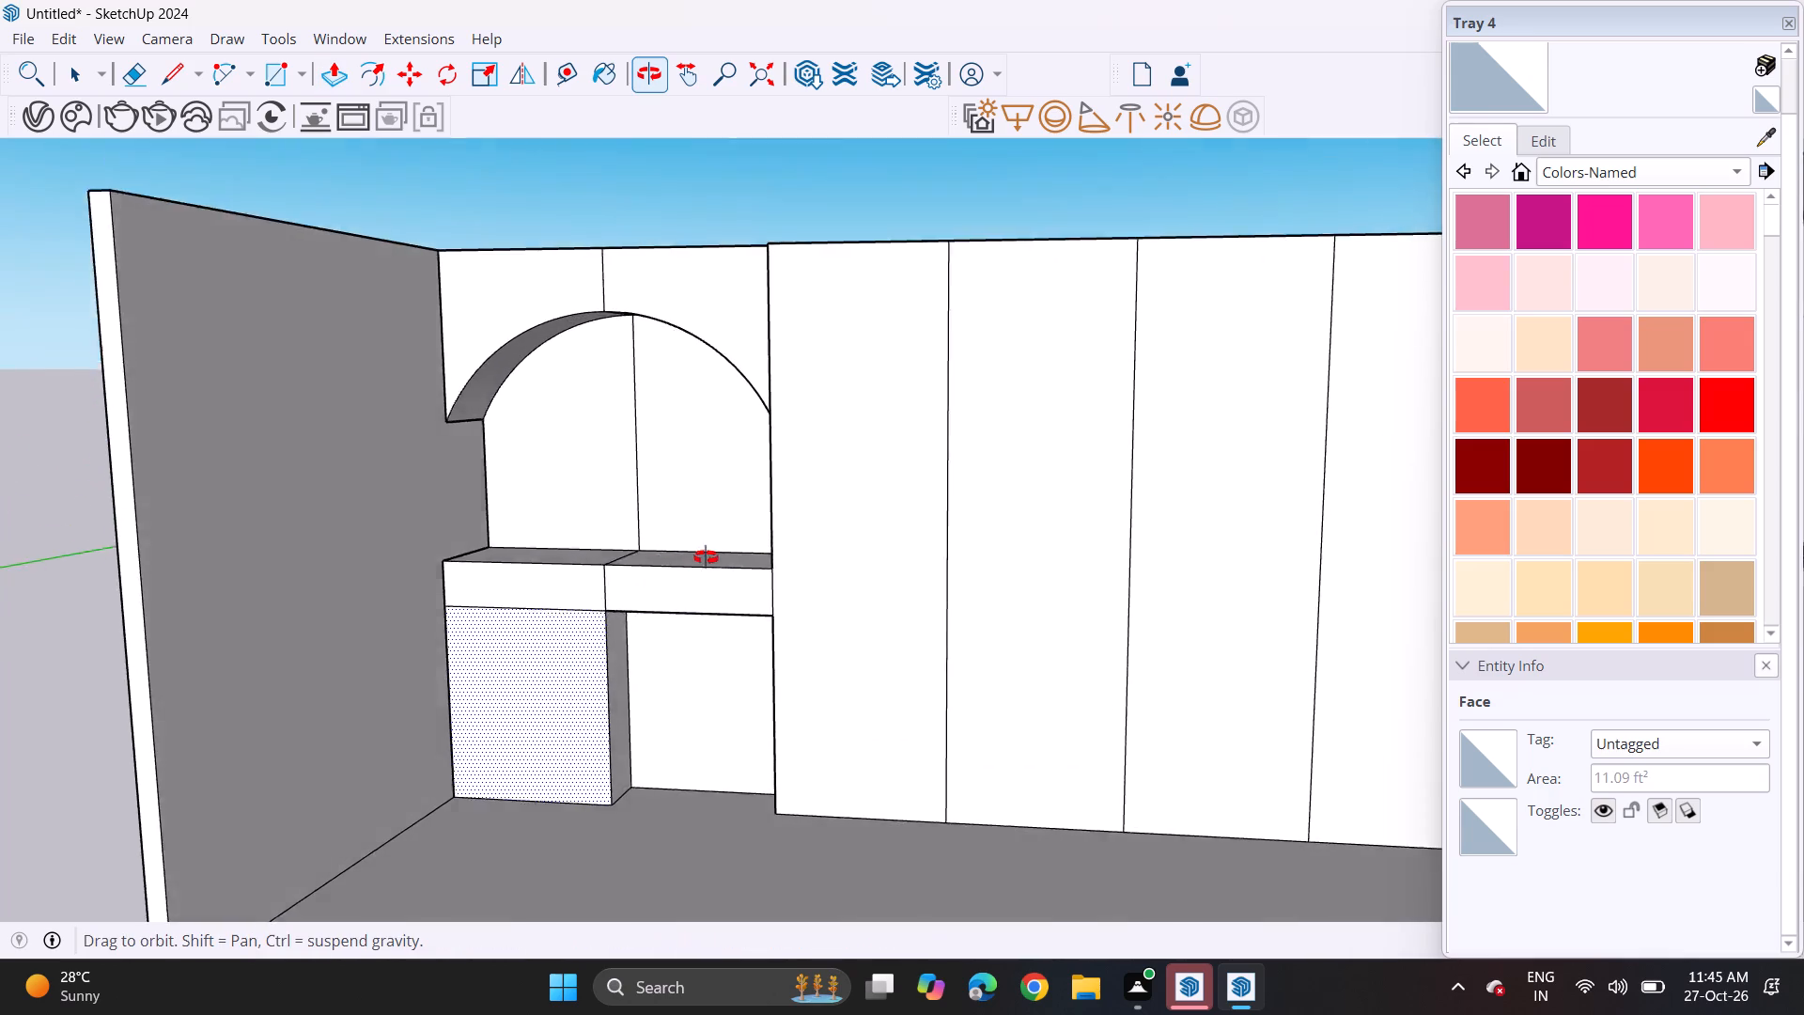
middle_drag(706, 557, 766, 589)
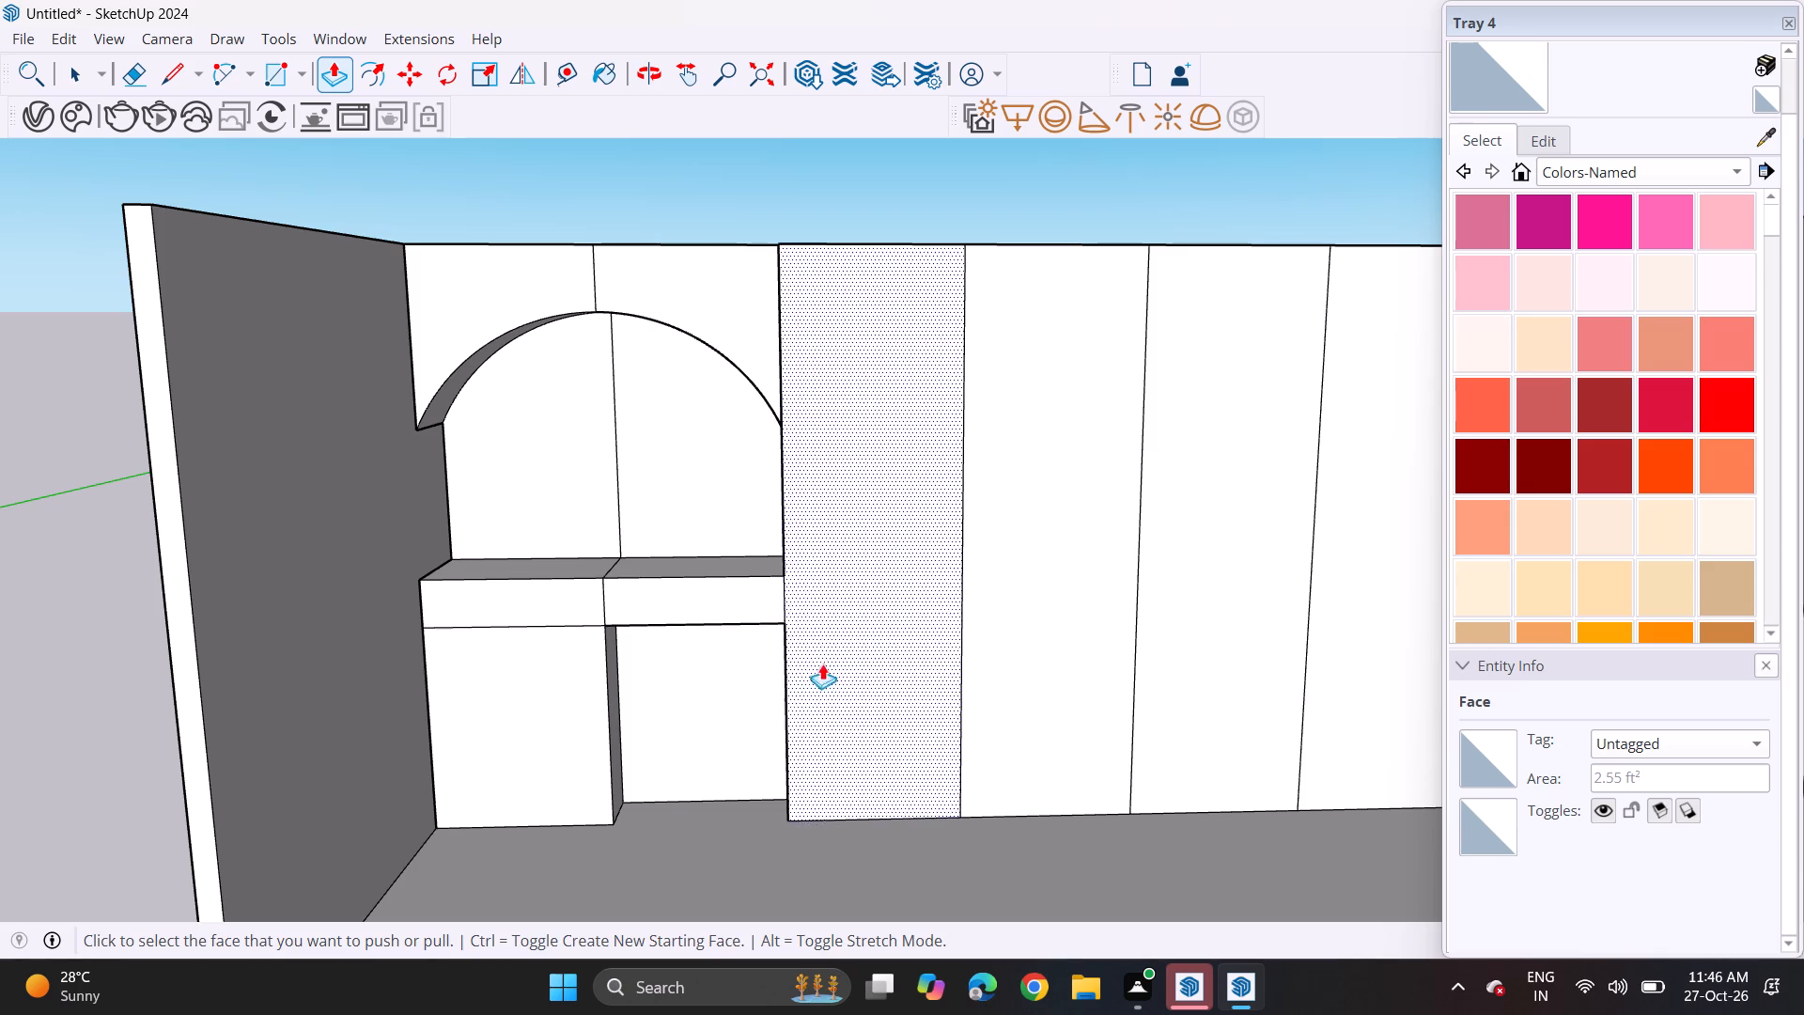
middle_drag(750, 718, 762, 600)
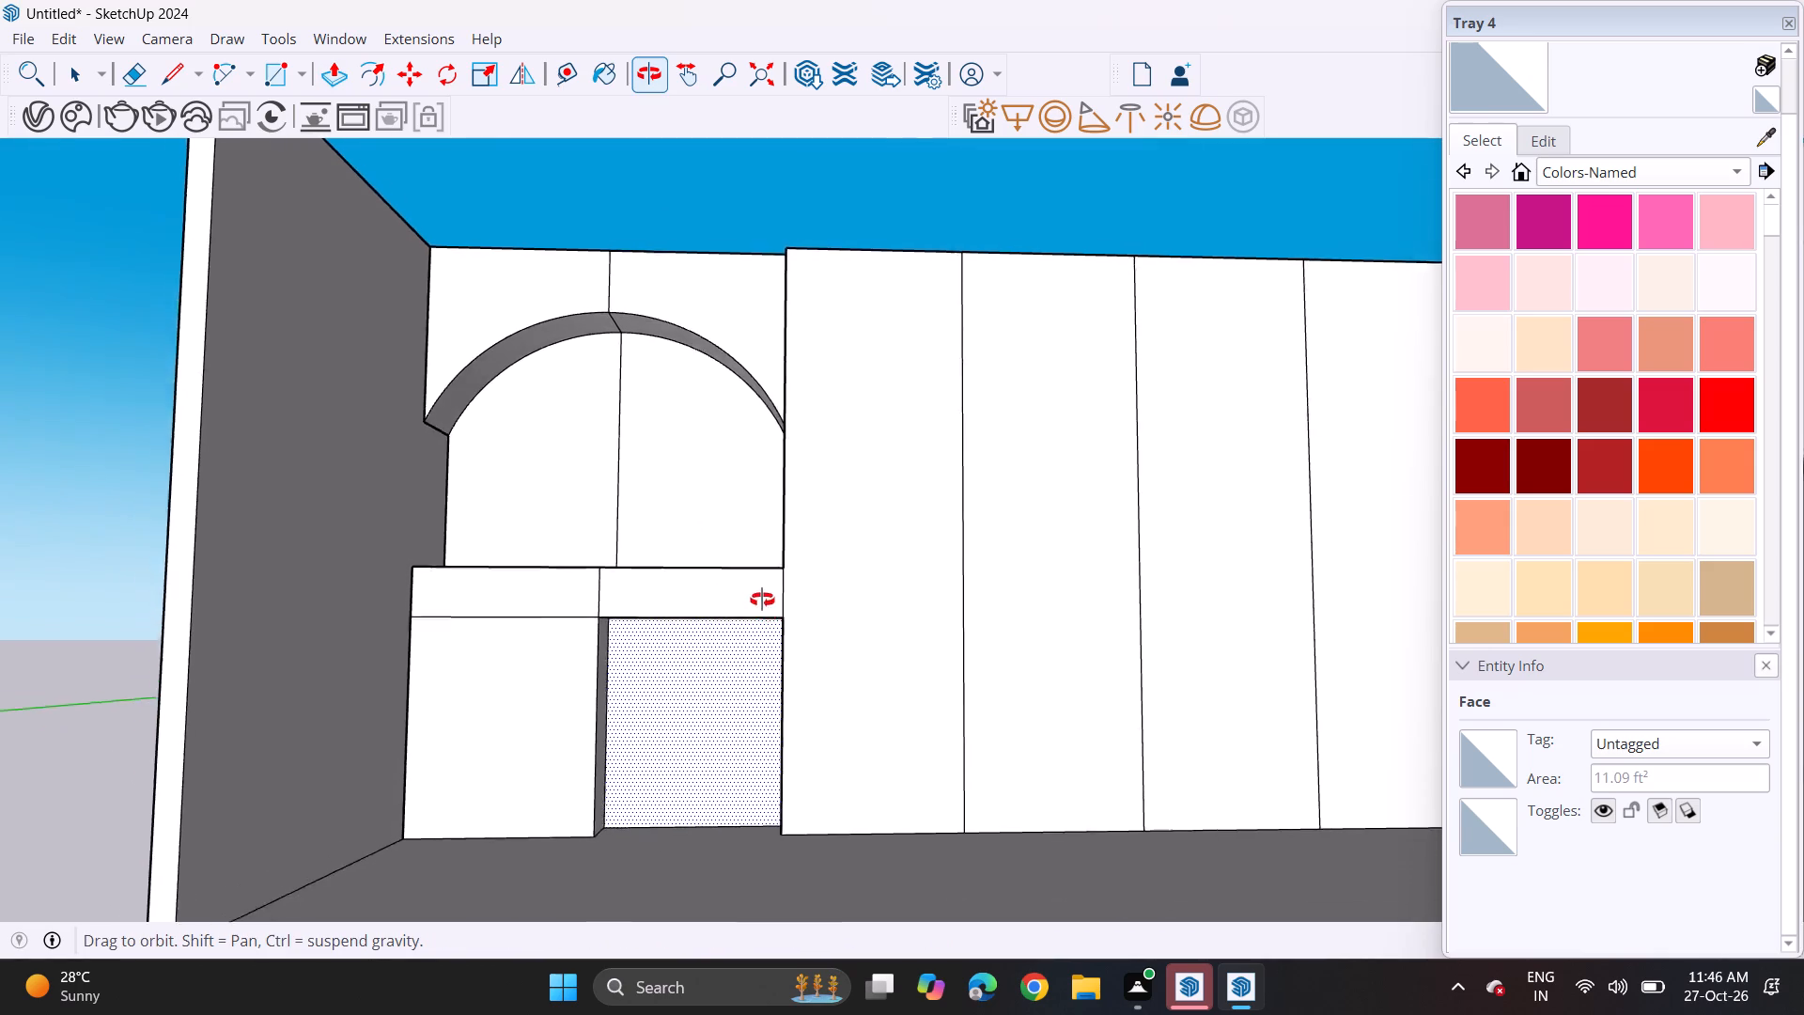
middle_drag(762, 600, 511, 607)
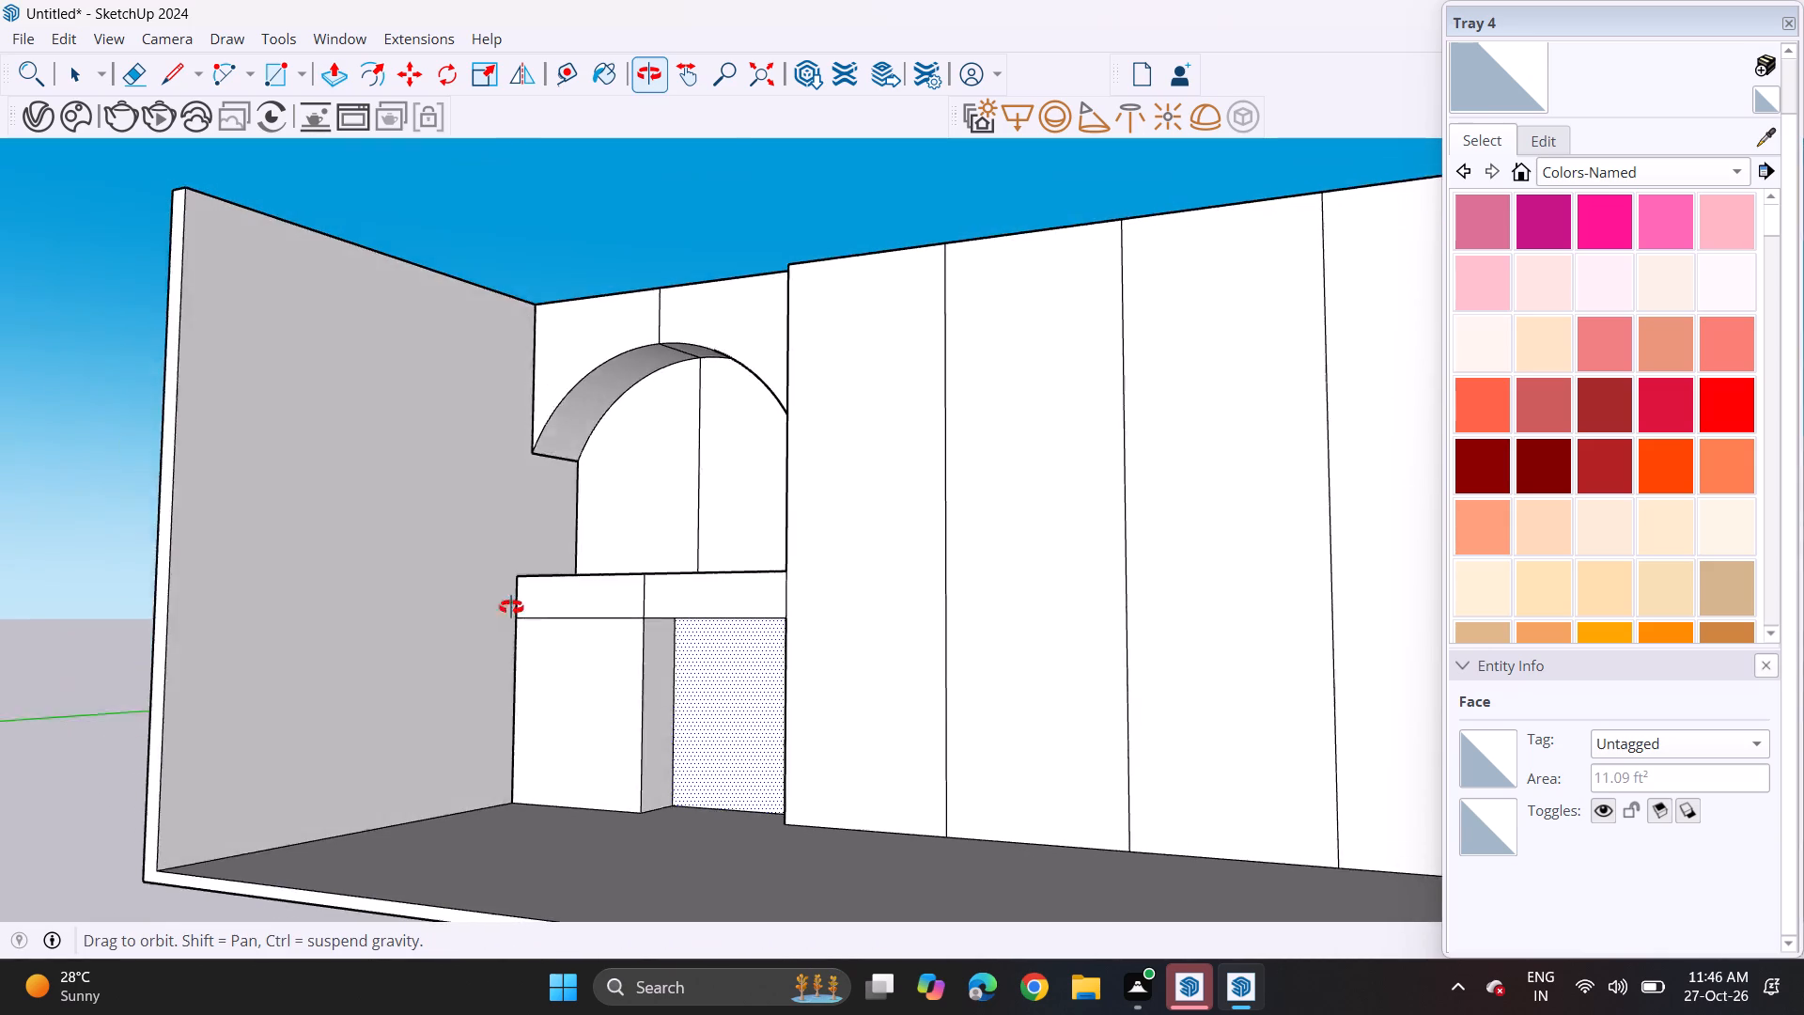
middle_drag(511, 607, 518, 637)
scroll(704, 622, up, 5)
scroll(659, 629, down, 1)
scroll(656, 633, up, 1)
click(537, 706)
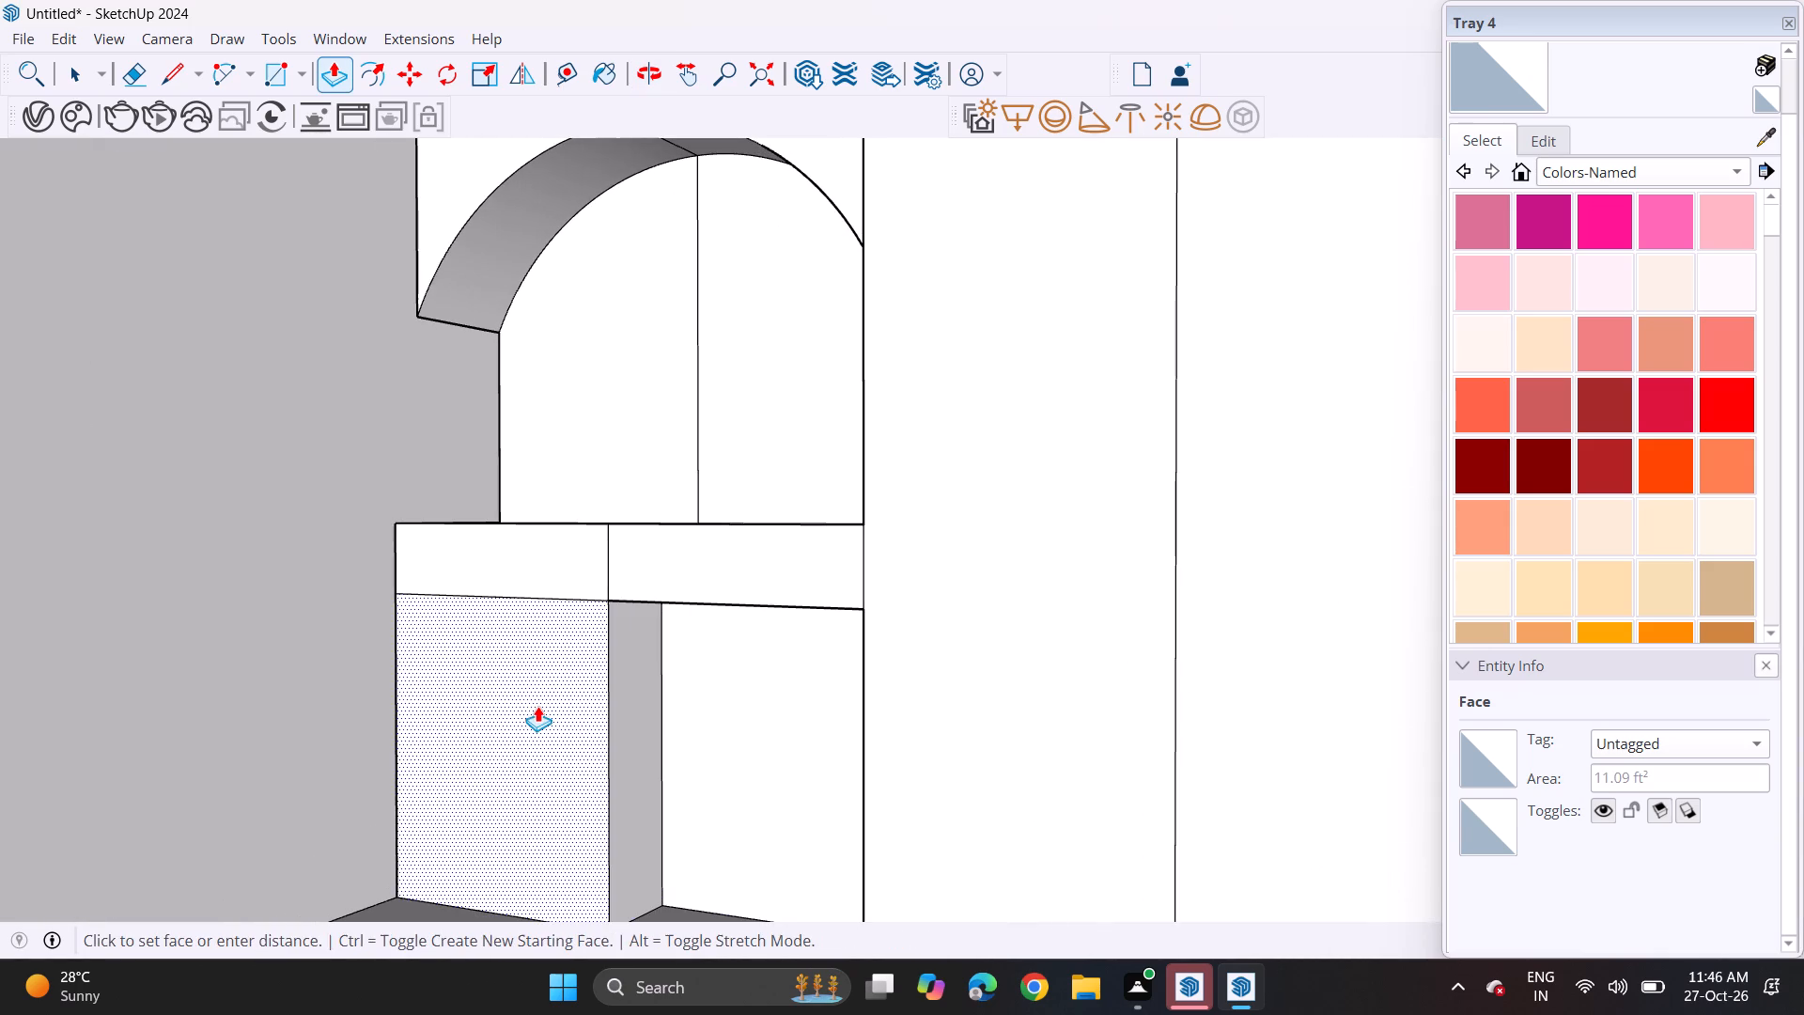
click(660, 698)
Shift the band downward by extending the undersides of both halves down and pushing their top faces down.
middle_drag(589, 605, 586, 441)
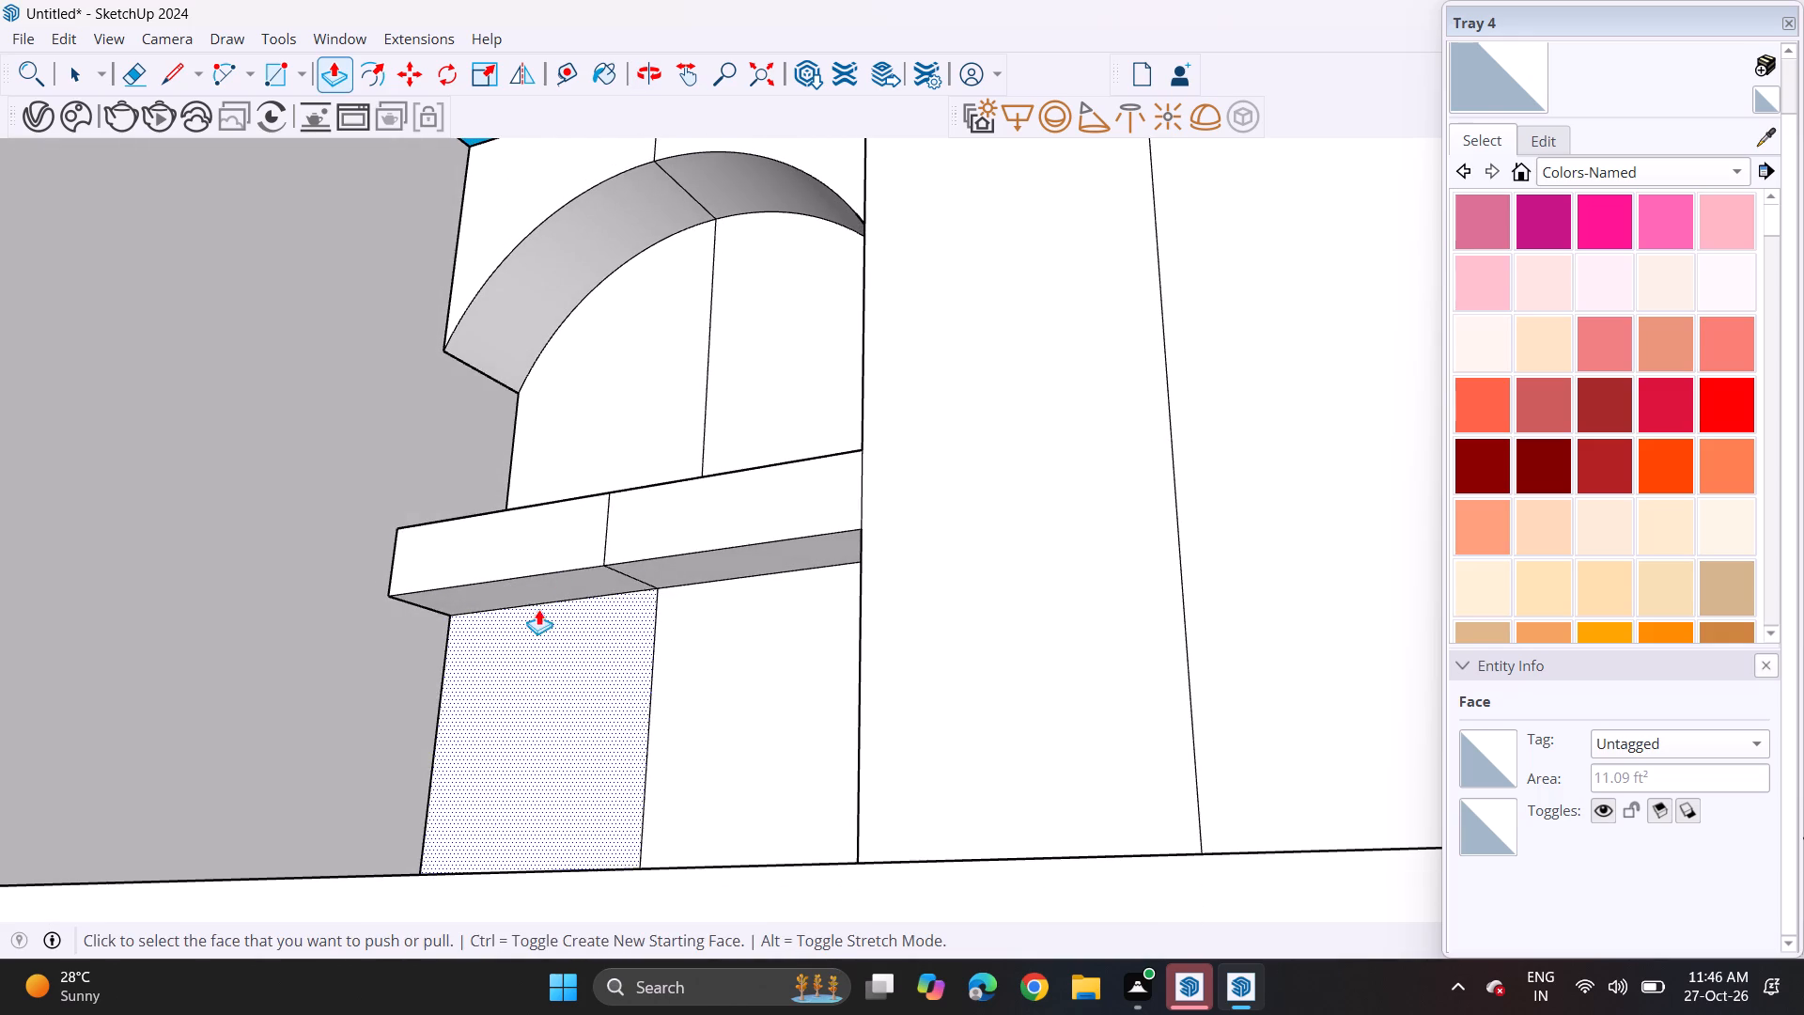
click(535, 581)
click(529, 636)
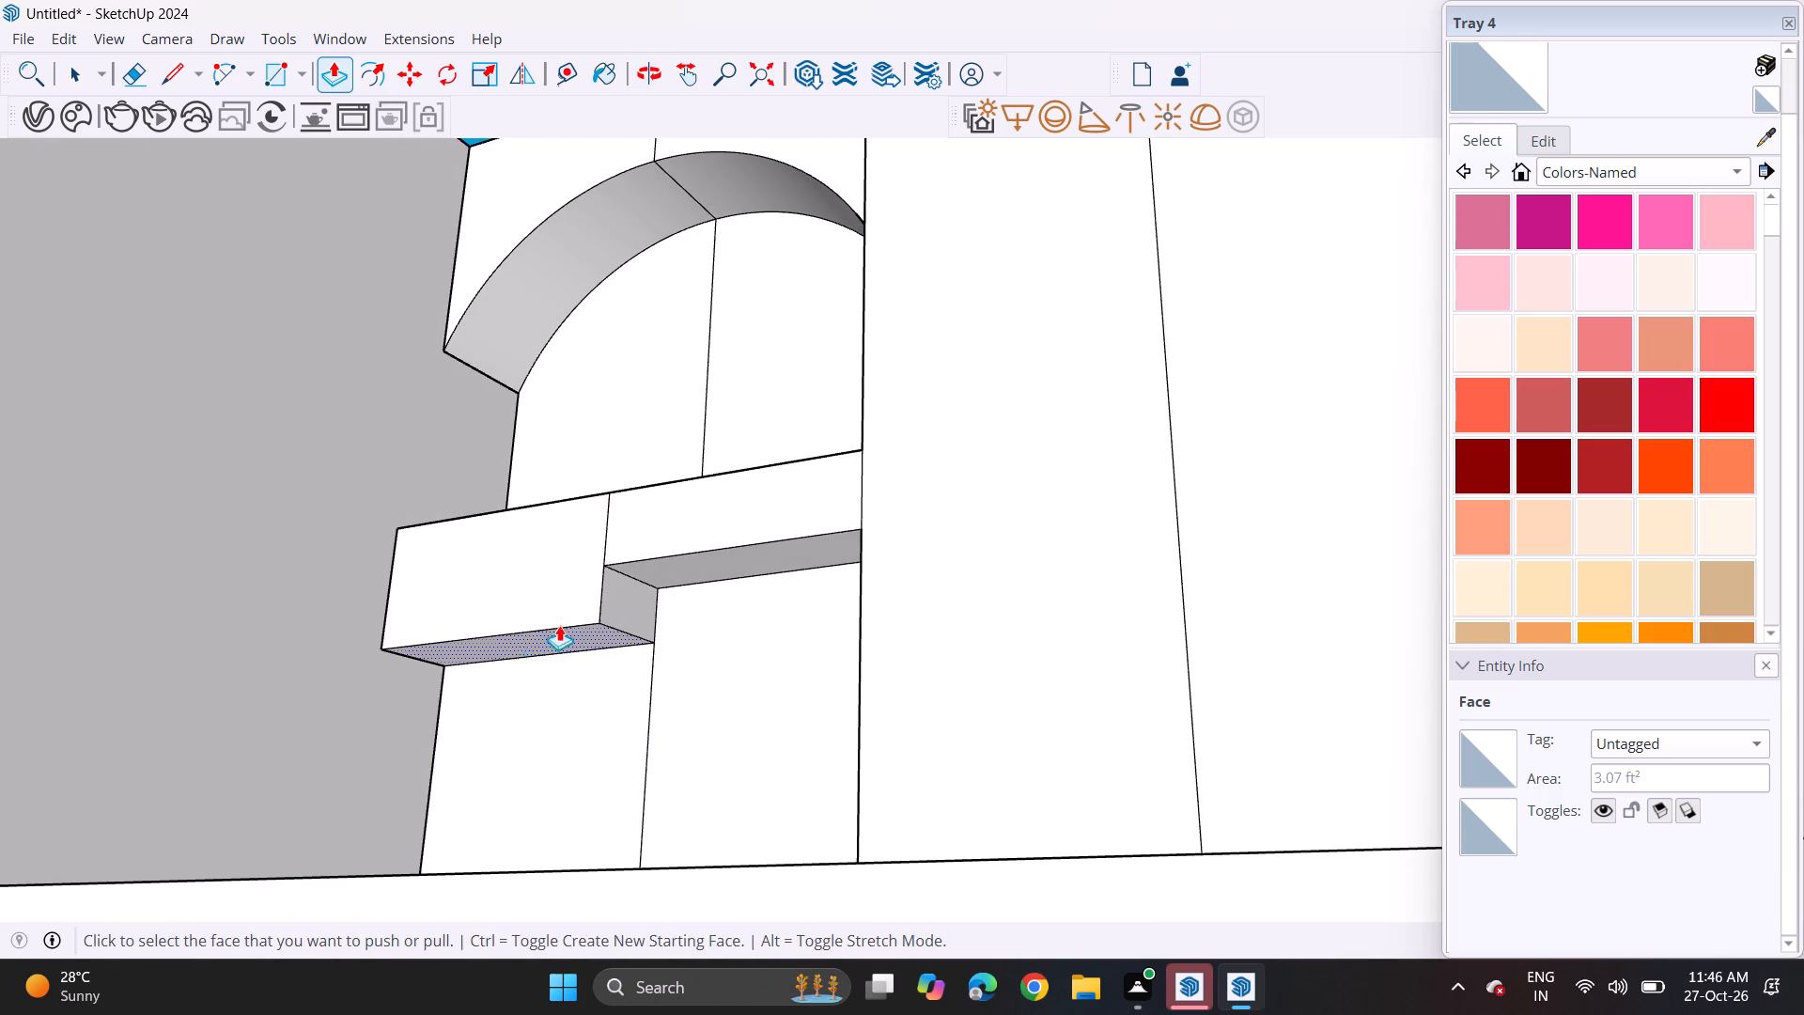
double_click(686, 574)
middle_drag(668, 448, 643, 773)
click(583, 570)
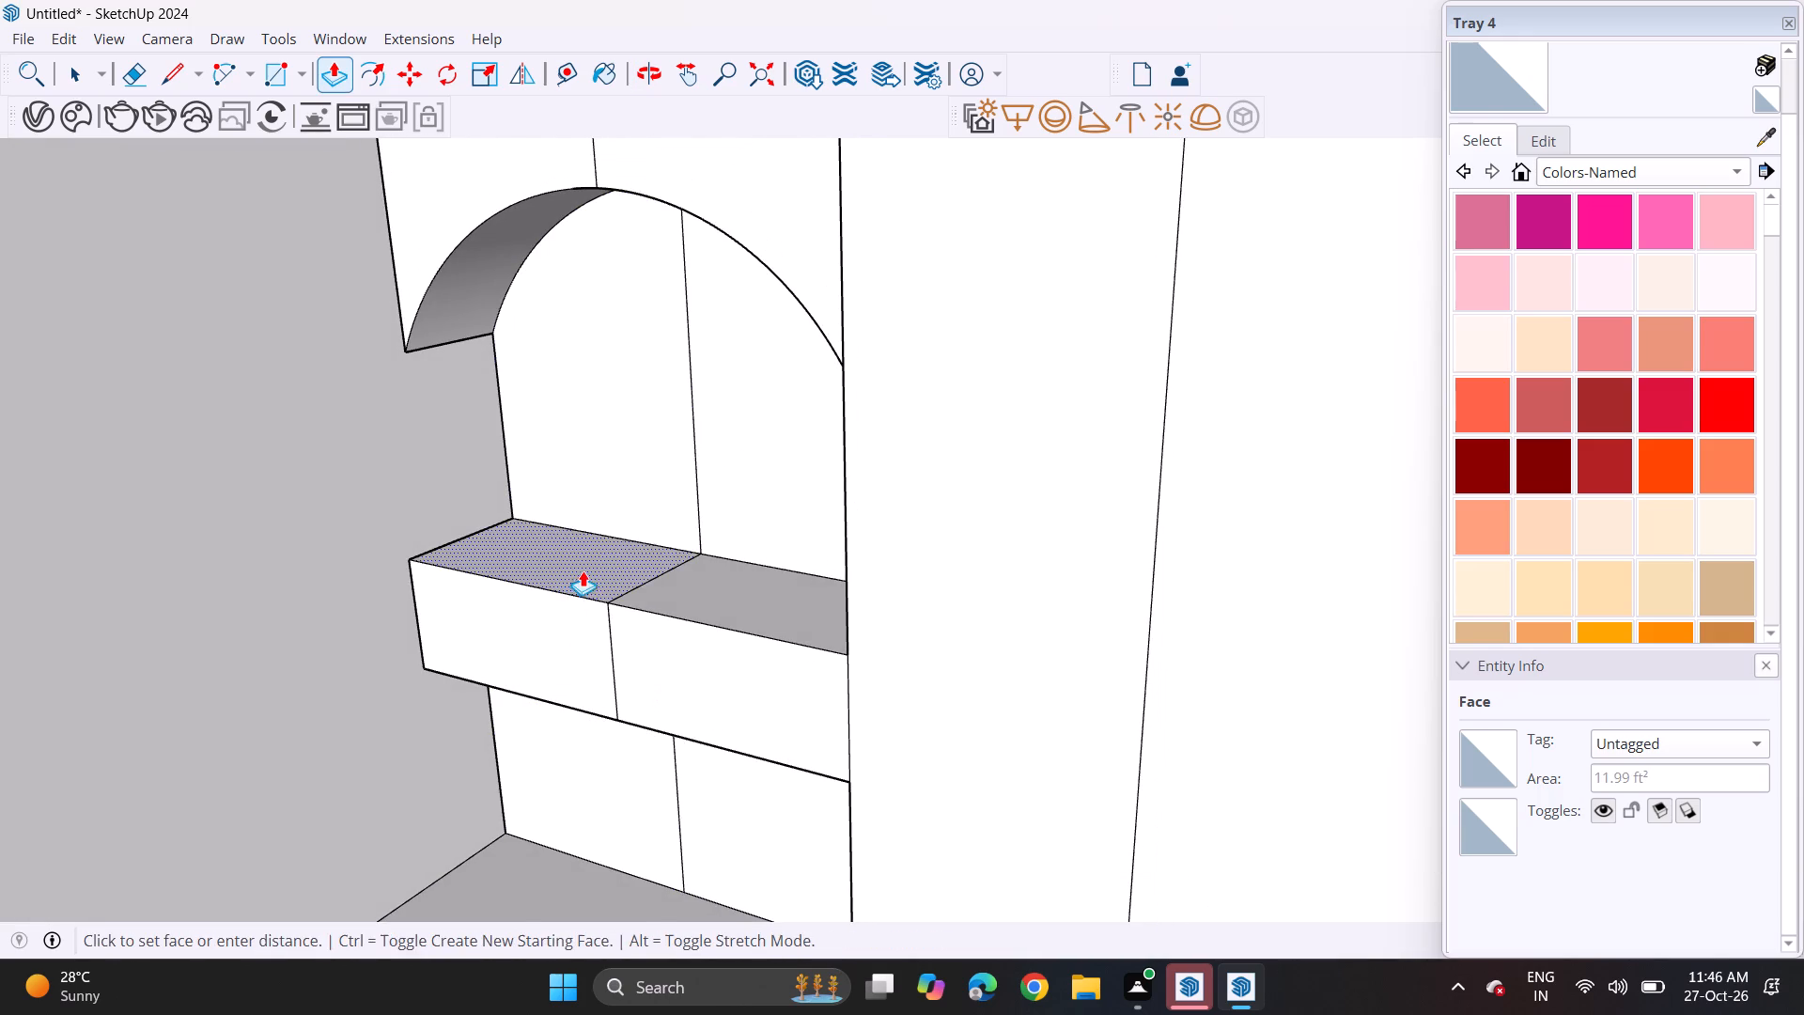
click(579, 610)
double_click(648, 590)
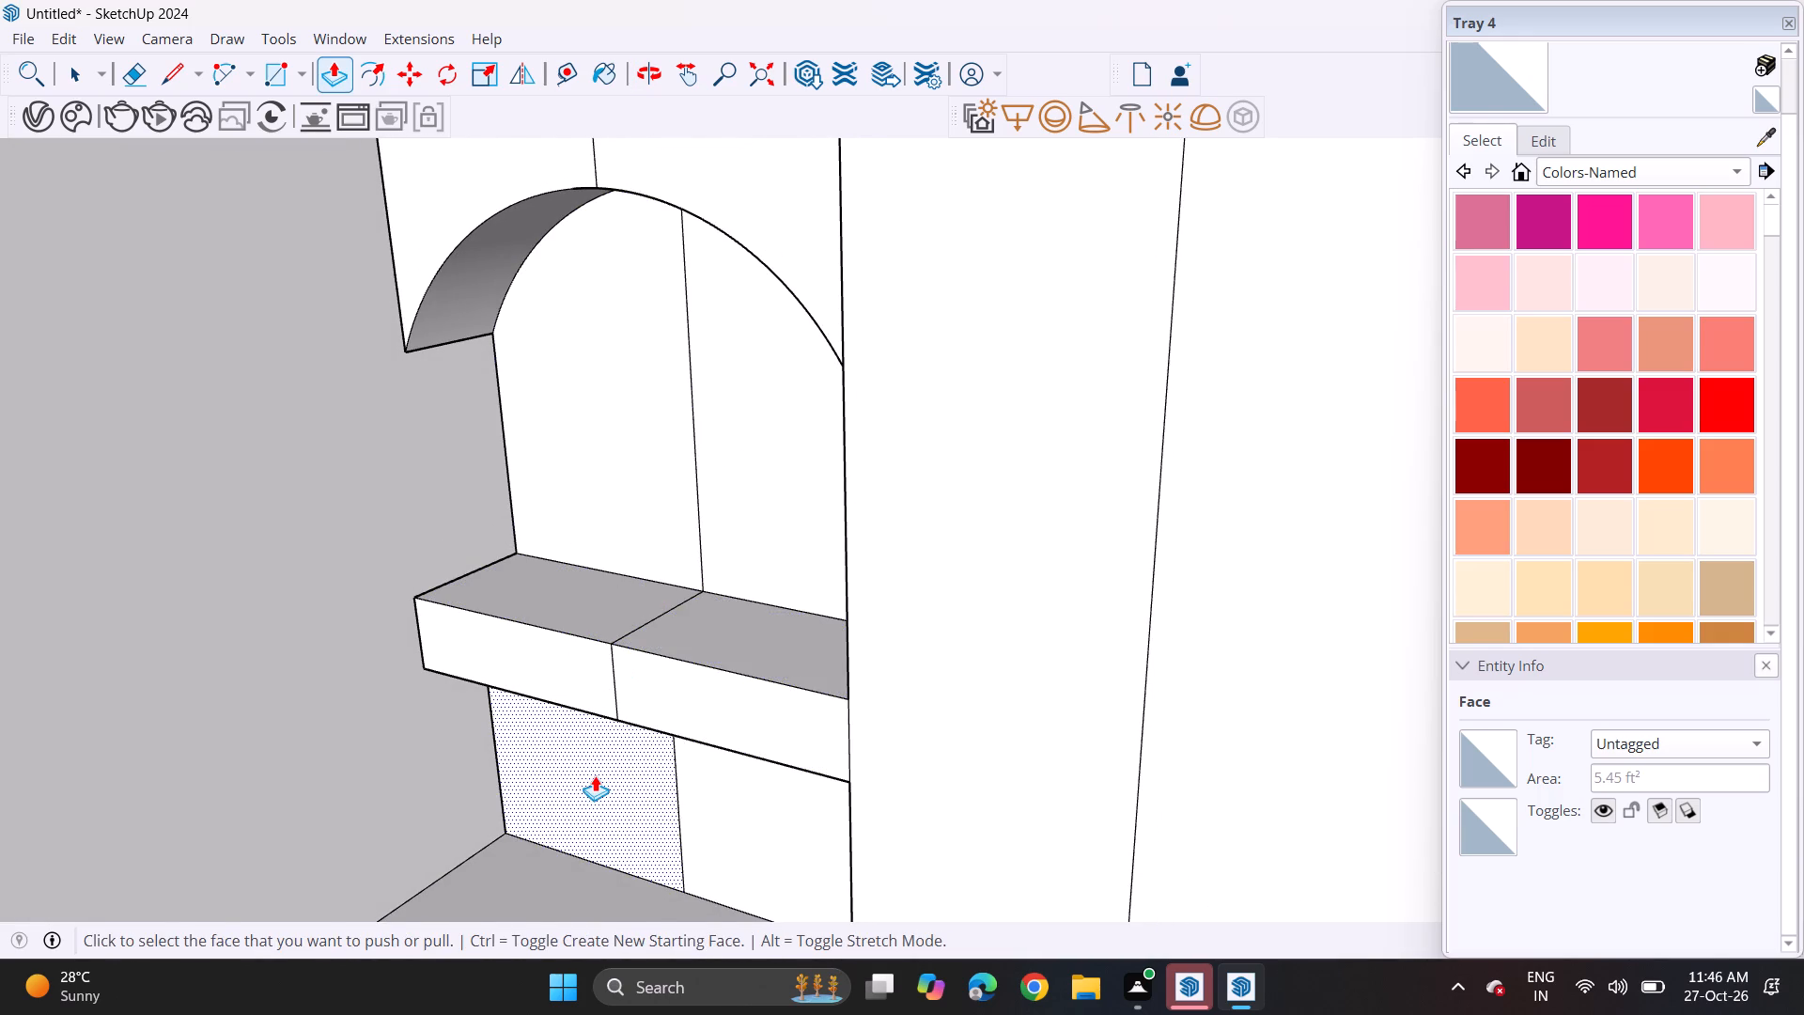
Pull the left panel beneath the band forward until it is flush with the band's front face.
click(595, 775)
click(515, 666)
Push the right panel beneath the band farther back to deepen the opening.
middle_drag(657, 665, 785, 603)
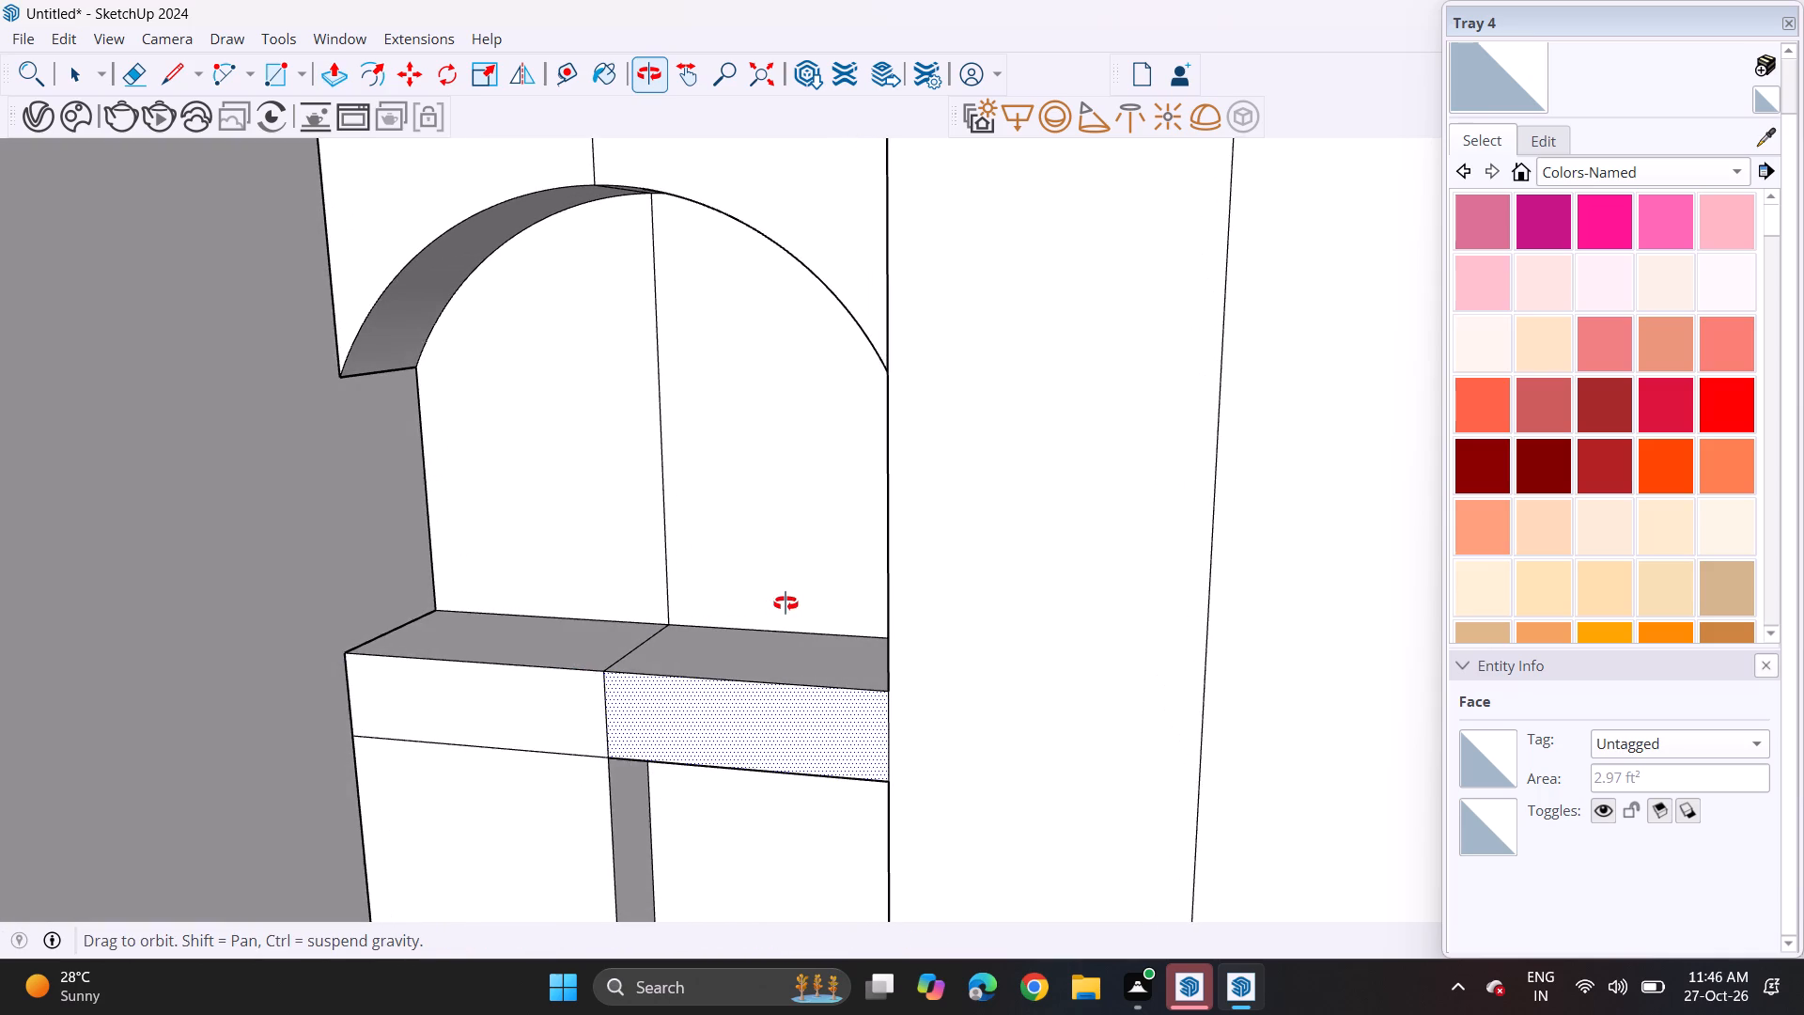
middle_drag(785, 603, 744, 565)
scroll(744, 576, up, 1)
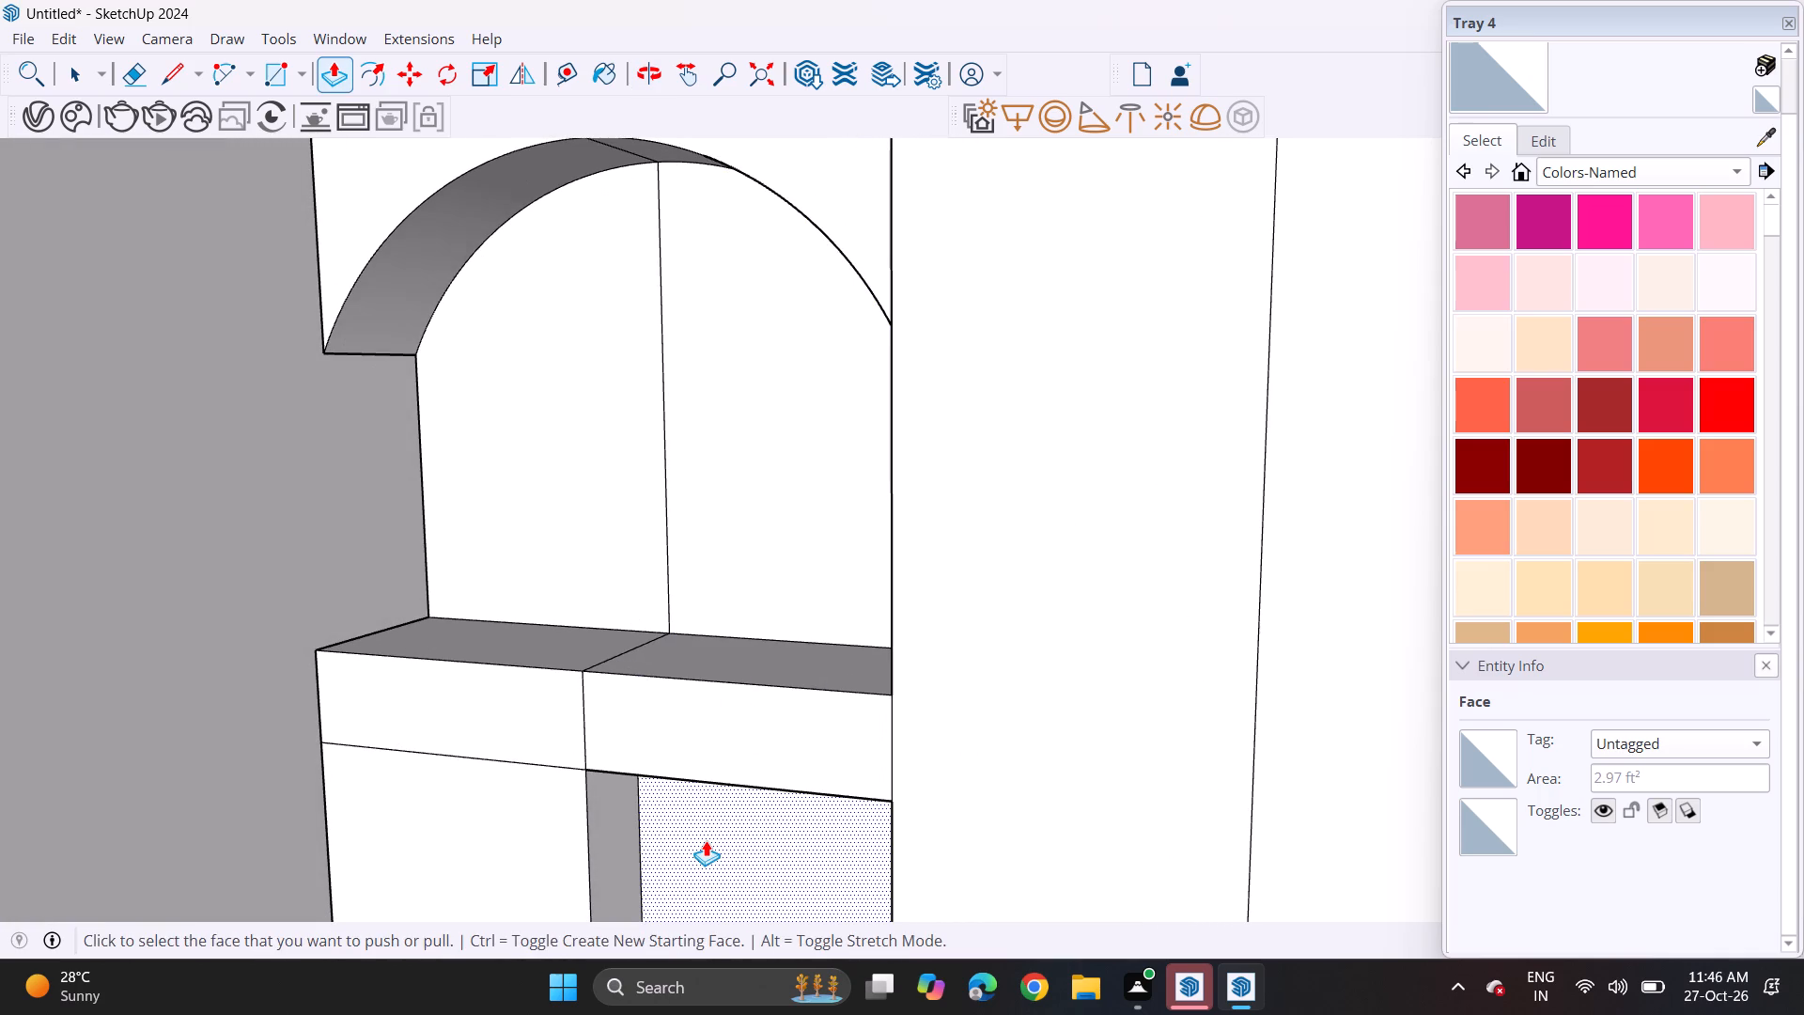
click(706, 840)
click(735, 808)
Push both halves of the arched niche's back face slightly farther back by the same distance.
click(729, 620)
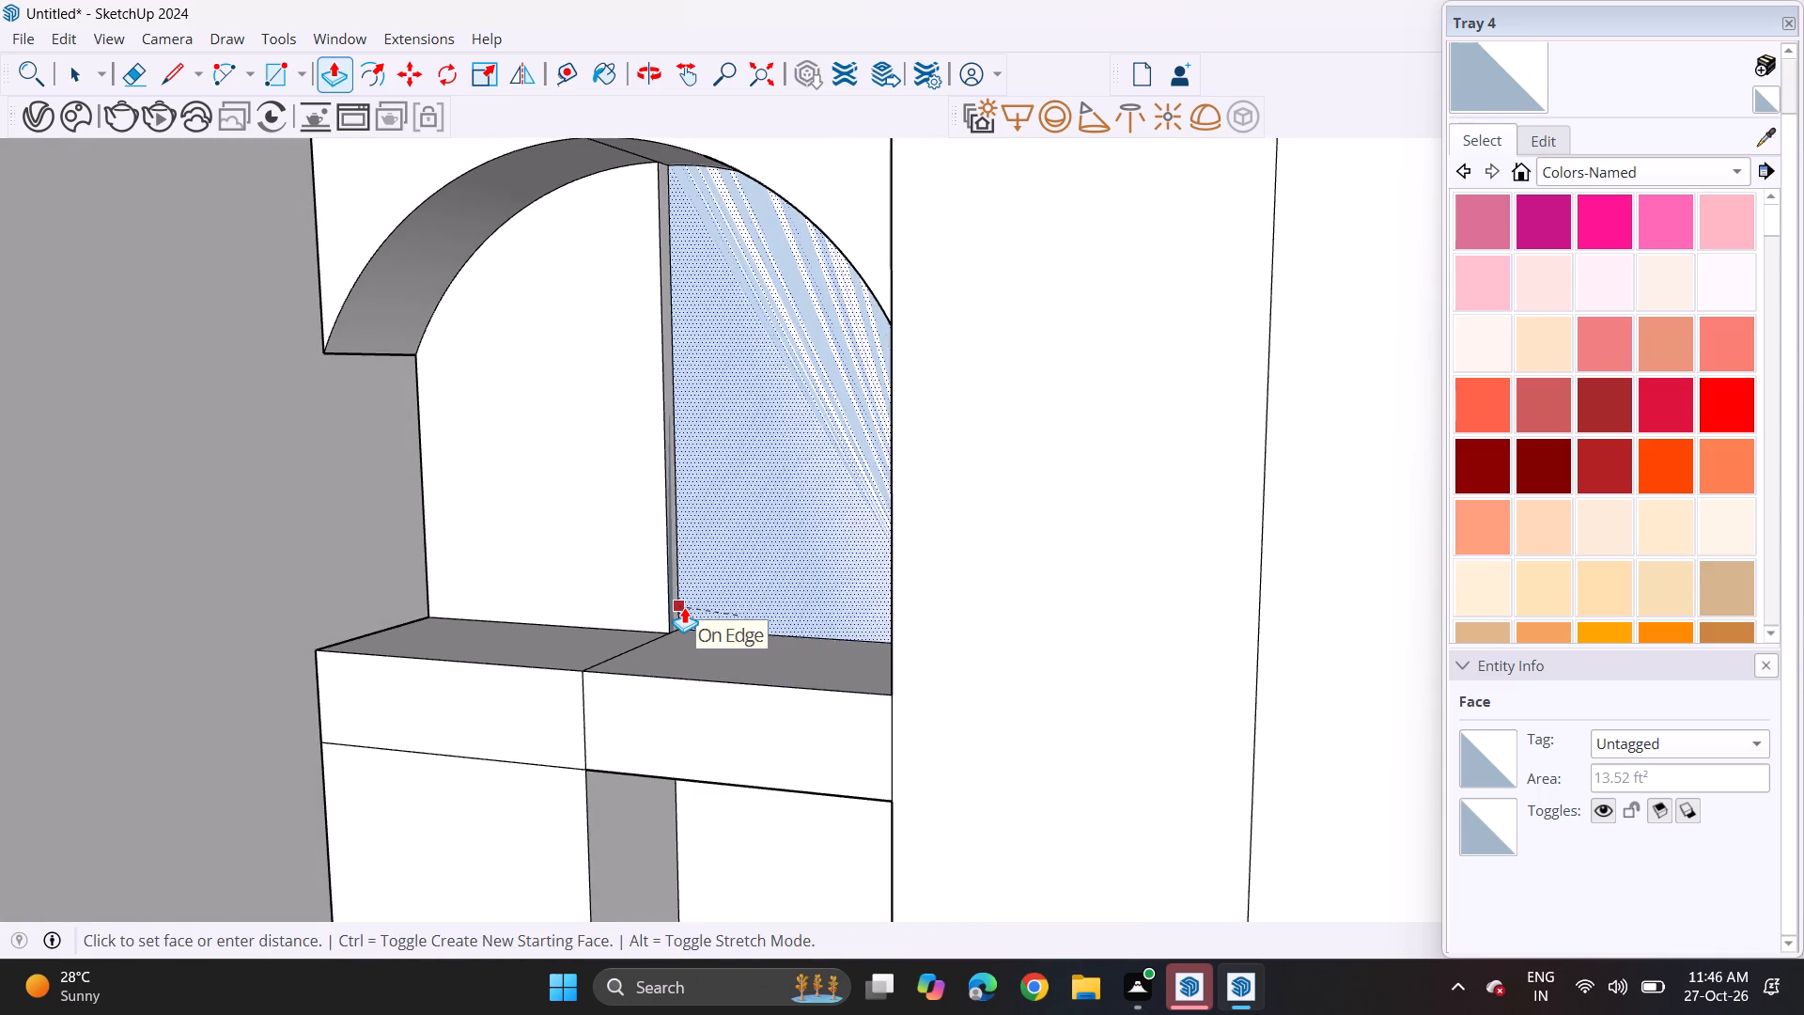
key(Escape)
click(703, 614)
click(709, 610)
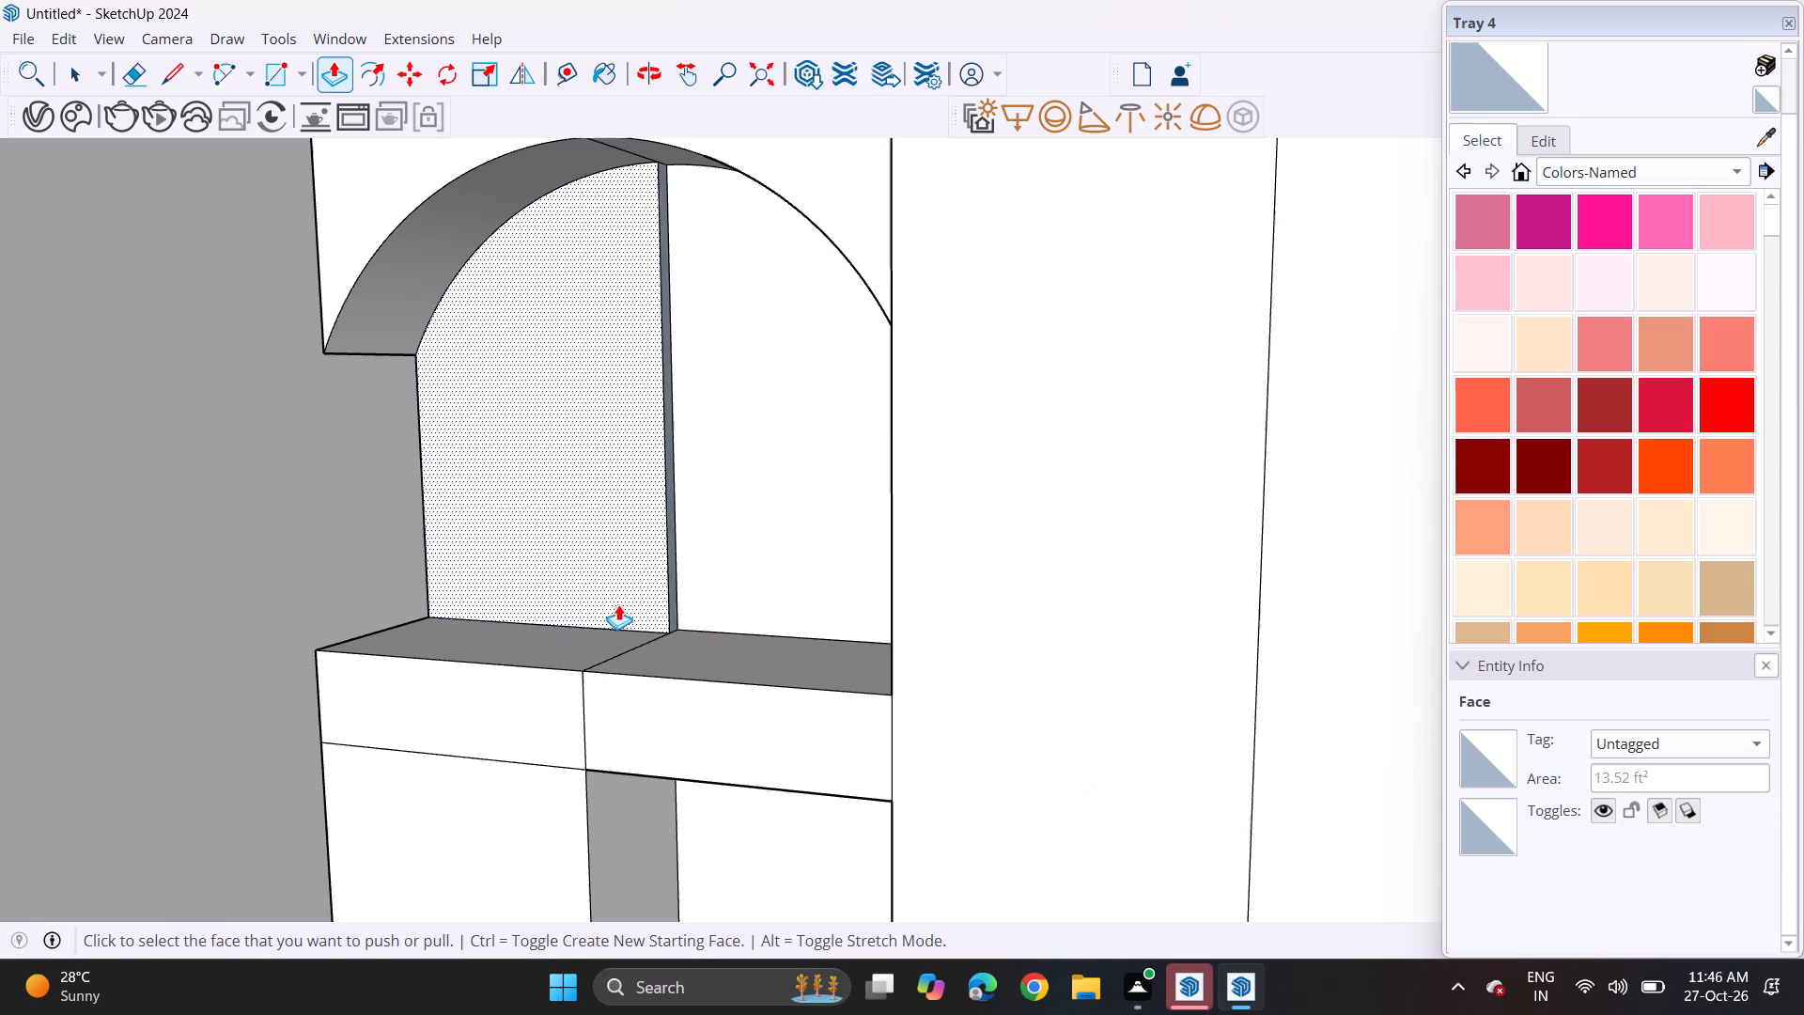
double_click(617, 604)
Draw a thin horizontal rectangle across the full width of the niche's back face, a little below the arch ends.
middle_click(740, 632)
scroll(748, 627, up, 1)
scroll(711, 633, down, 4)
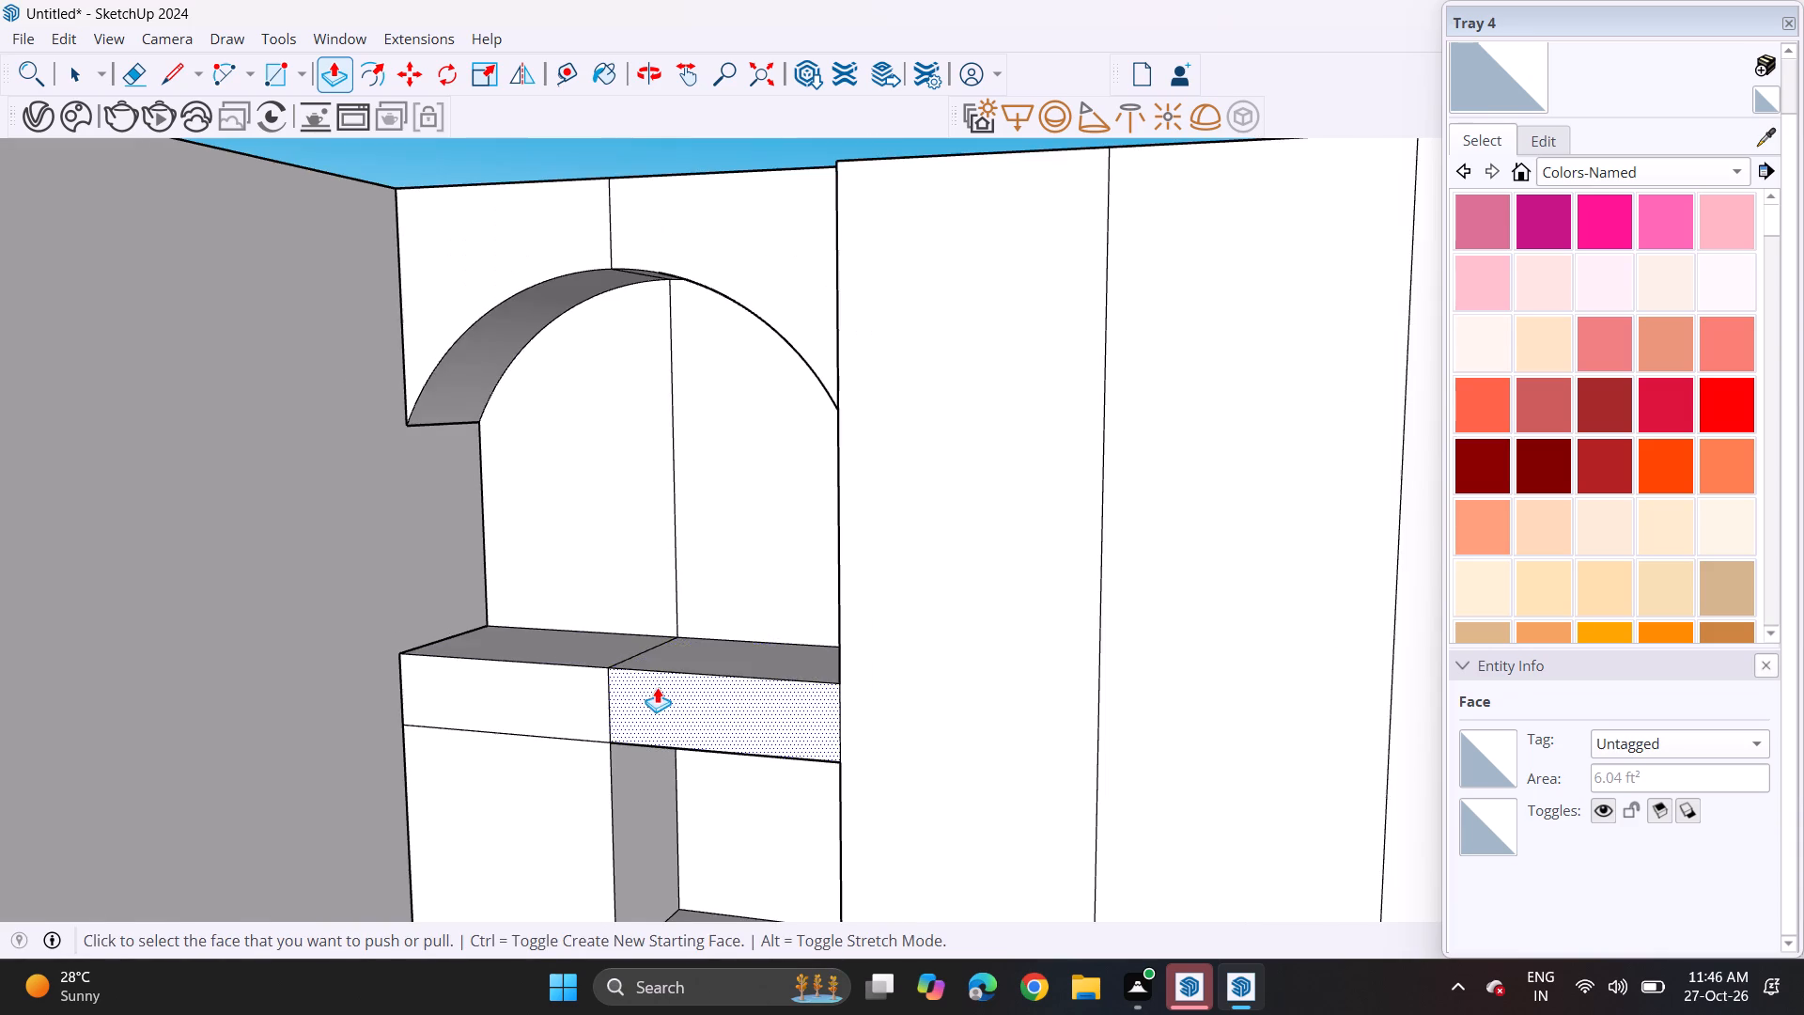
middle_drag(654, 687, 542, 675)
middle_drag(524, 679, 687, 646)
scroll(682, 636, down, 4)
shift+middle_drag(522, 629, 428, 615)
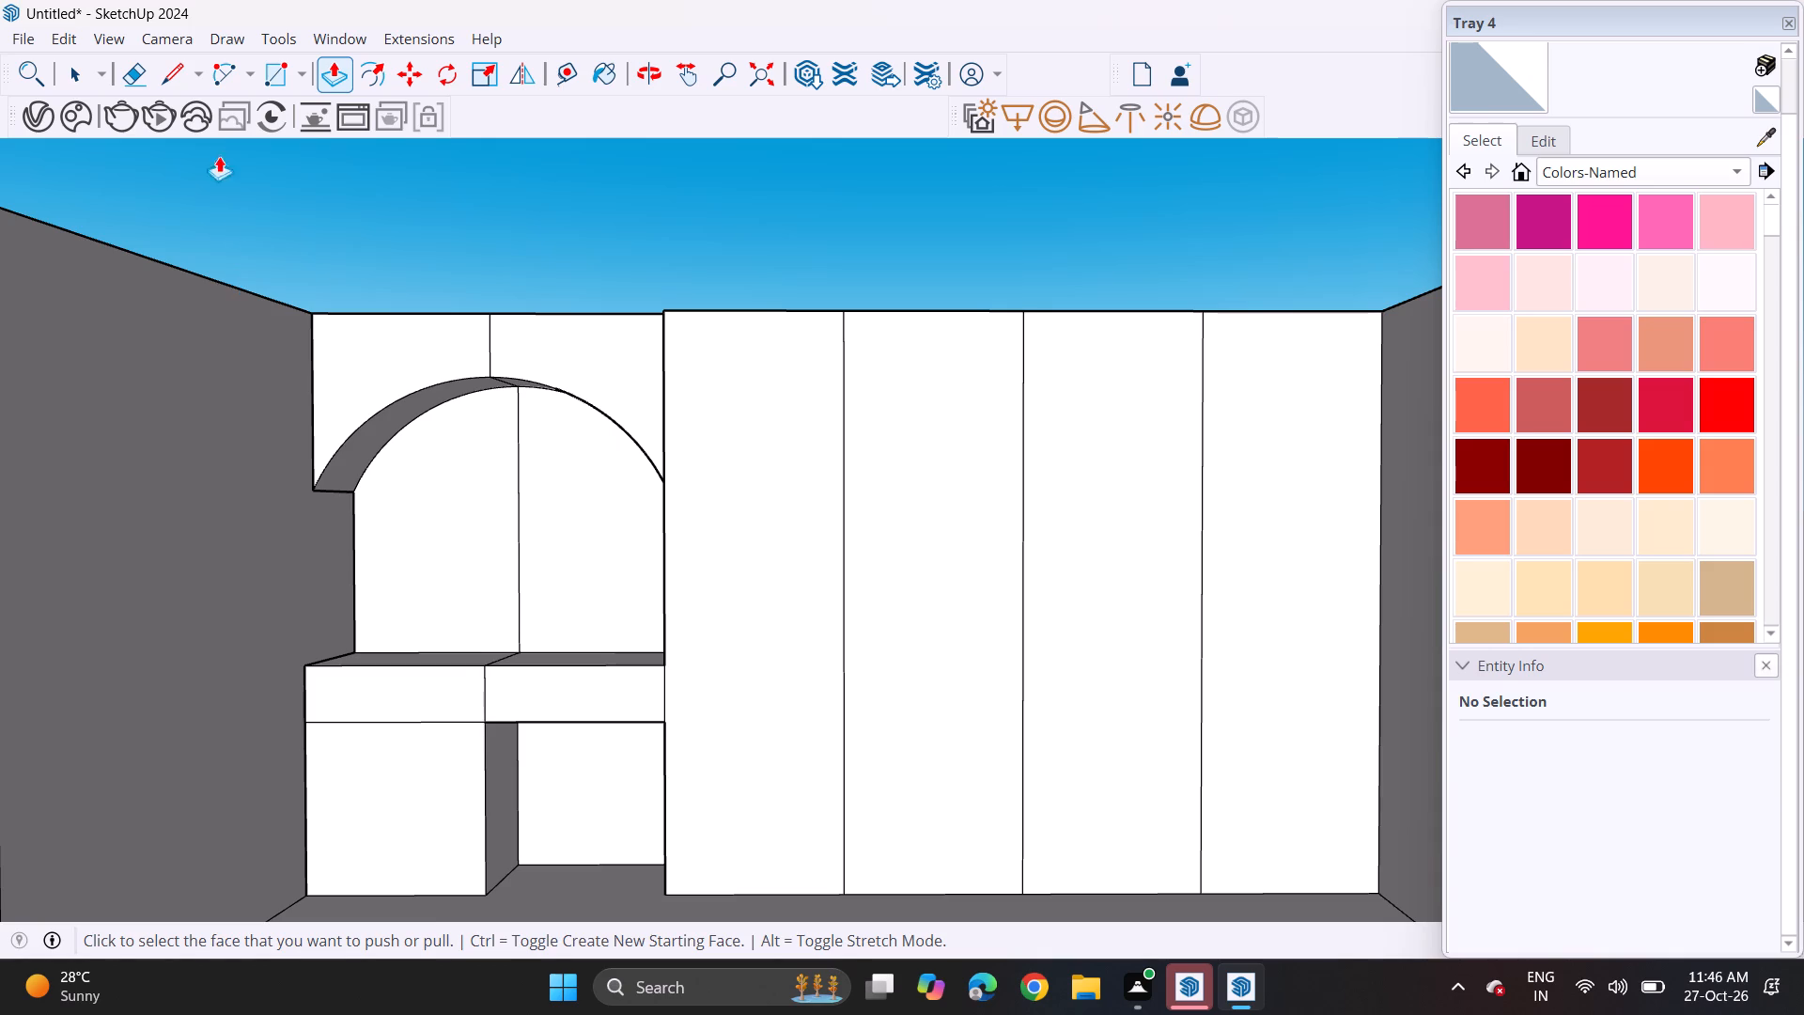
click(274, 77)
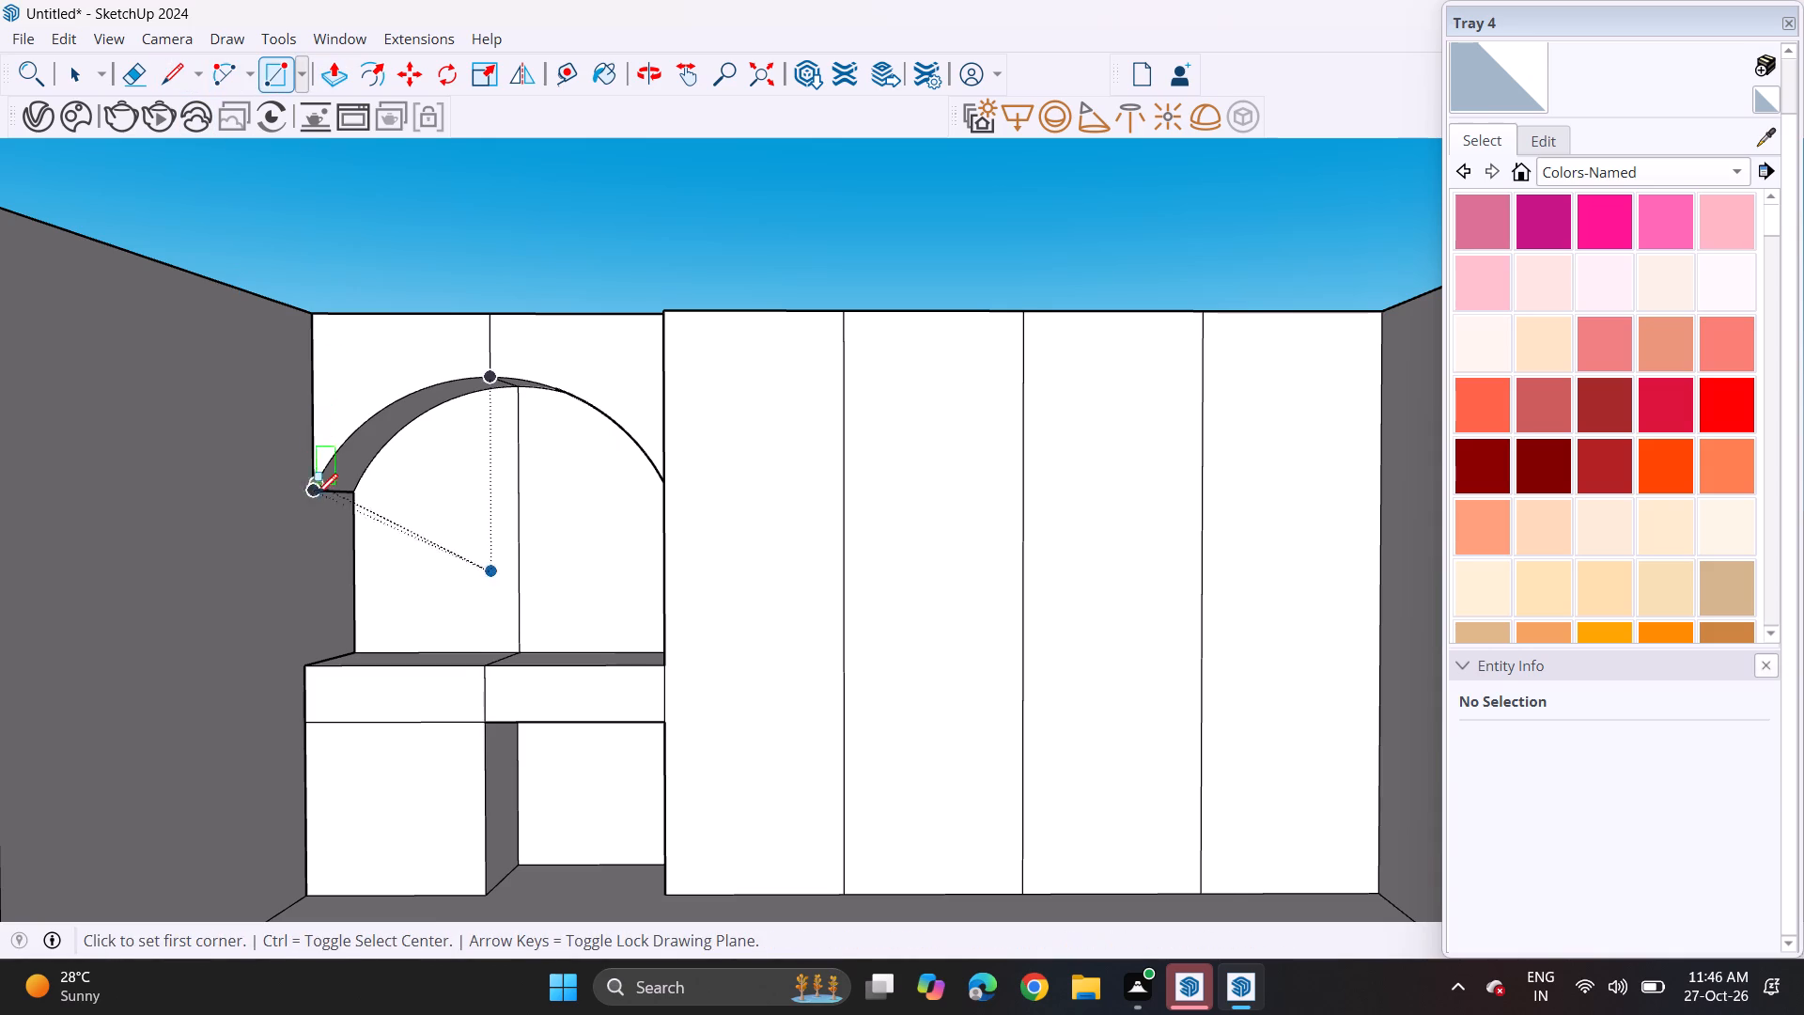
middle_drag(322, 526, 379, 542)
scroll(324, 531, up, 3)
scroll(323, 528, down, 1)
scroll(323, 528, up, 1)
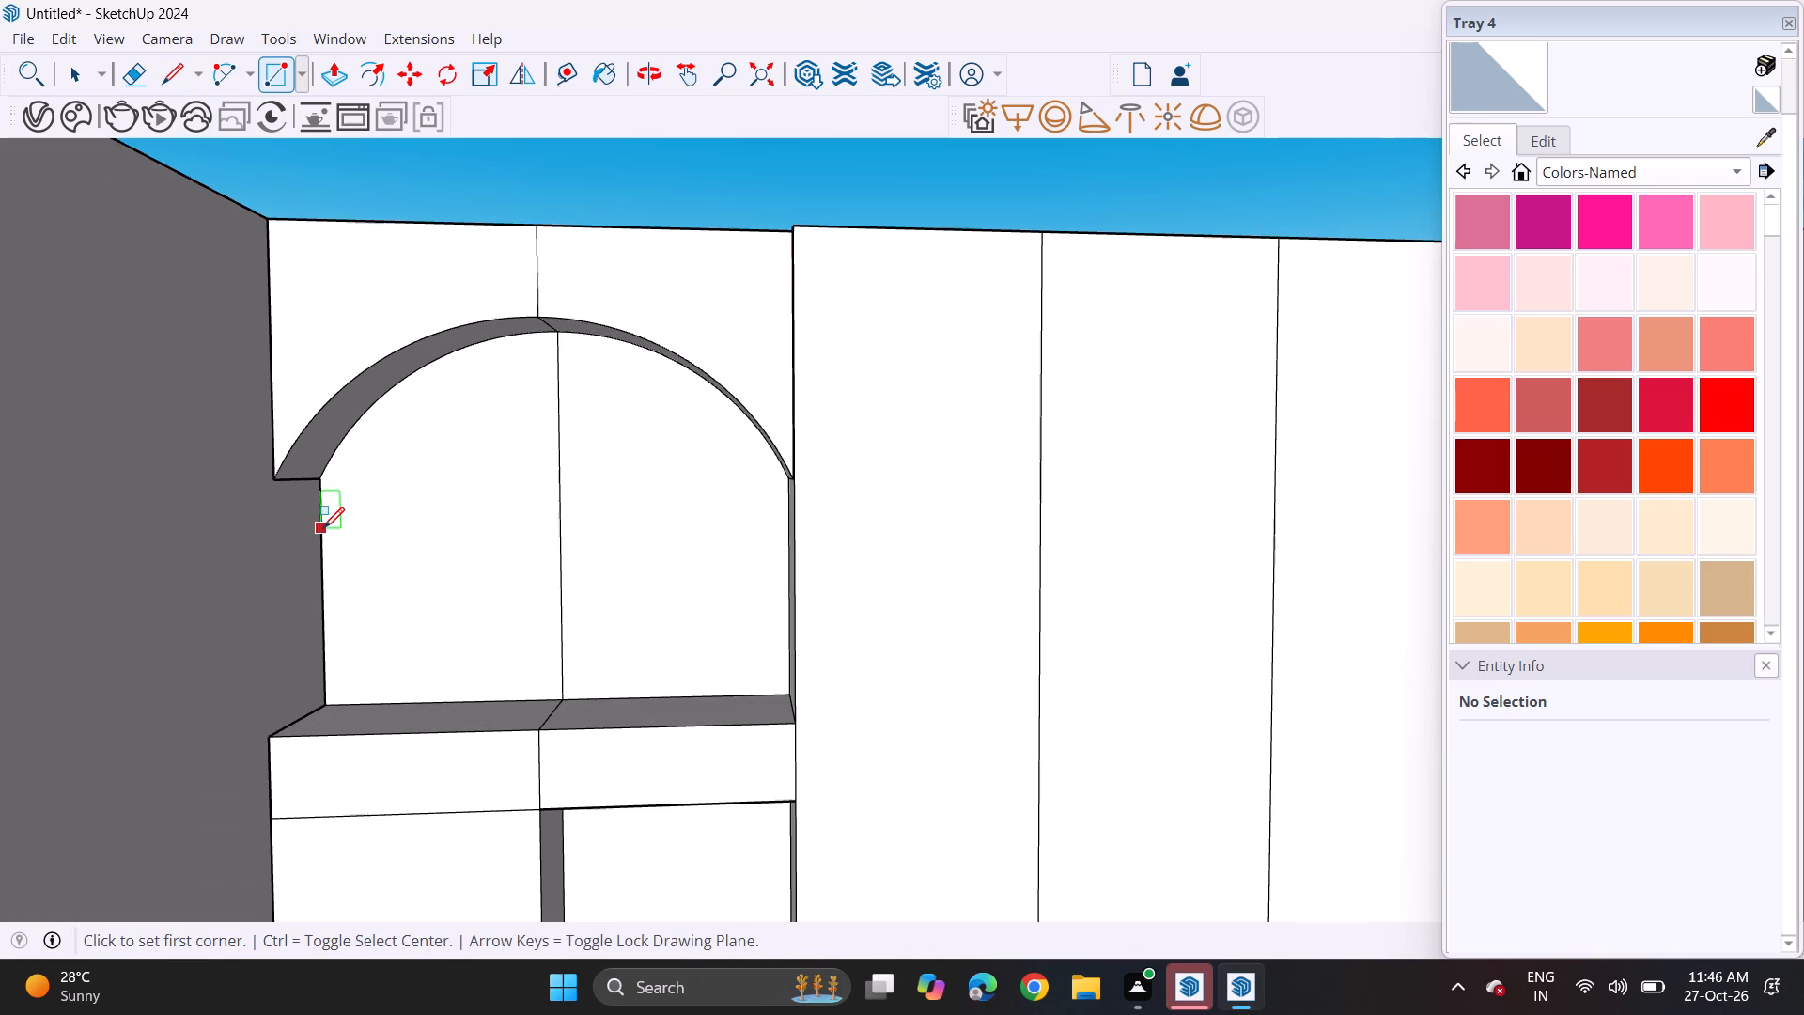
click(318, 532)
middle_drag(599, 524, 684, 526)
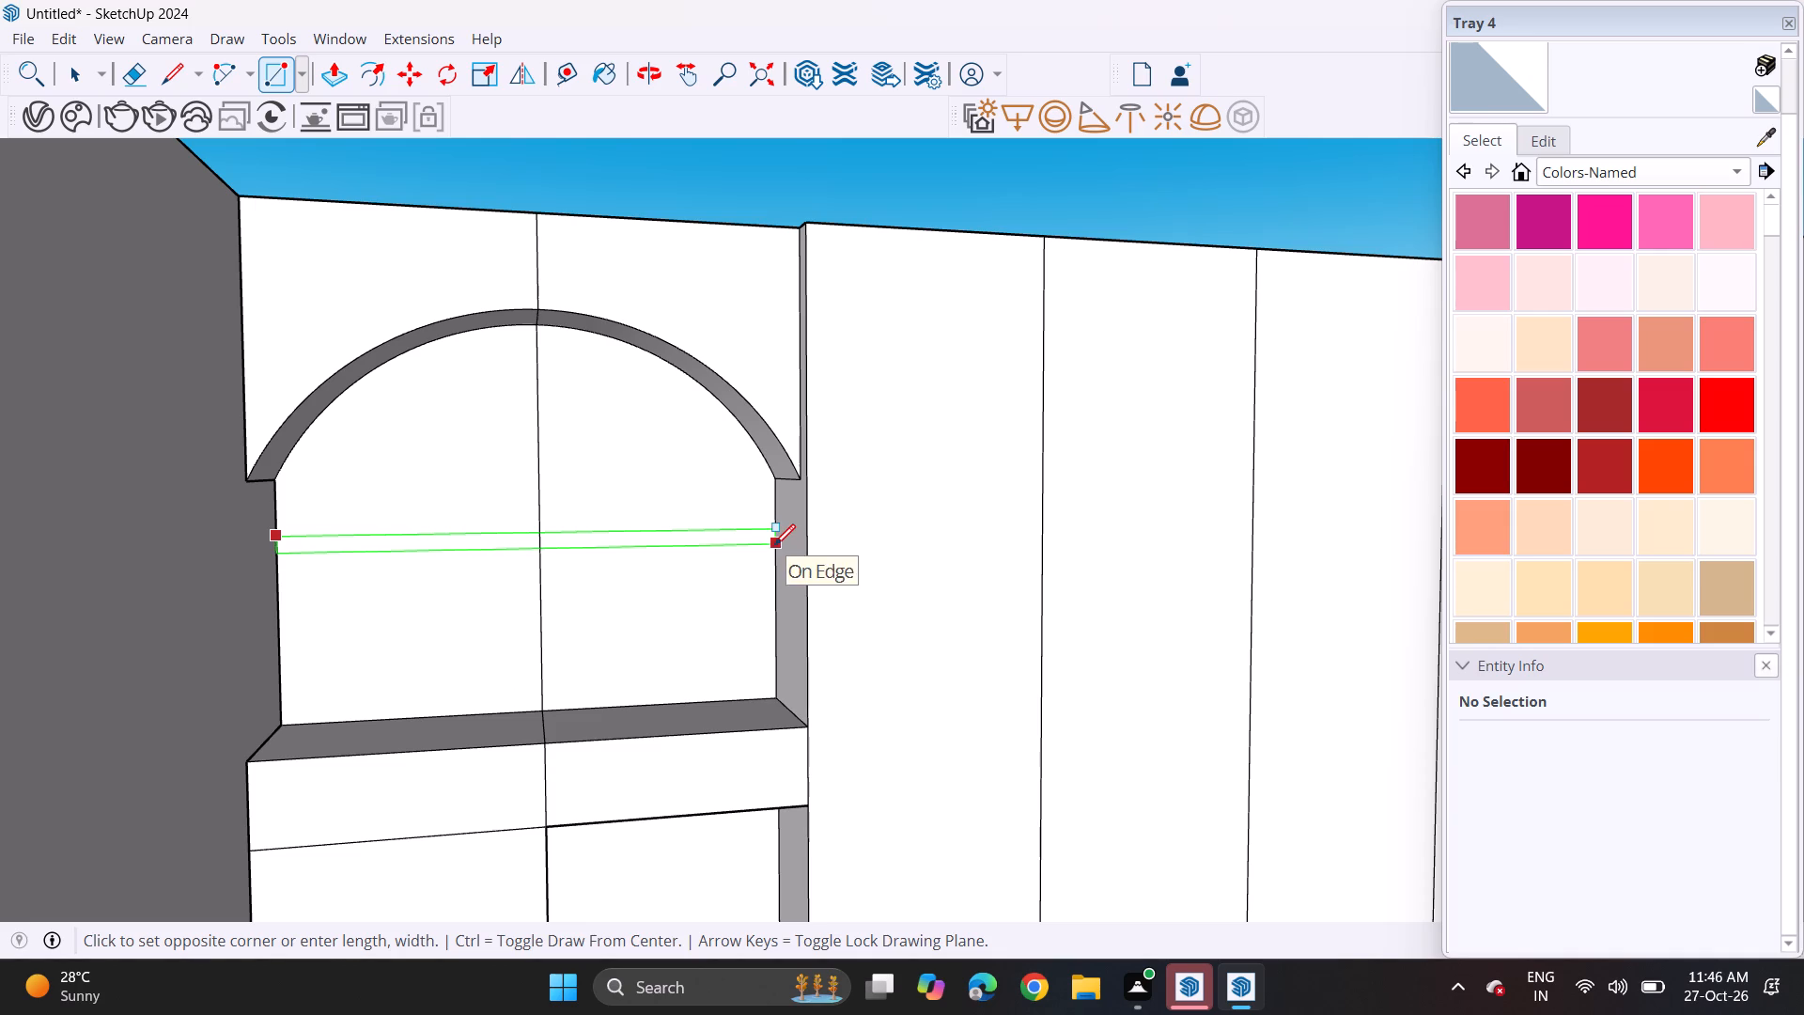
click(774, 545)
Push/Pull both halves of the thin strip forward by the same distance to form a shelf across the niche.
middle_drag(479, 465, 264, 472)
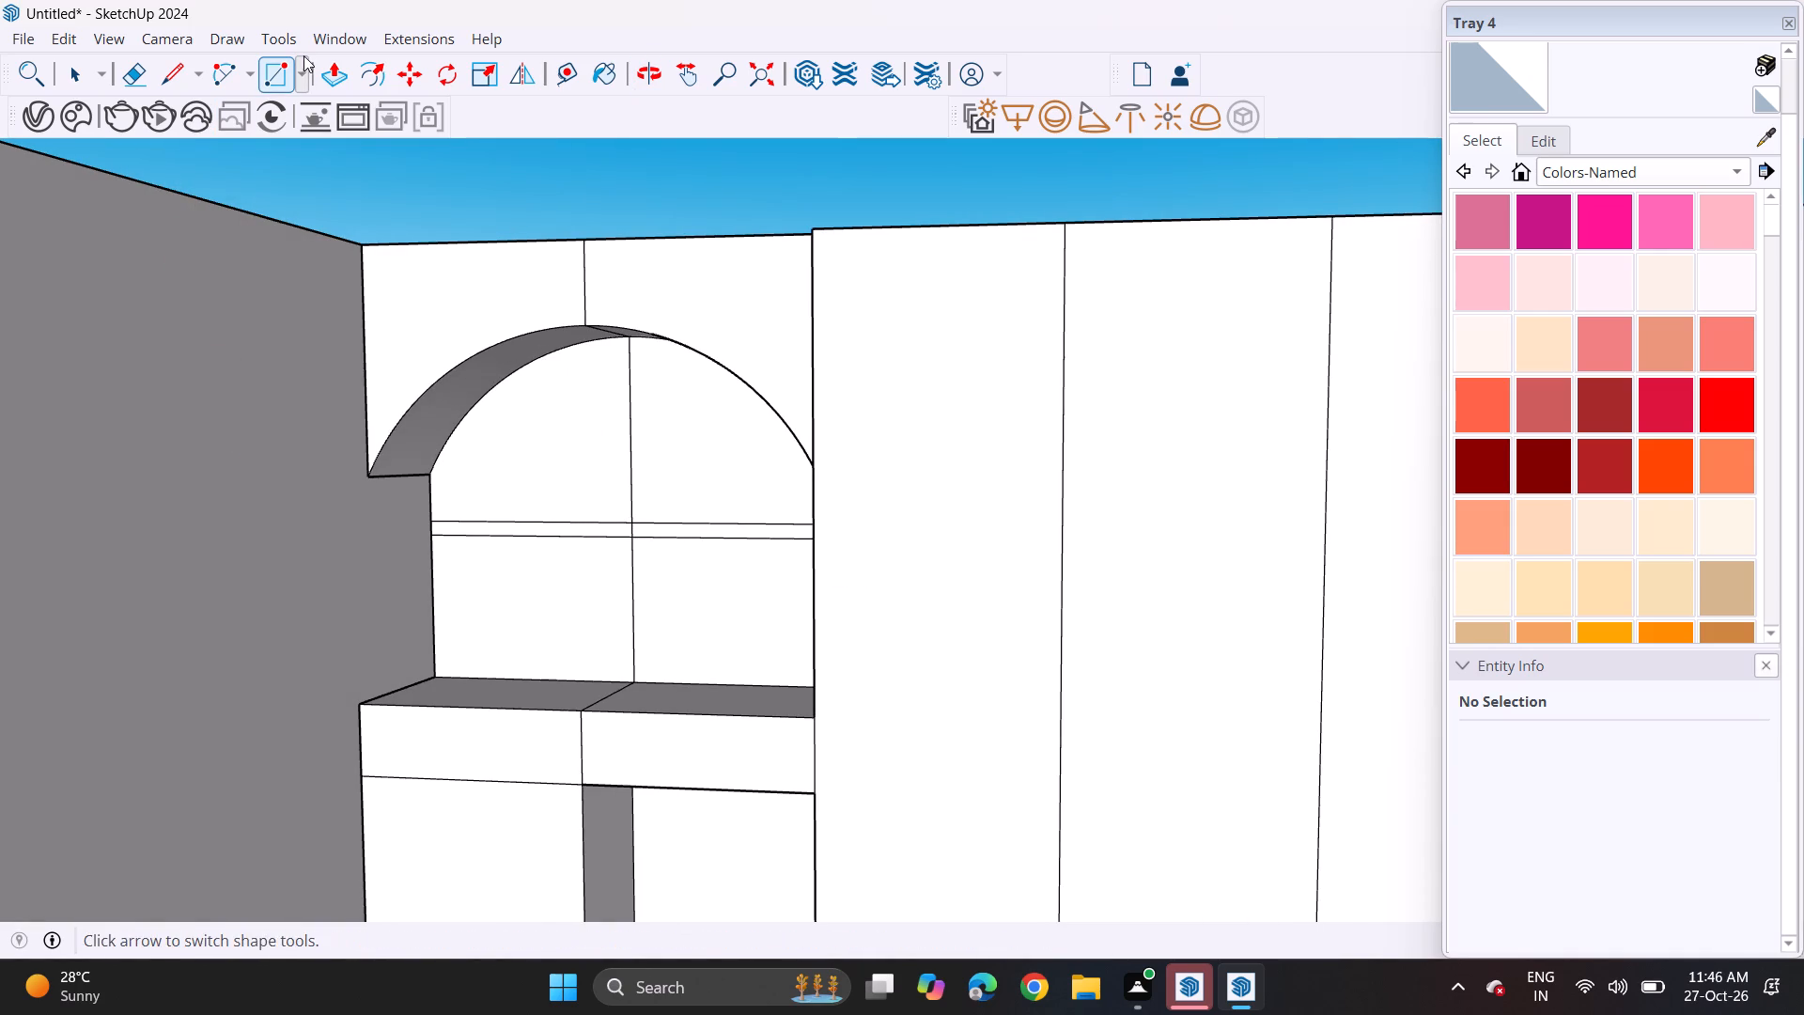
double_click(315, 66)
click(452, 523)
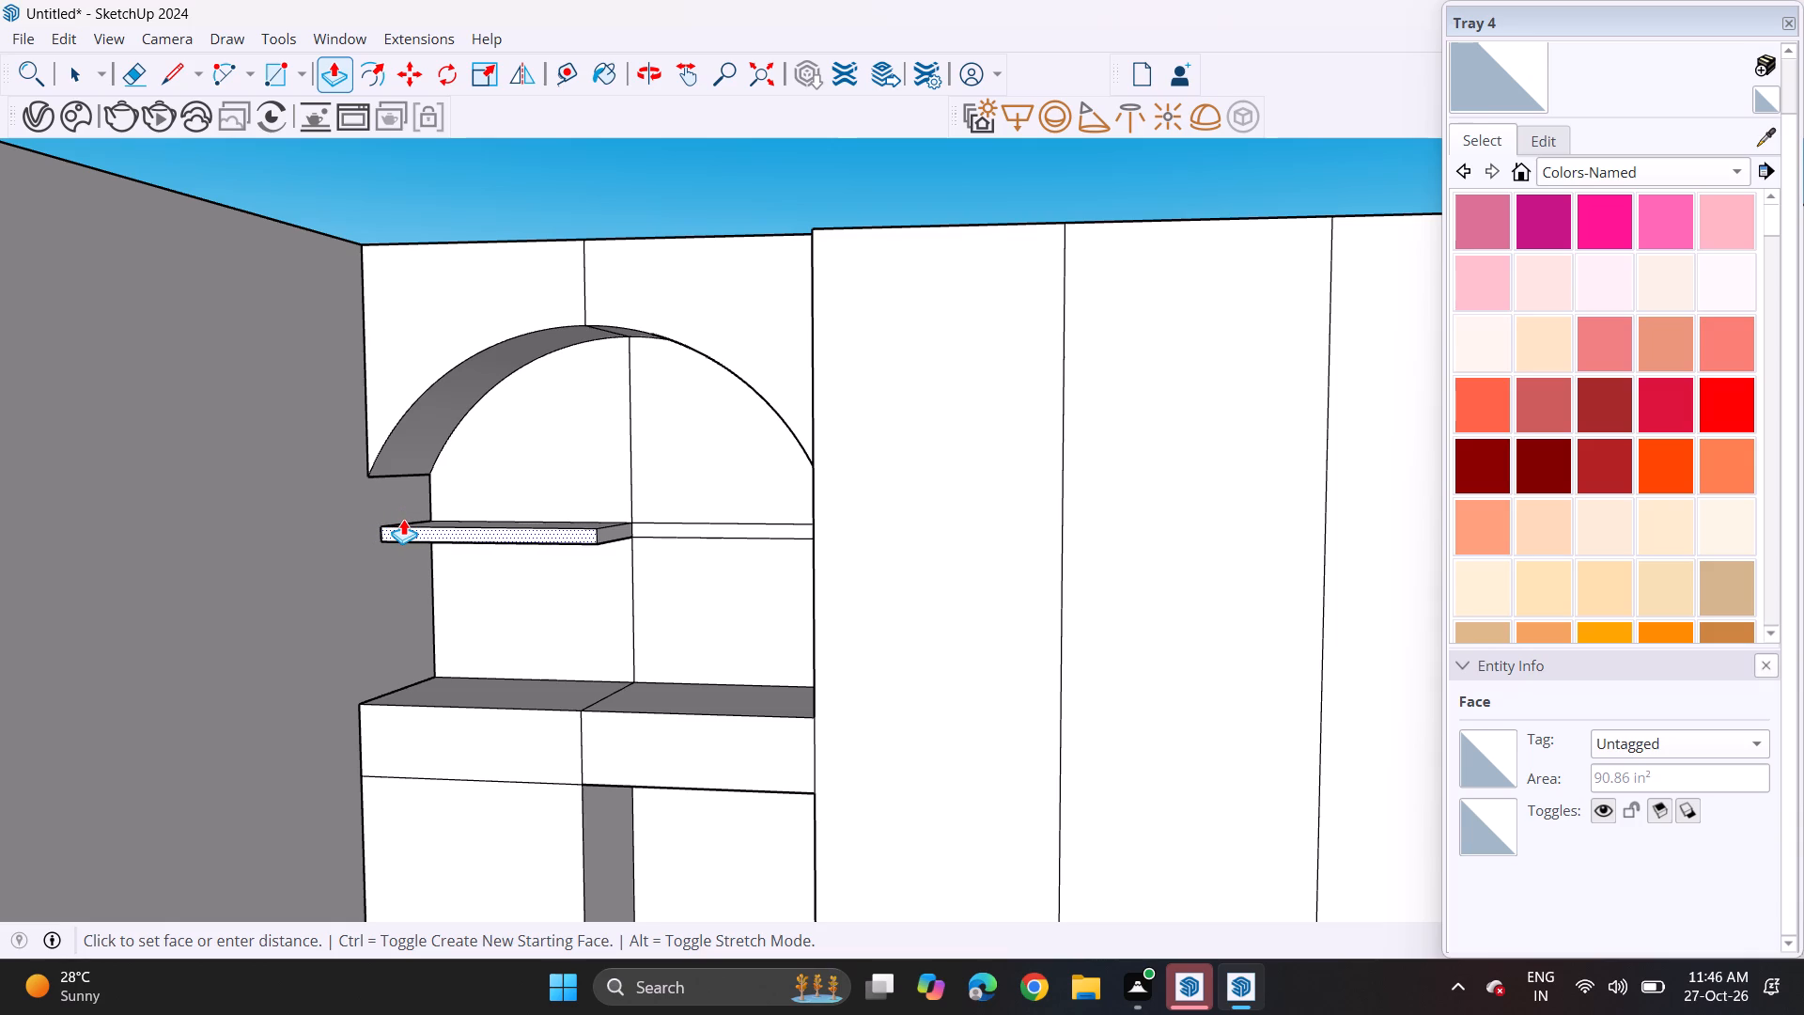
click(410, 520)
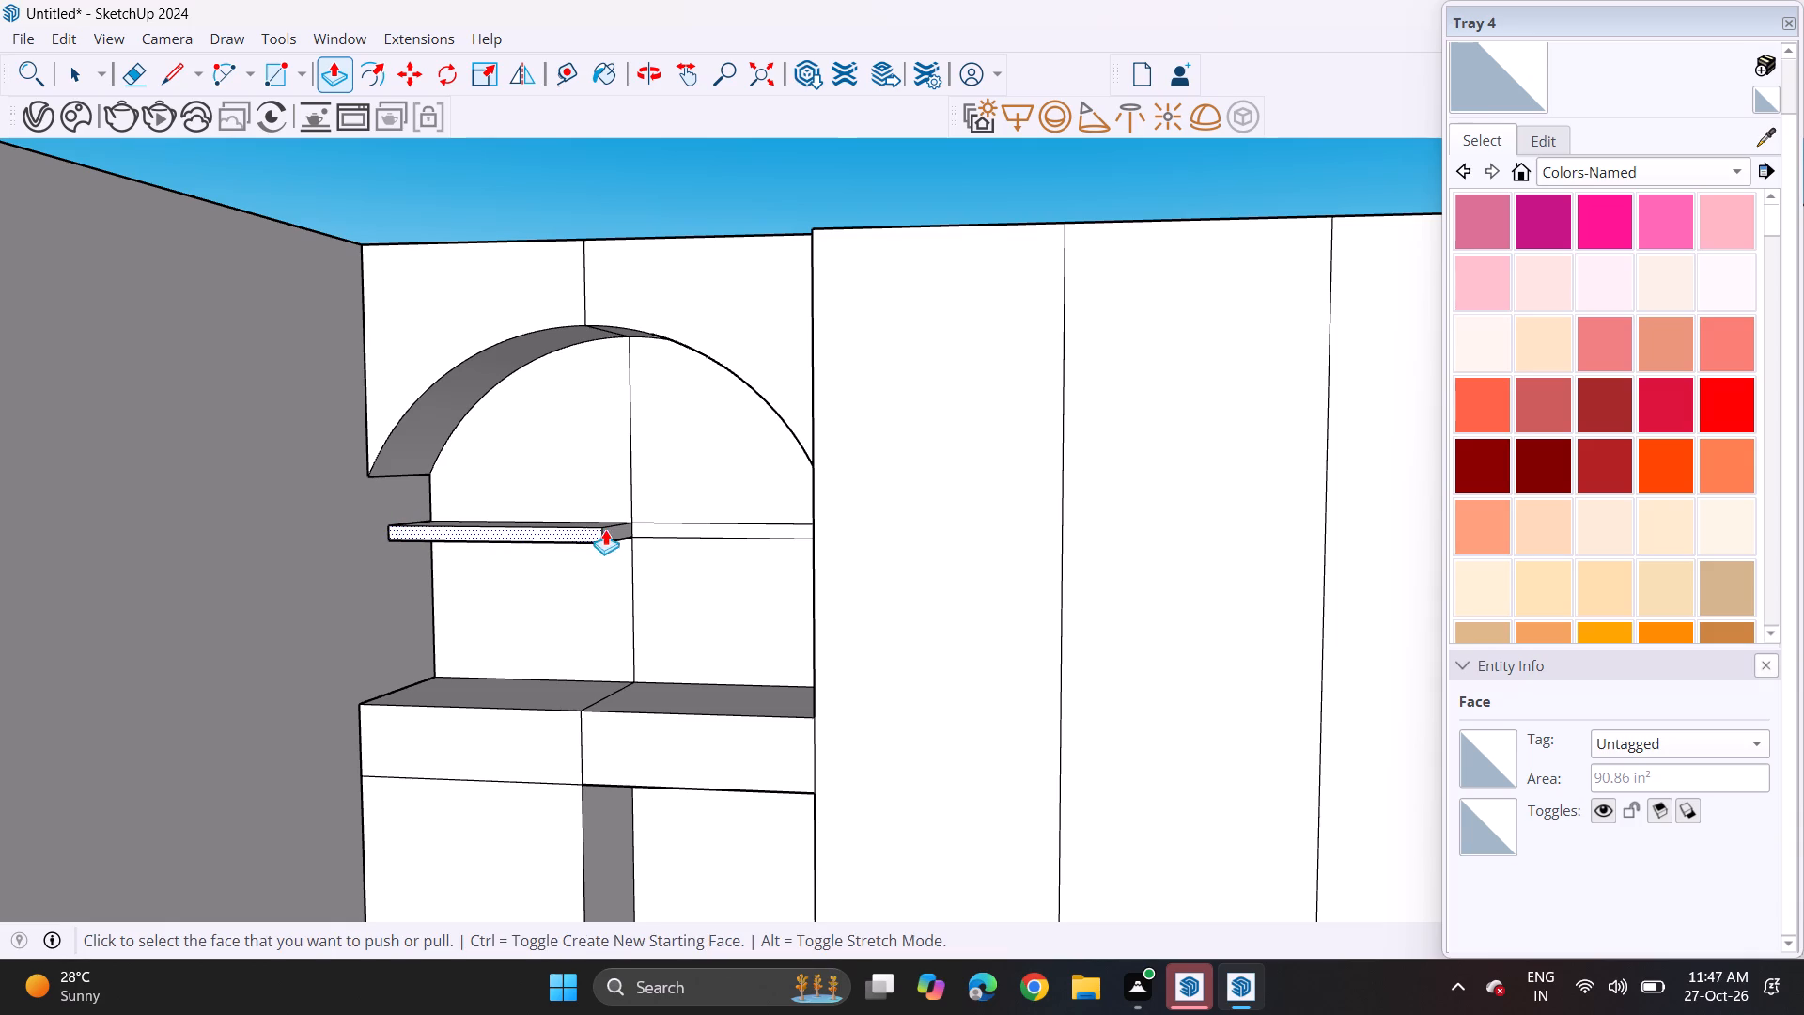
double_click(661, 526)
middle_drag(443, 440, 578, 532)
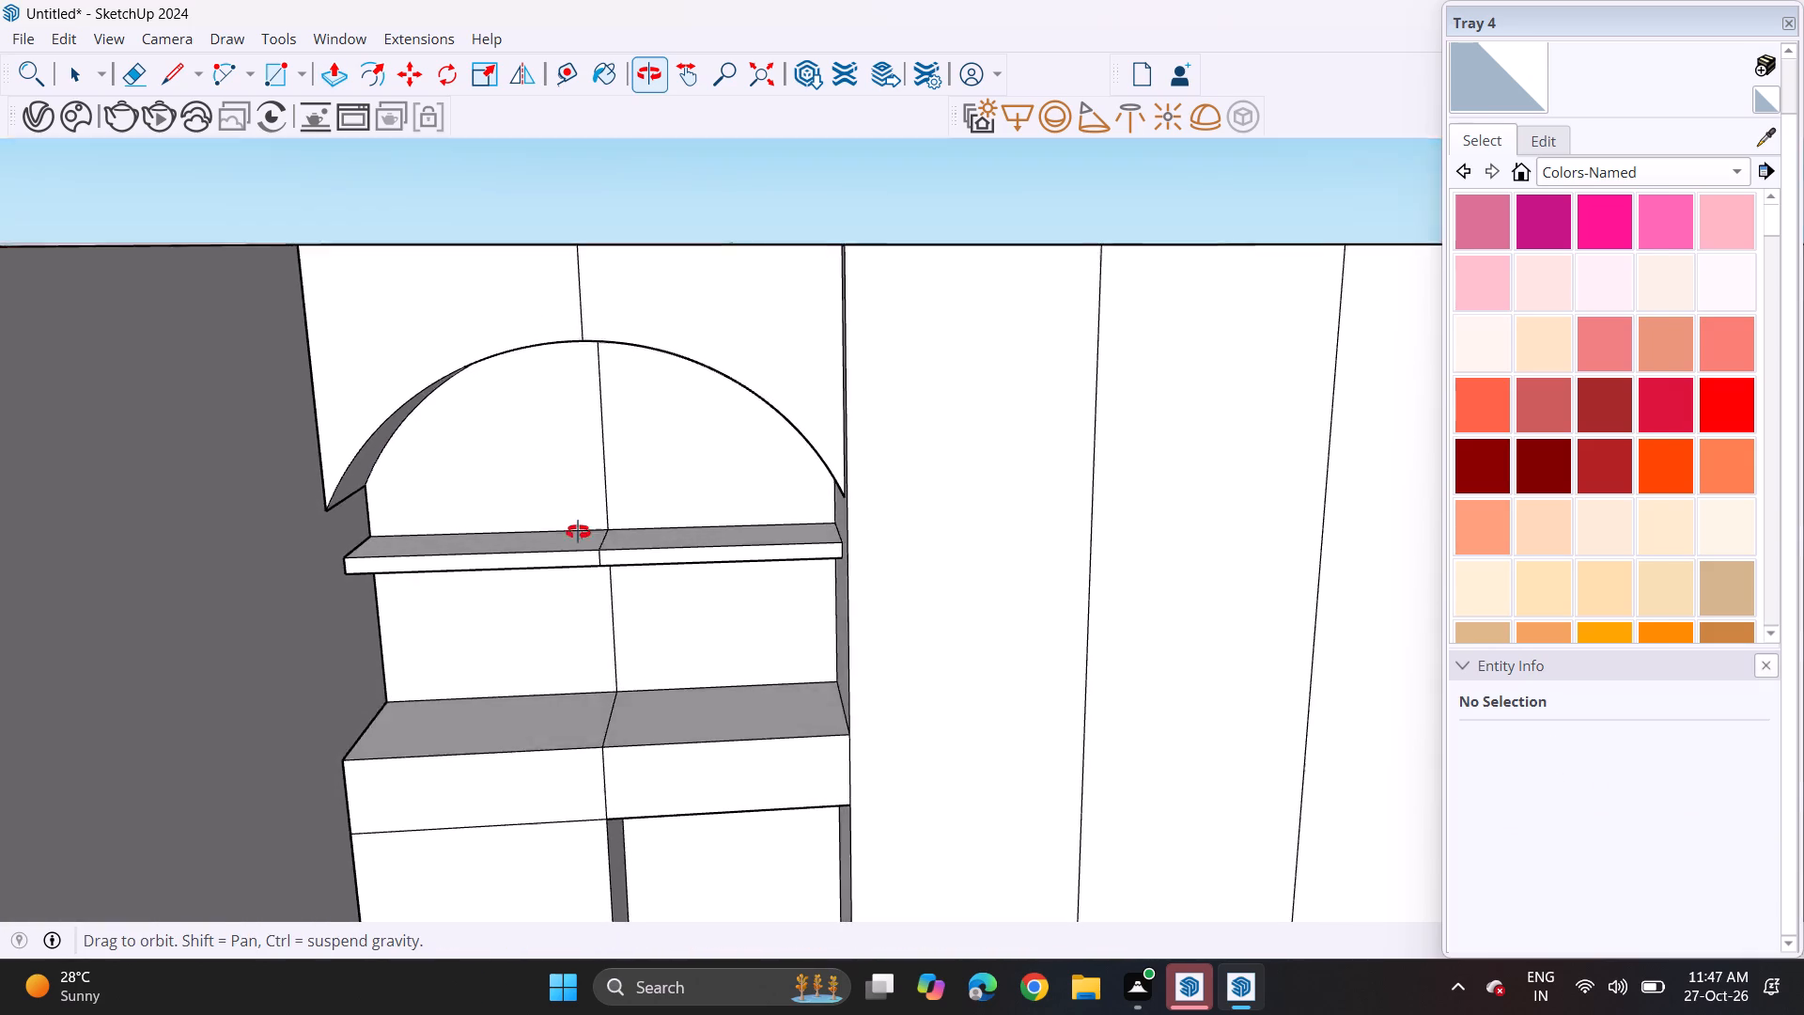
middle_drag(578, 532, 478, 535)
middle_drag(461, 525, 497, 445)
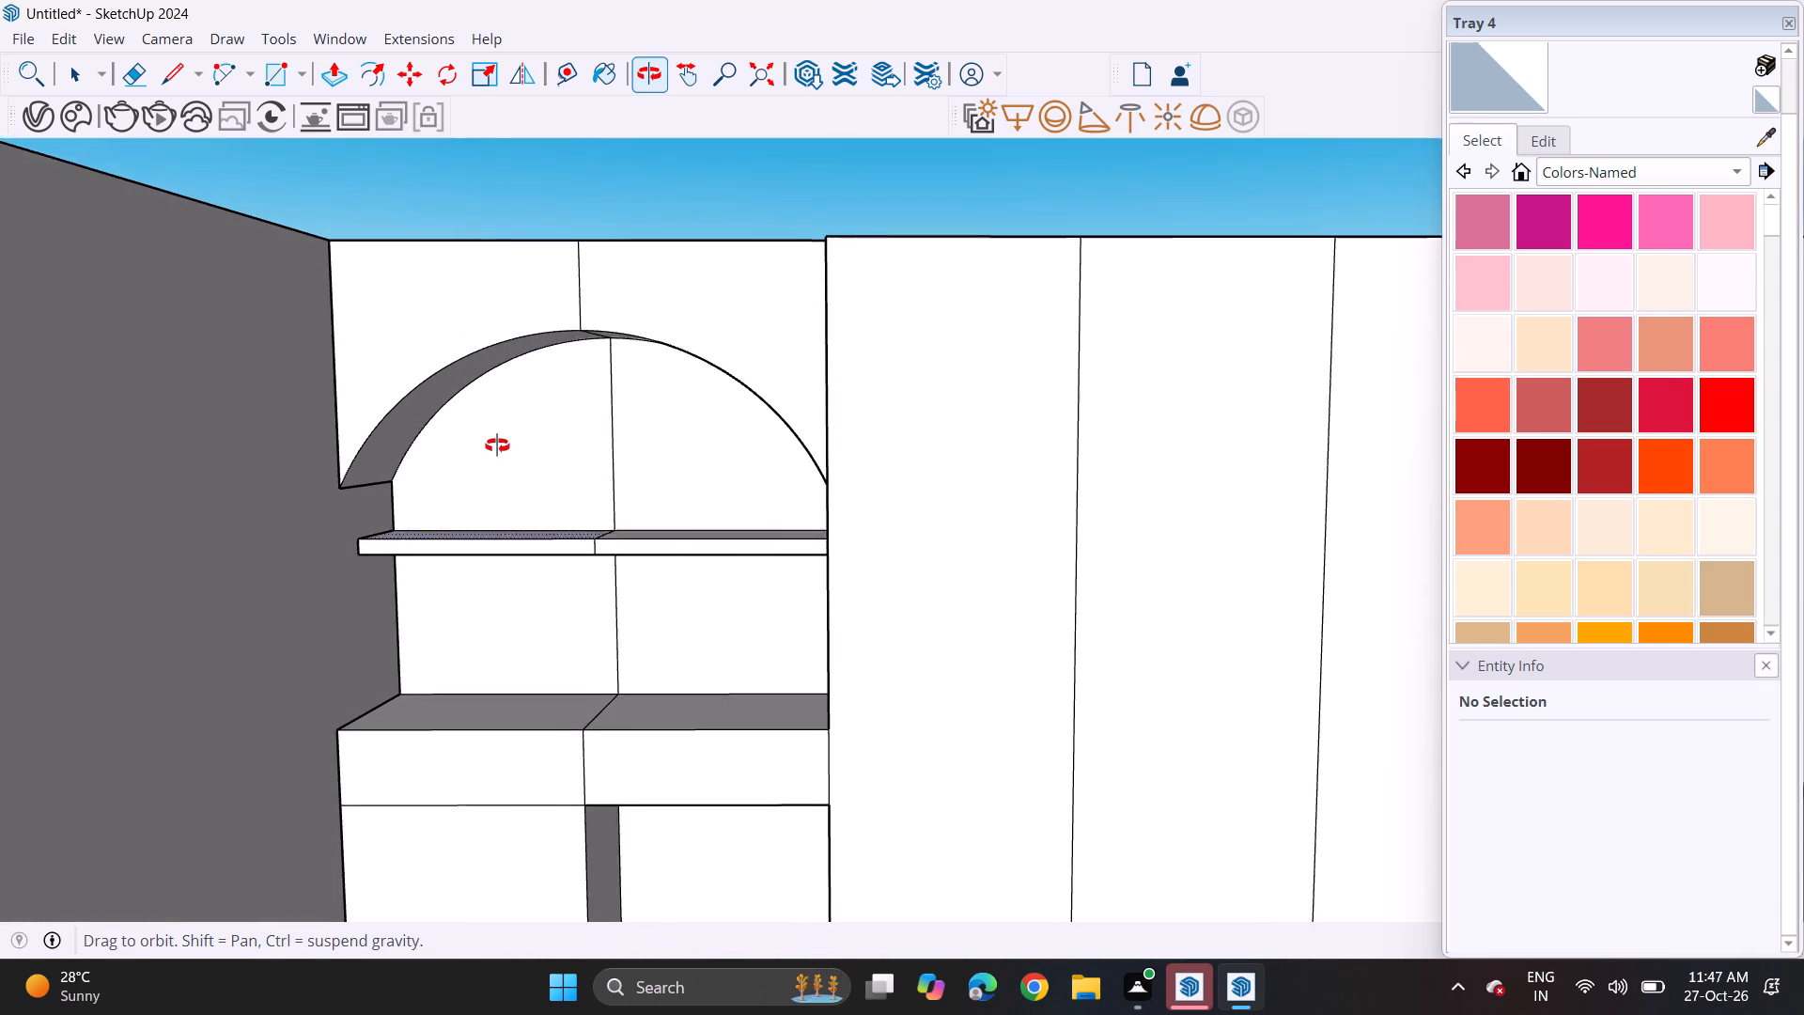
Push/Pull both halves of the arched back face above the shelf forward, flush with the shelf's front edge.
middle_drag(497, 445, 505, 465)
click(505, 474)
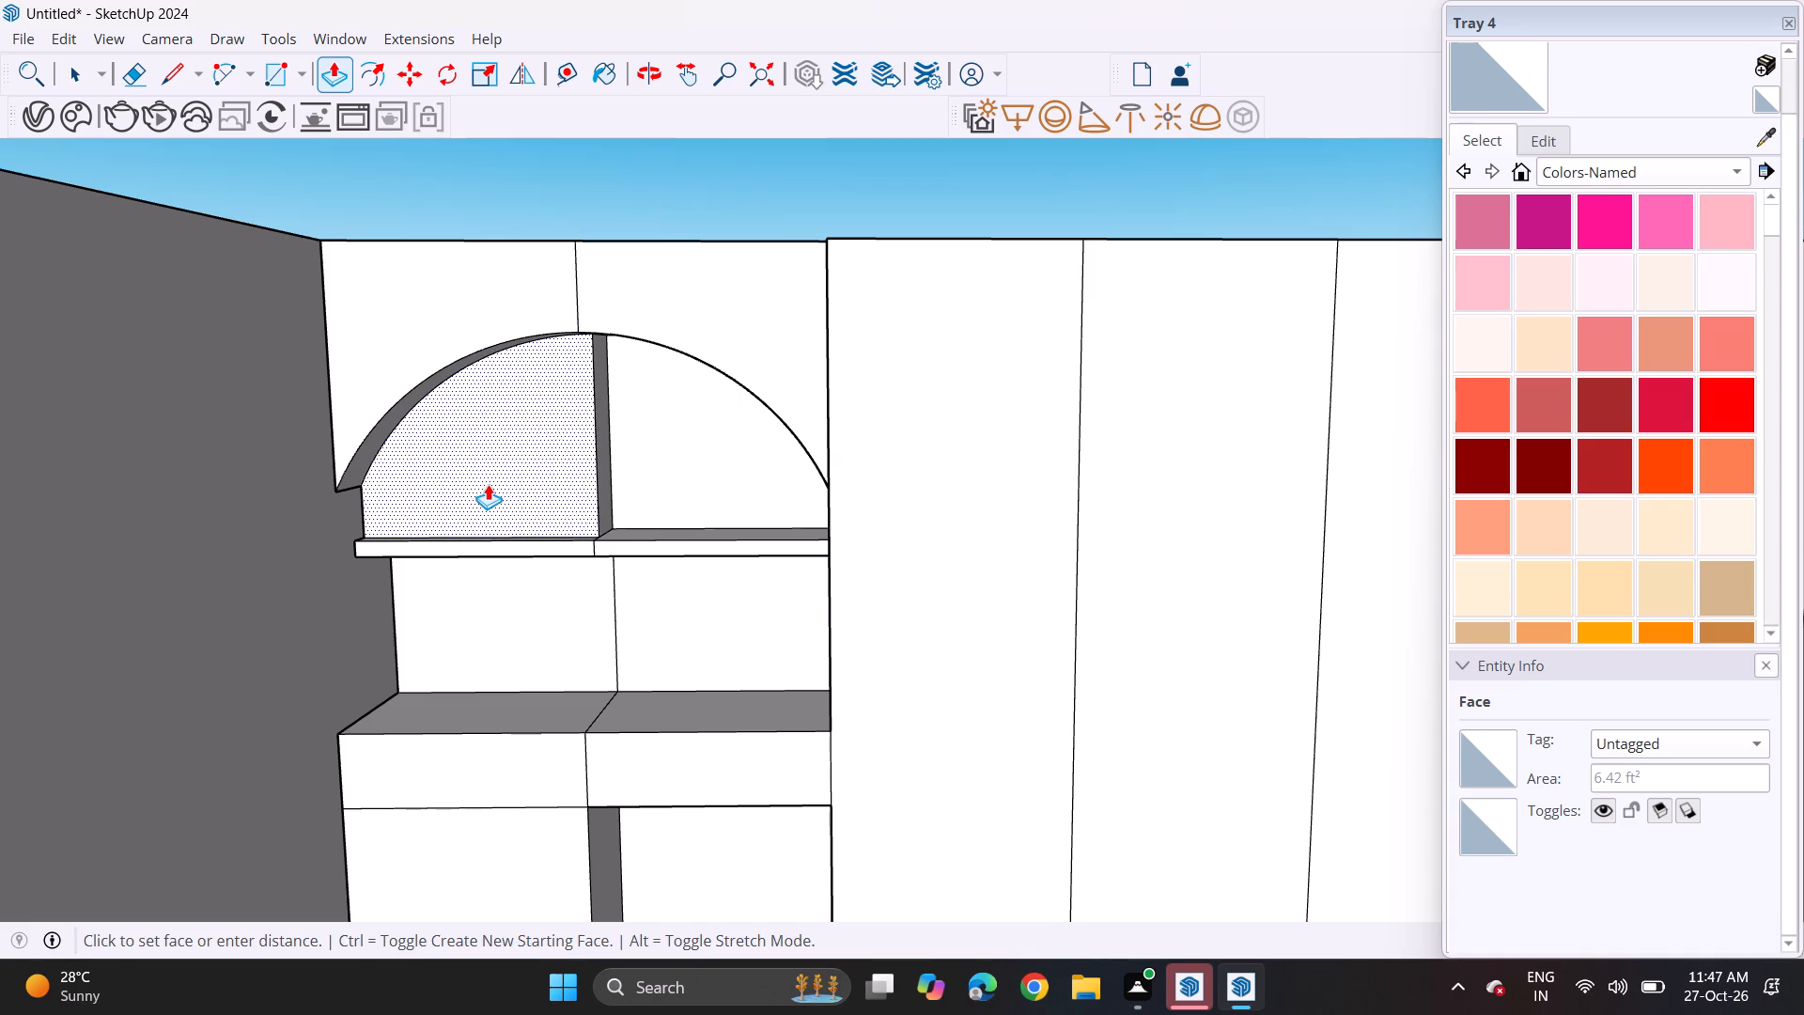
click(472, 490)
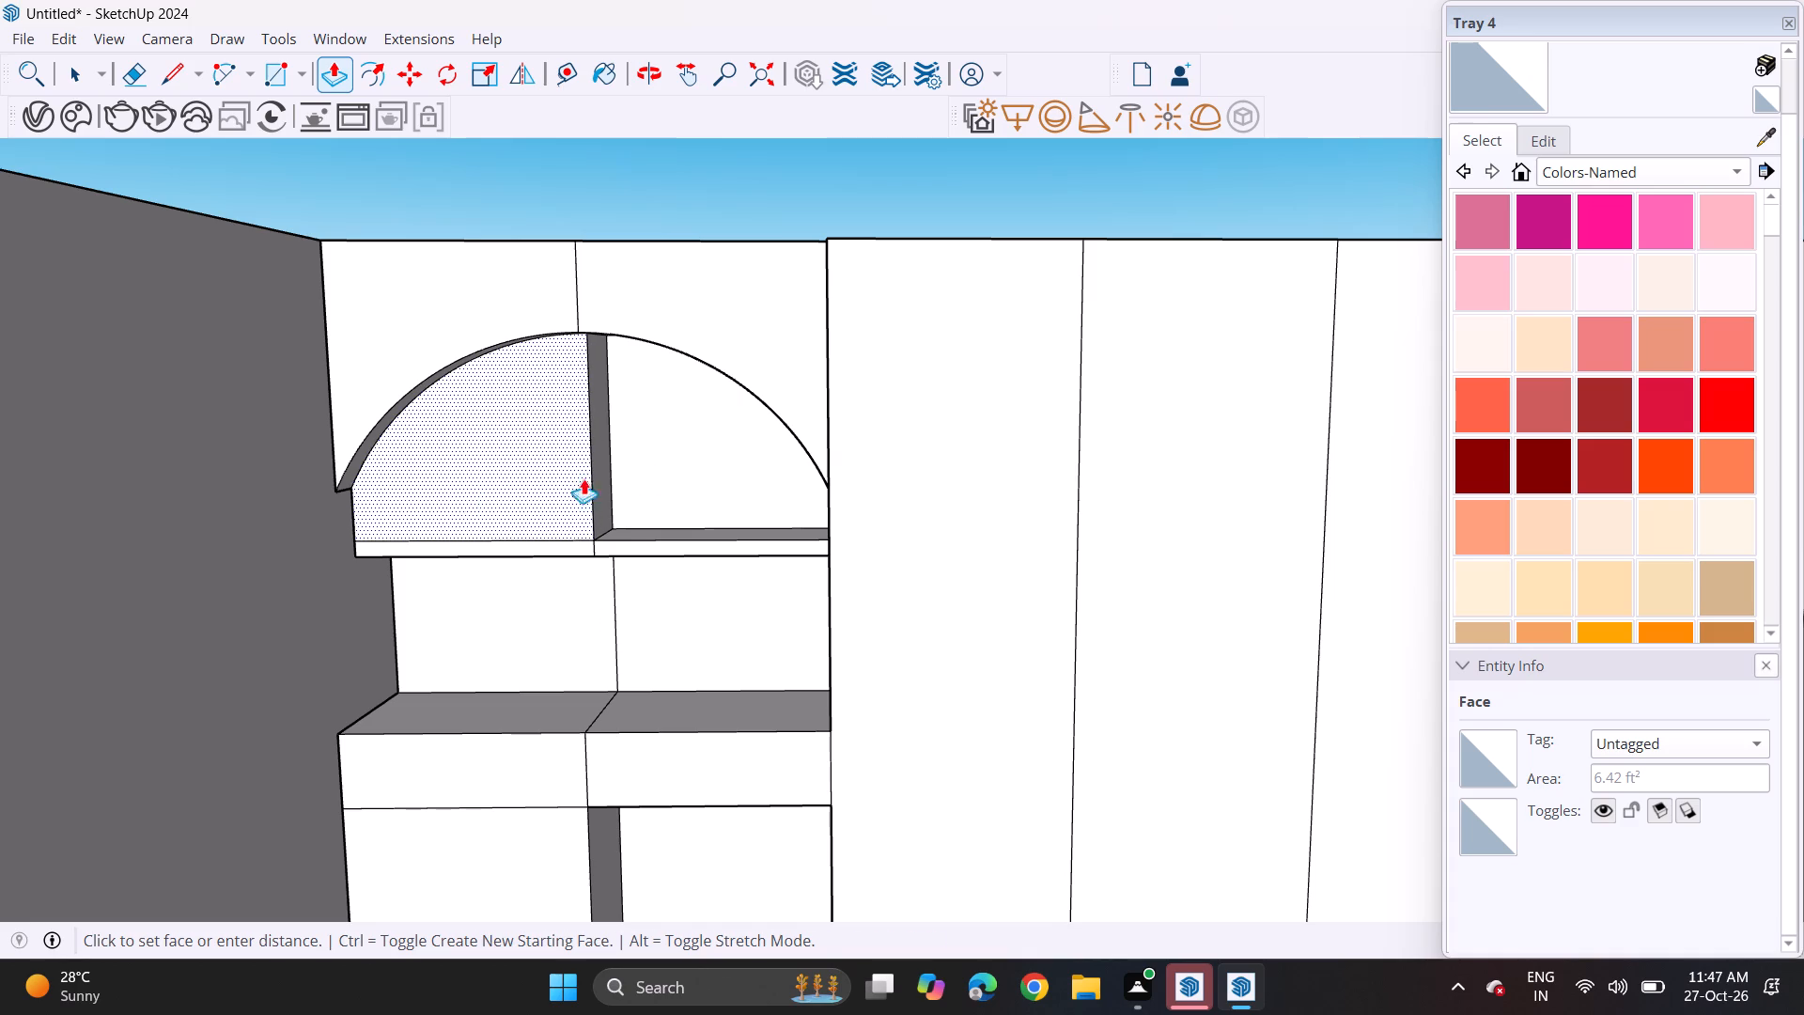
double_click(670, 461)
Raise the underside of both halves of the shelf strip slightly by the same distance to make it thinner.
middle_drag(473, 481, 469, 422)
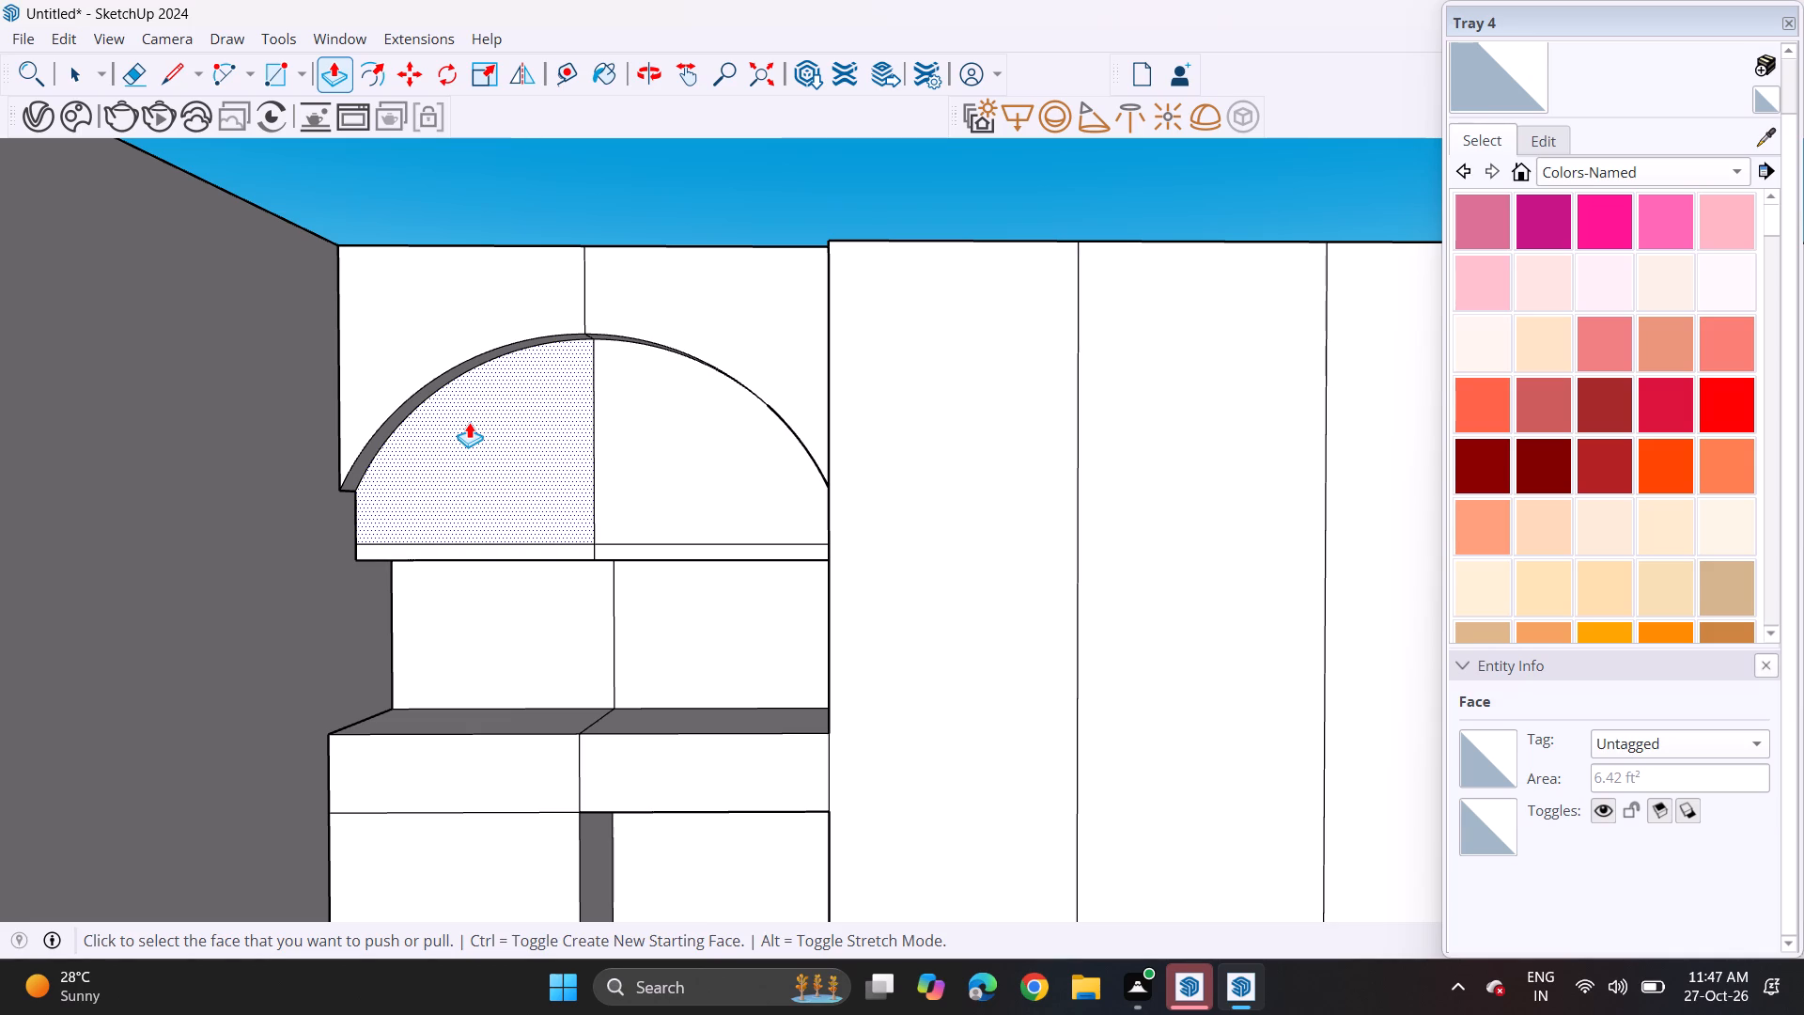
scroll(476, 424, down, 3)
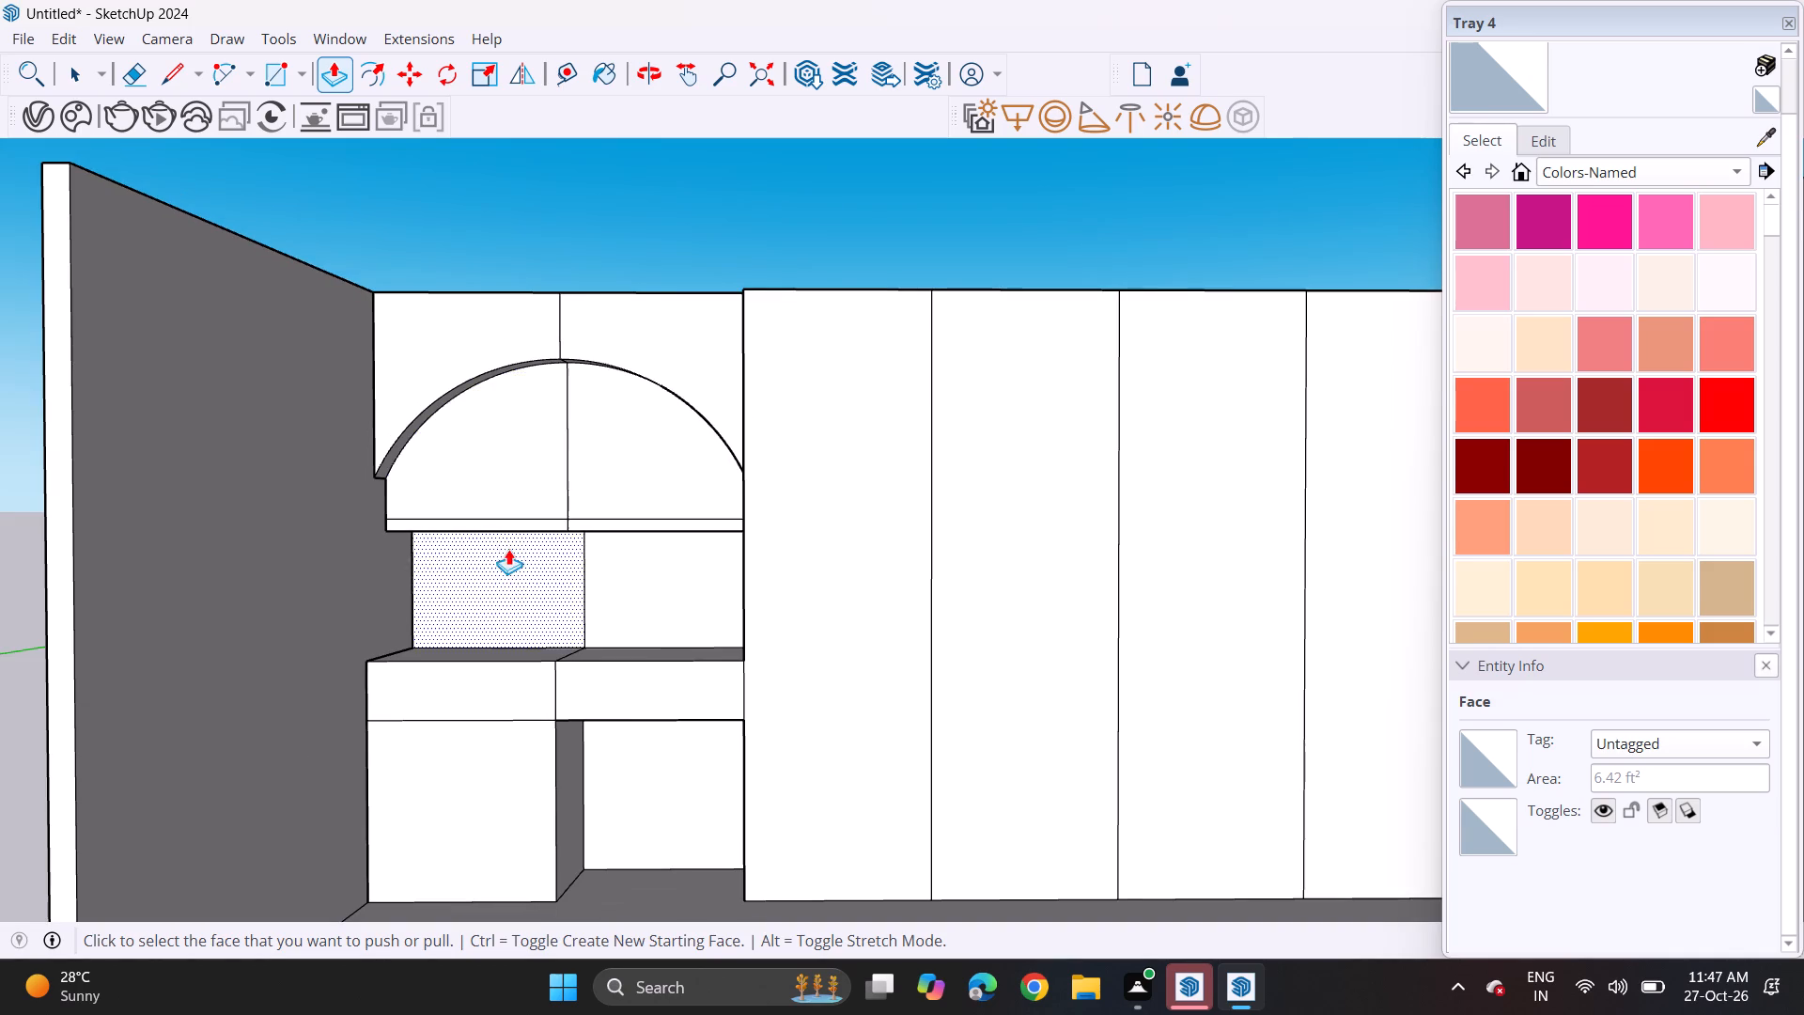
shift+middle_drag(518, 572, 487, 459)
middle_drag(487, 458, 483, 495)
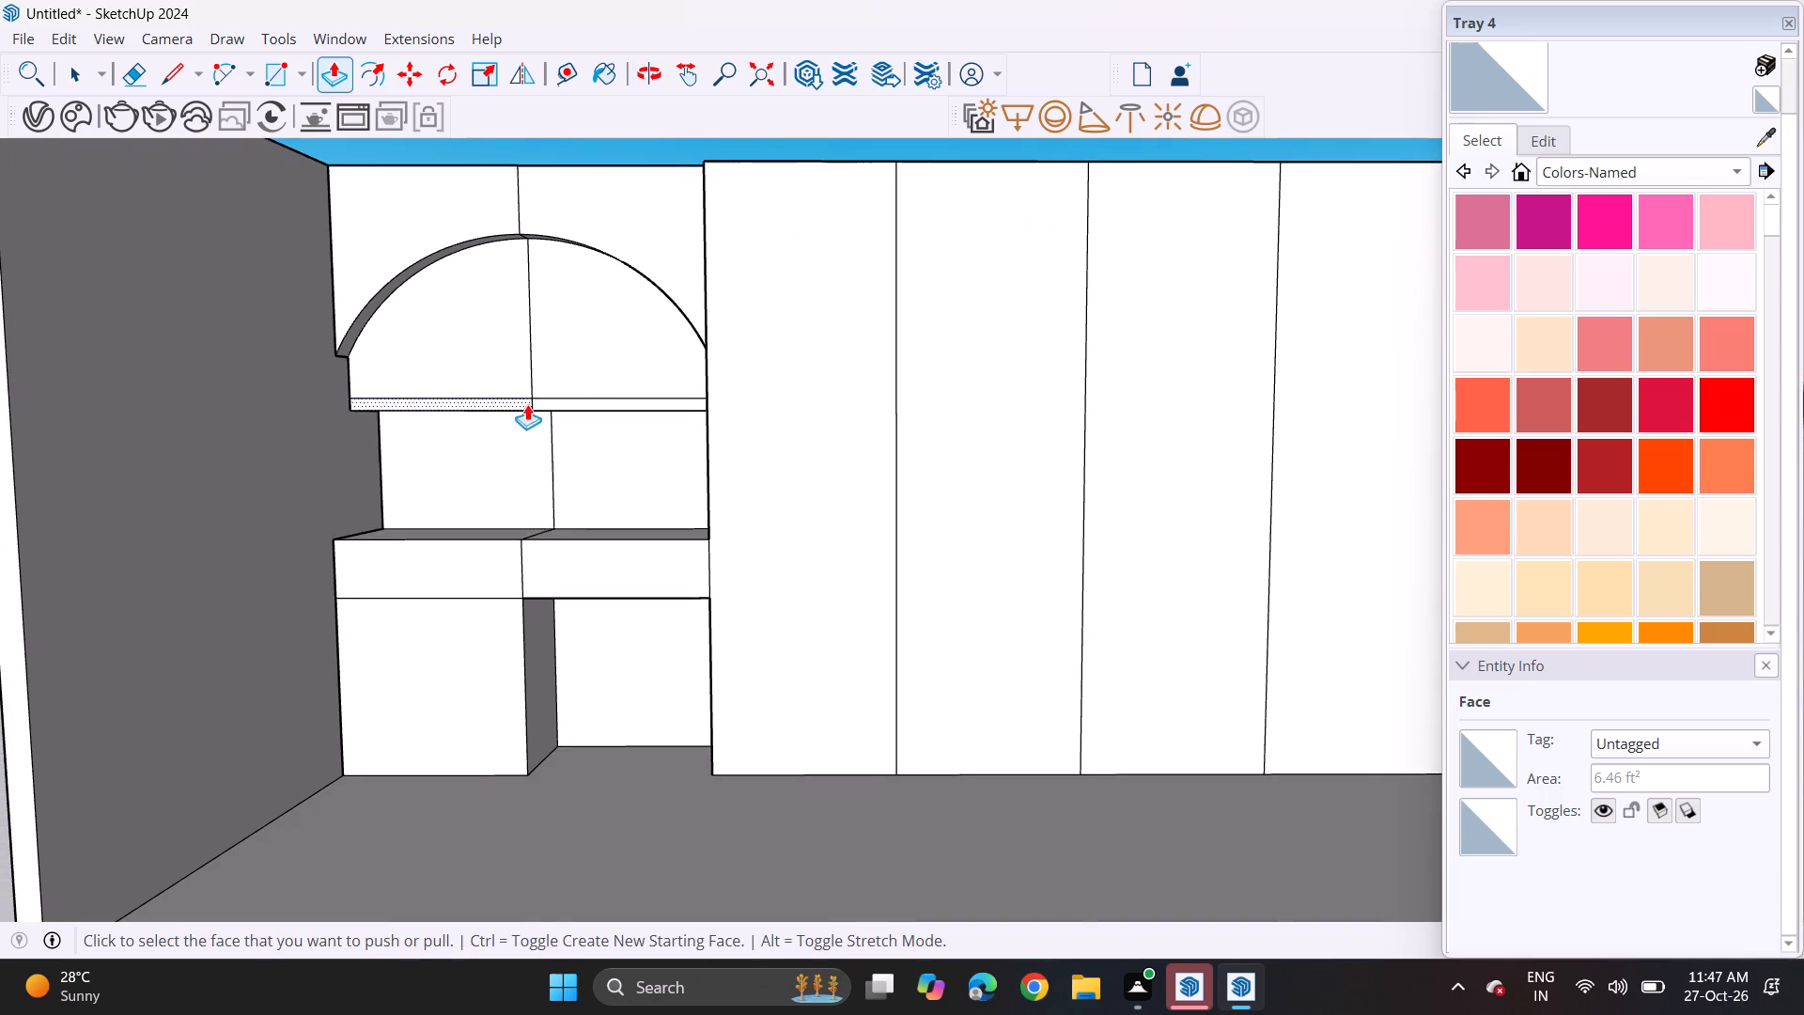
scroll(528, 402, up, 5)
middle_drag(512, 404, 500, 321)
scroll(448, 470, up, 5)
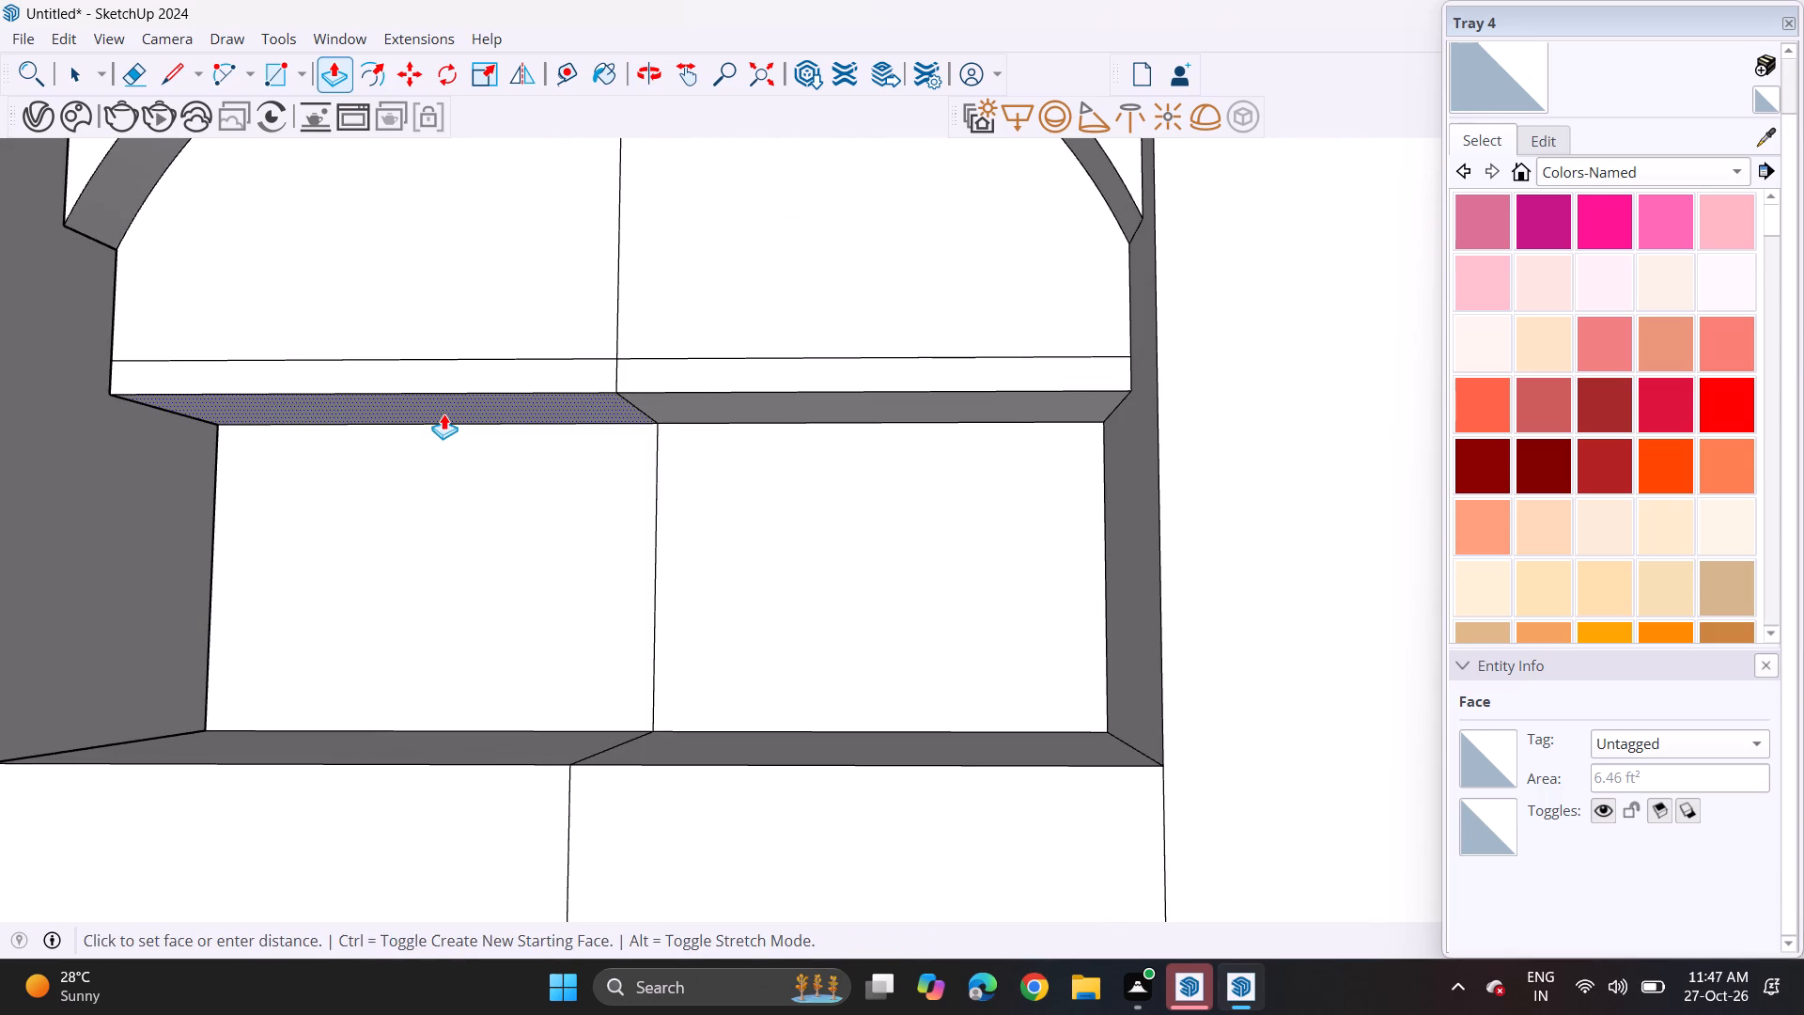
click(443, 414)
click(449, 397)
double_click(686, 408)
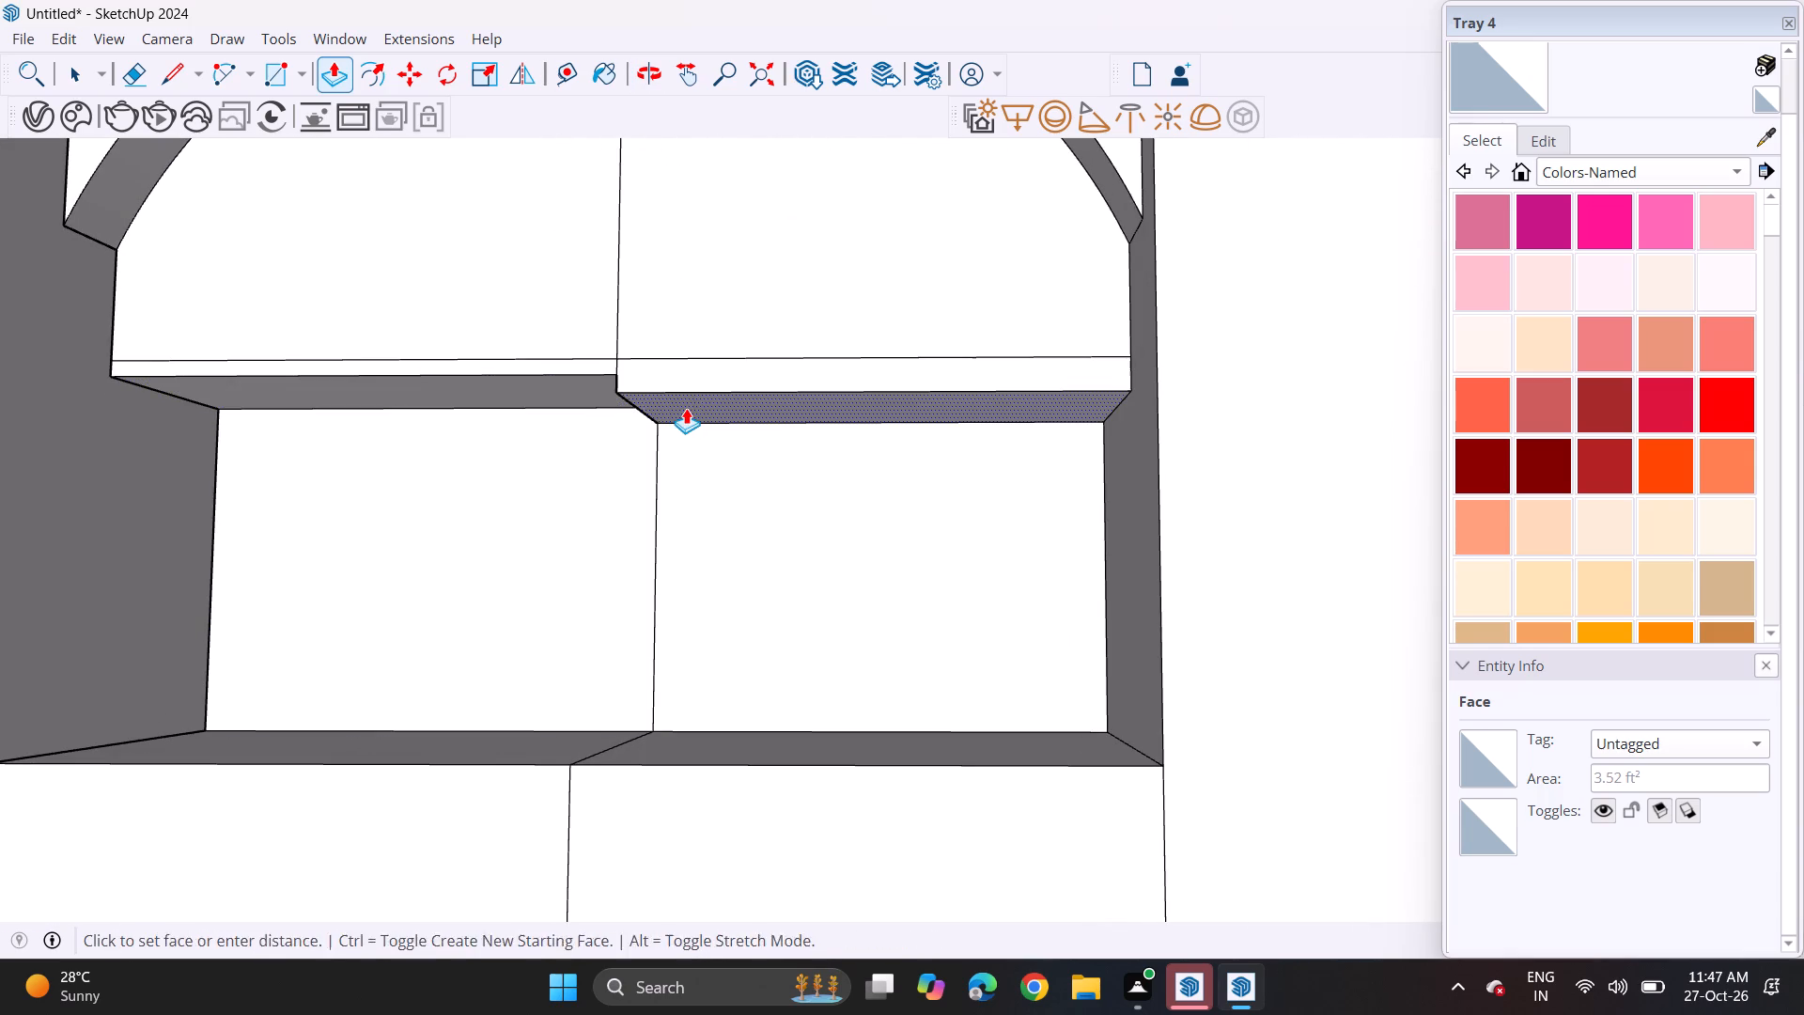
Examine the arched niche, shelf, band and wall panels from several angles.
middle_drag(659, 372, 619, 518)
scroll(603, 497, down, 5)
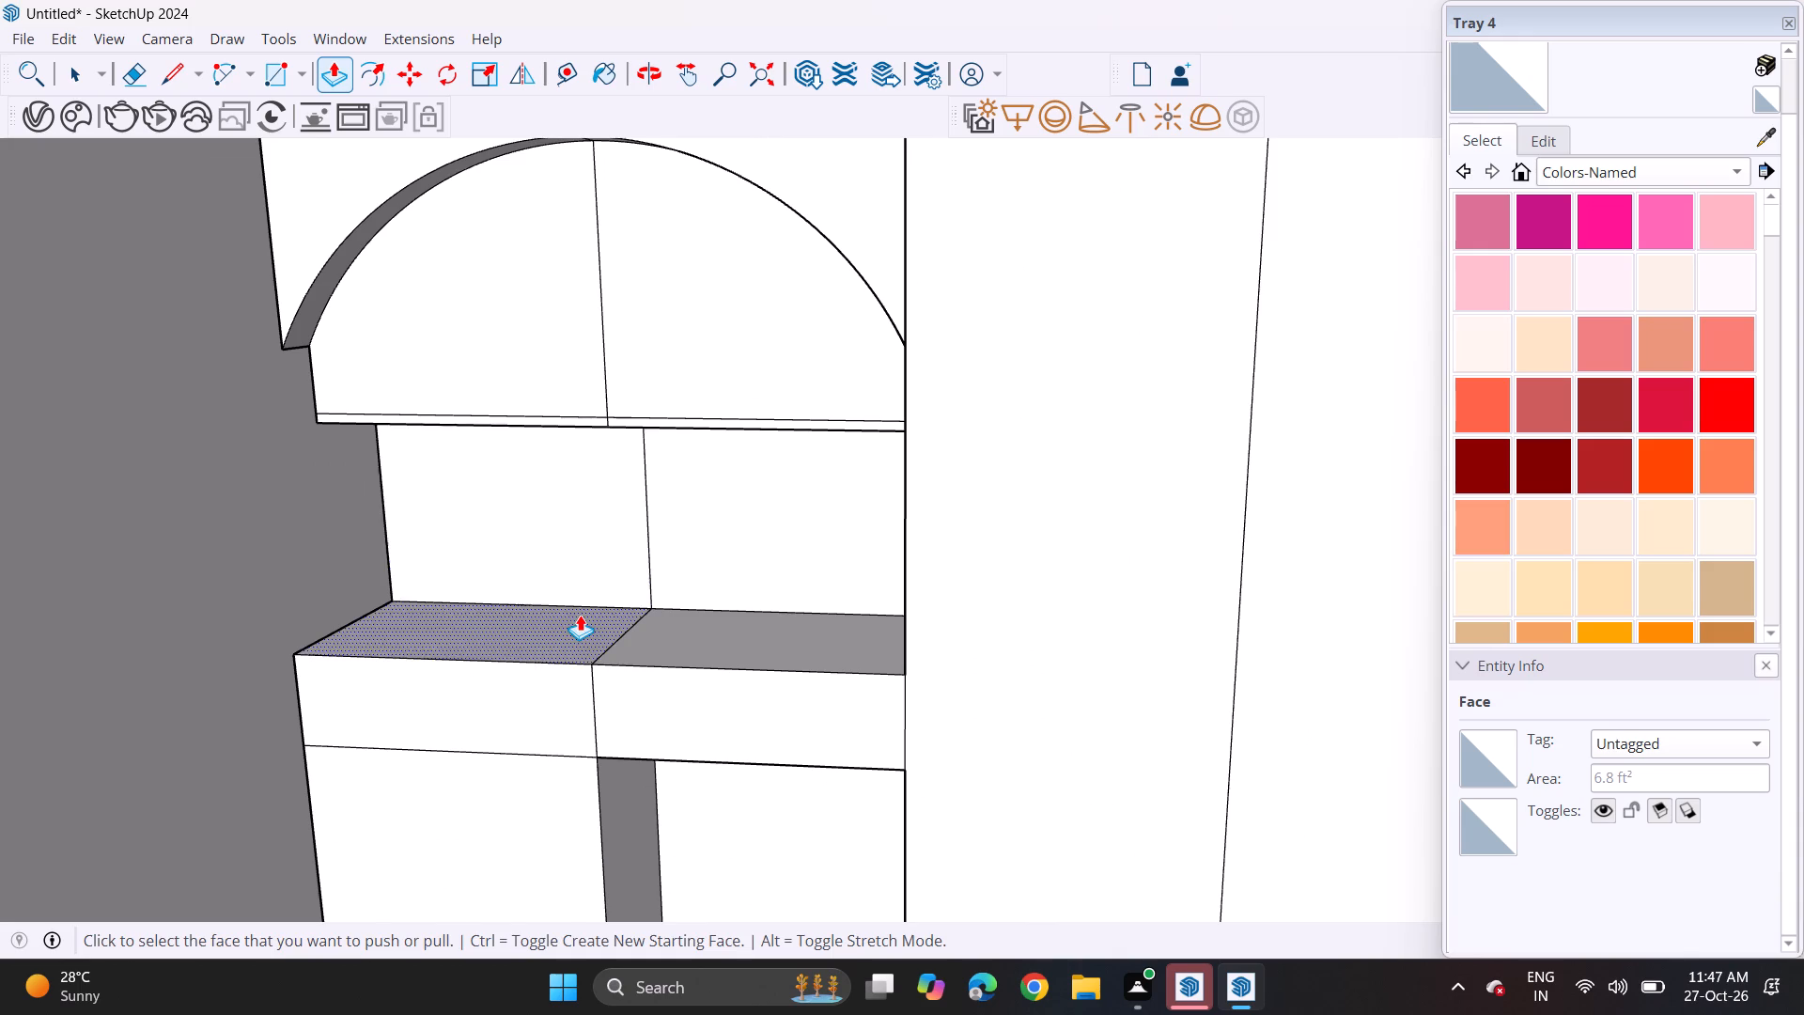
scroll(580, 615, down, 4)
middle_drag(578, 681, 551, 476)
middle_drag(551, 476, 569, 411)
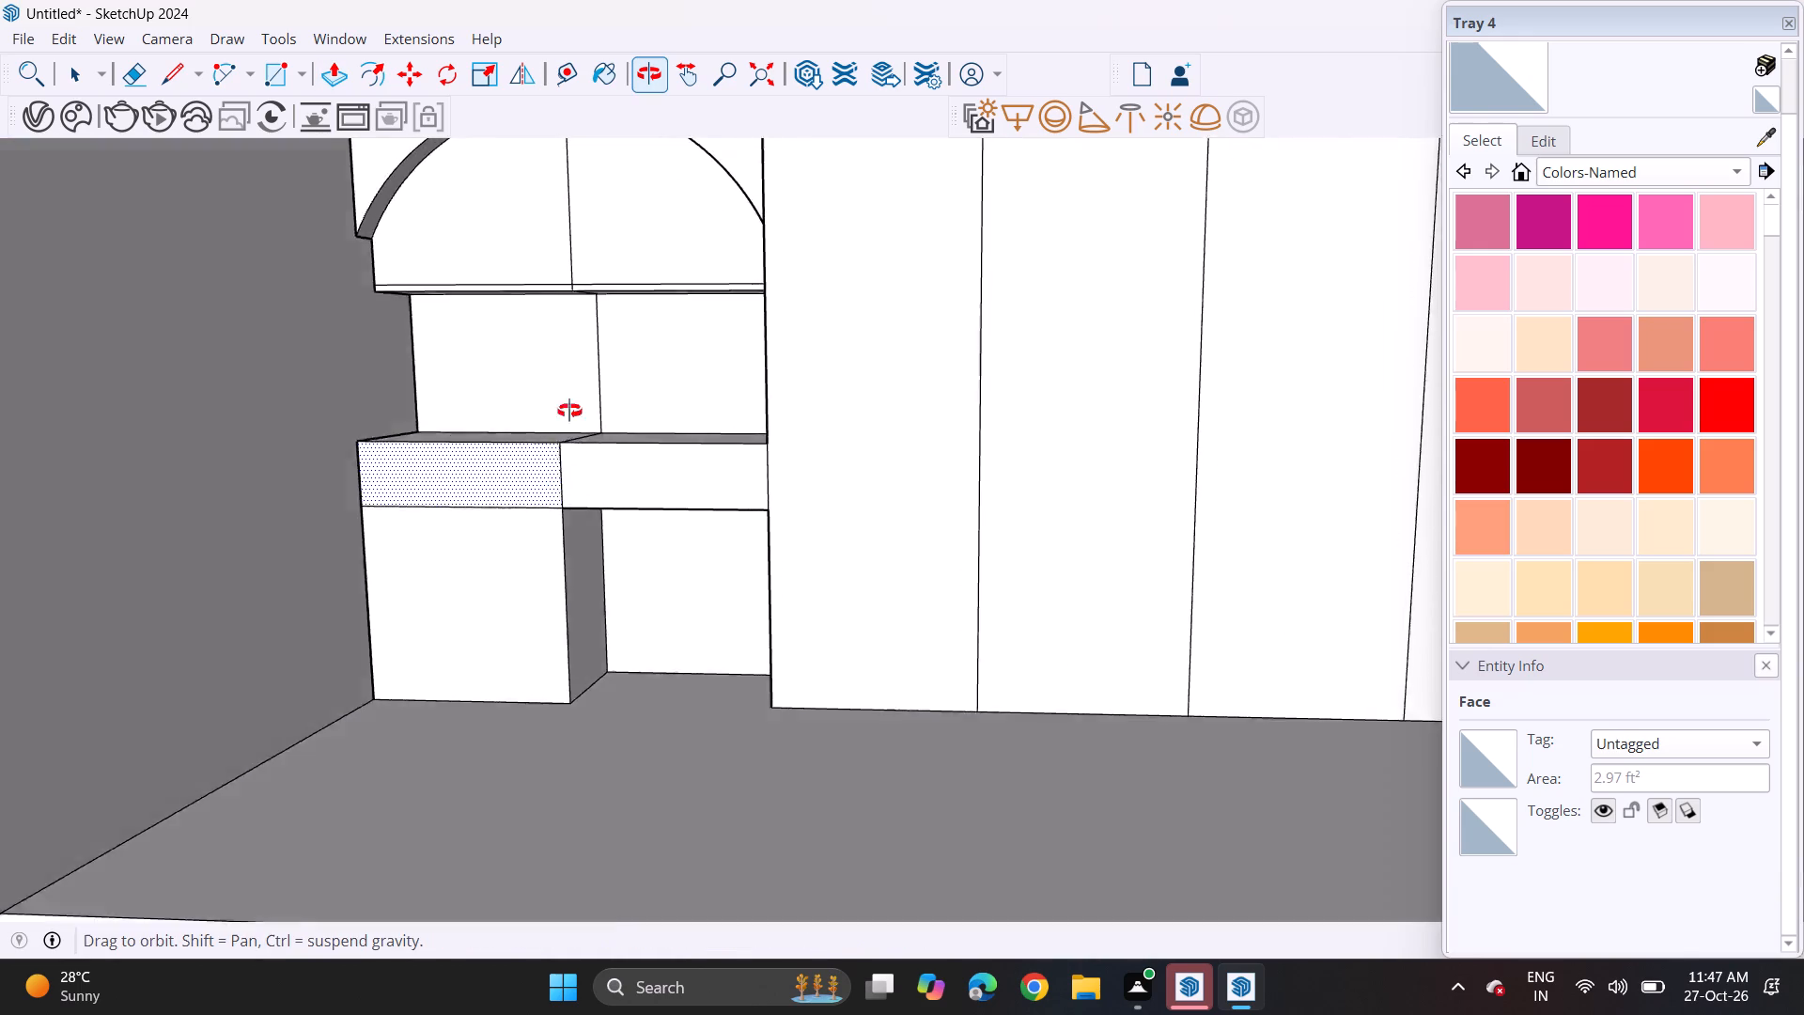
middle_drag(569, 411, 692, 398)
scroll(675, 399, down, 3)
scroll(671, 403, up, 1)
scroll(668, 409, down, 1)
scroll(666, 413, up, 1)
middle_drag(739, 374, 548, 509)
scroll(535, 501, up, 1)
middle_drag(490, 498, 459, 507)
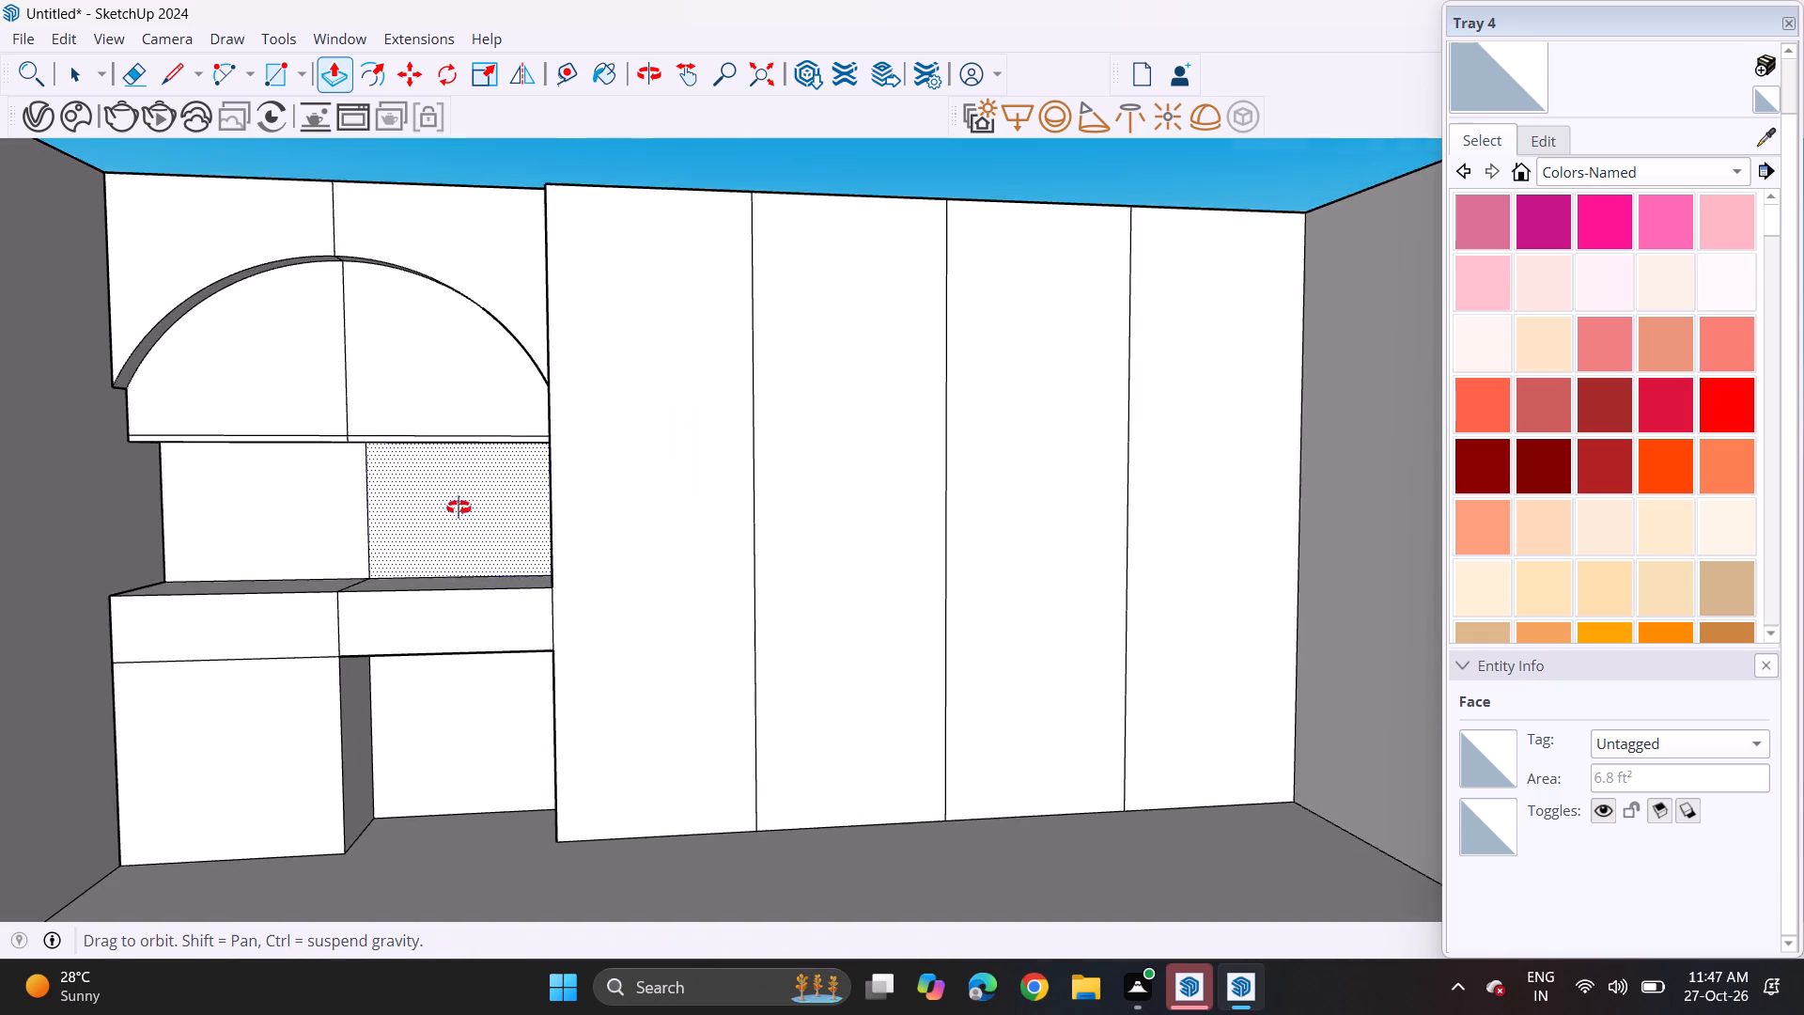
middle_drag(459, 507, 416, 510)
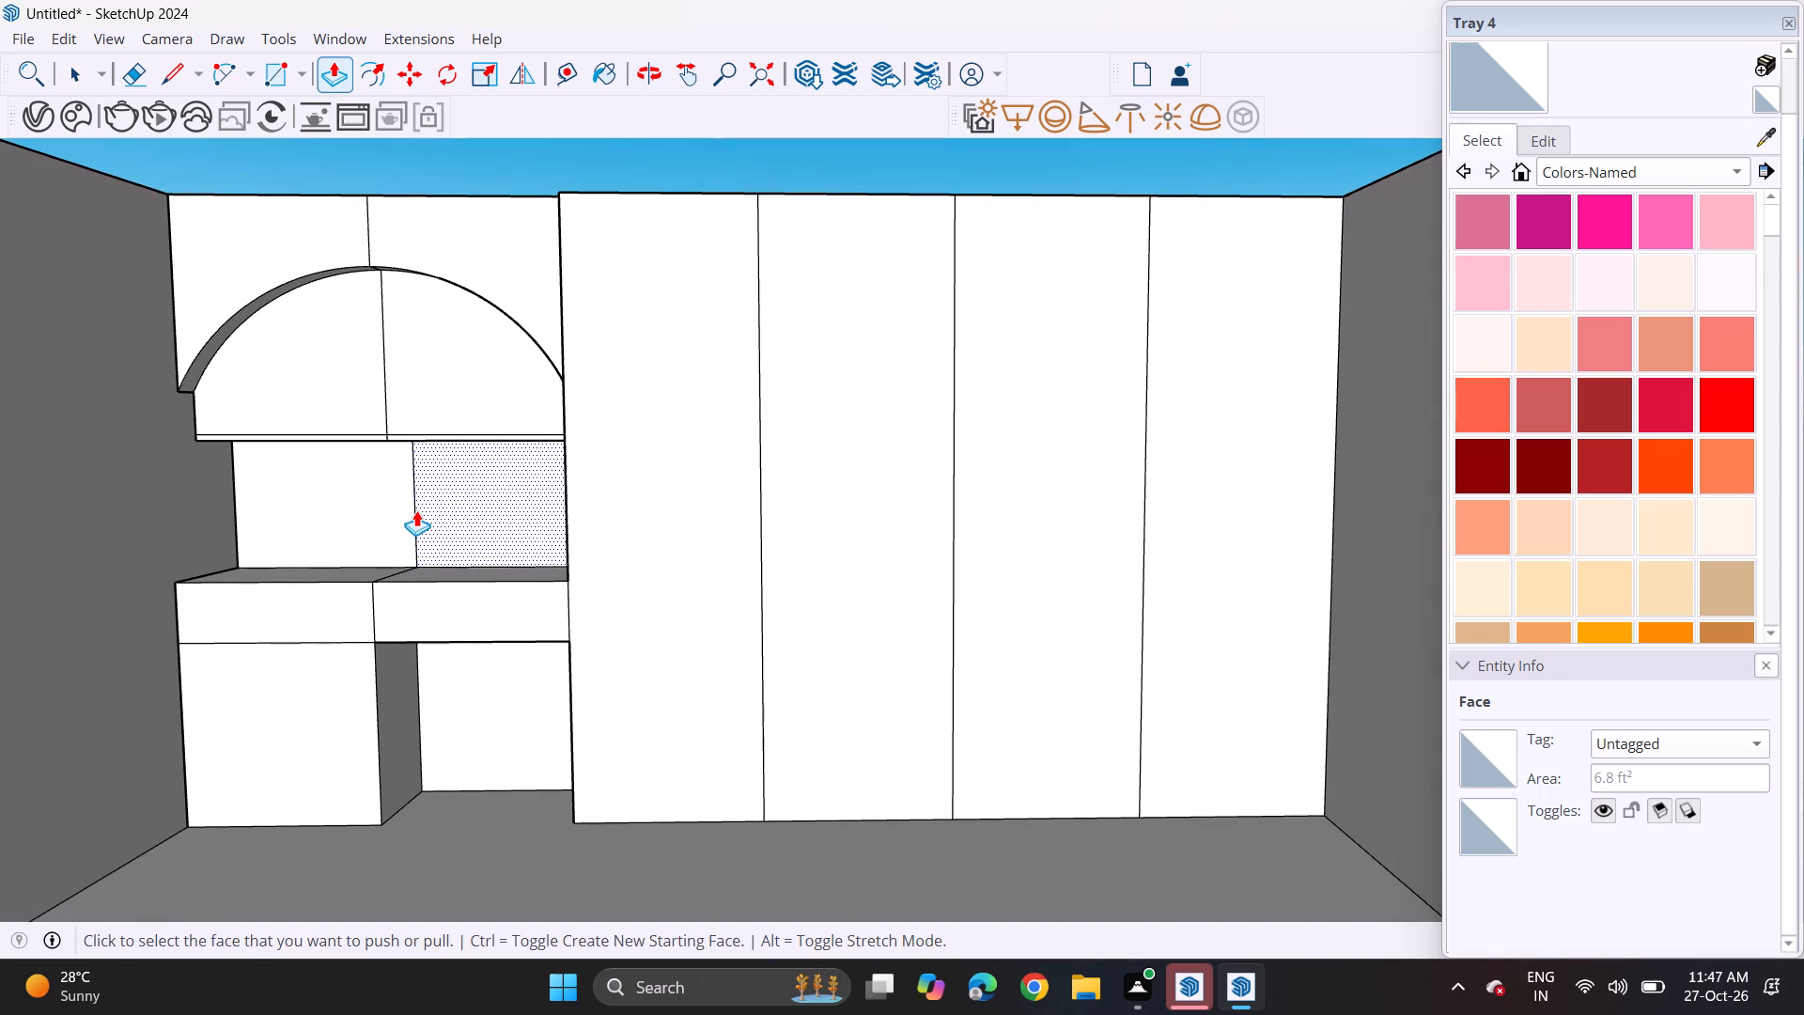
scroll(416, 510, up, 3)
middle_drag(331, 605, 275, 500)
scroll(308, 580, up, 1)
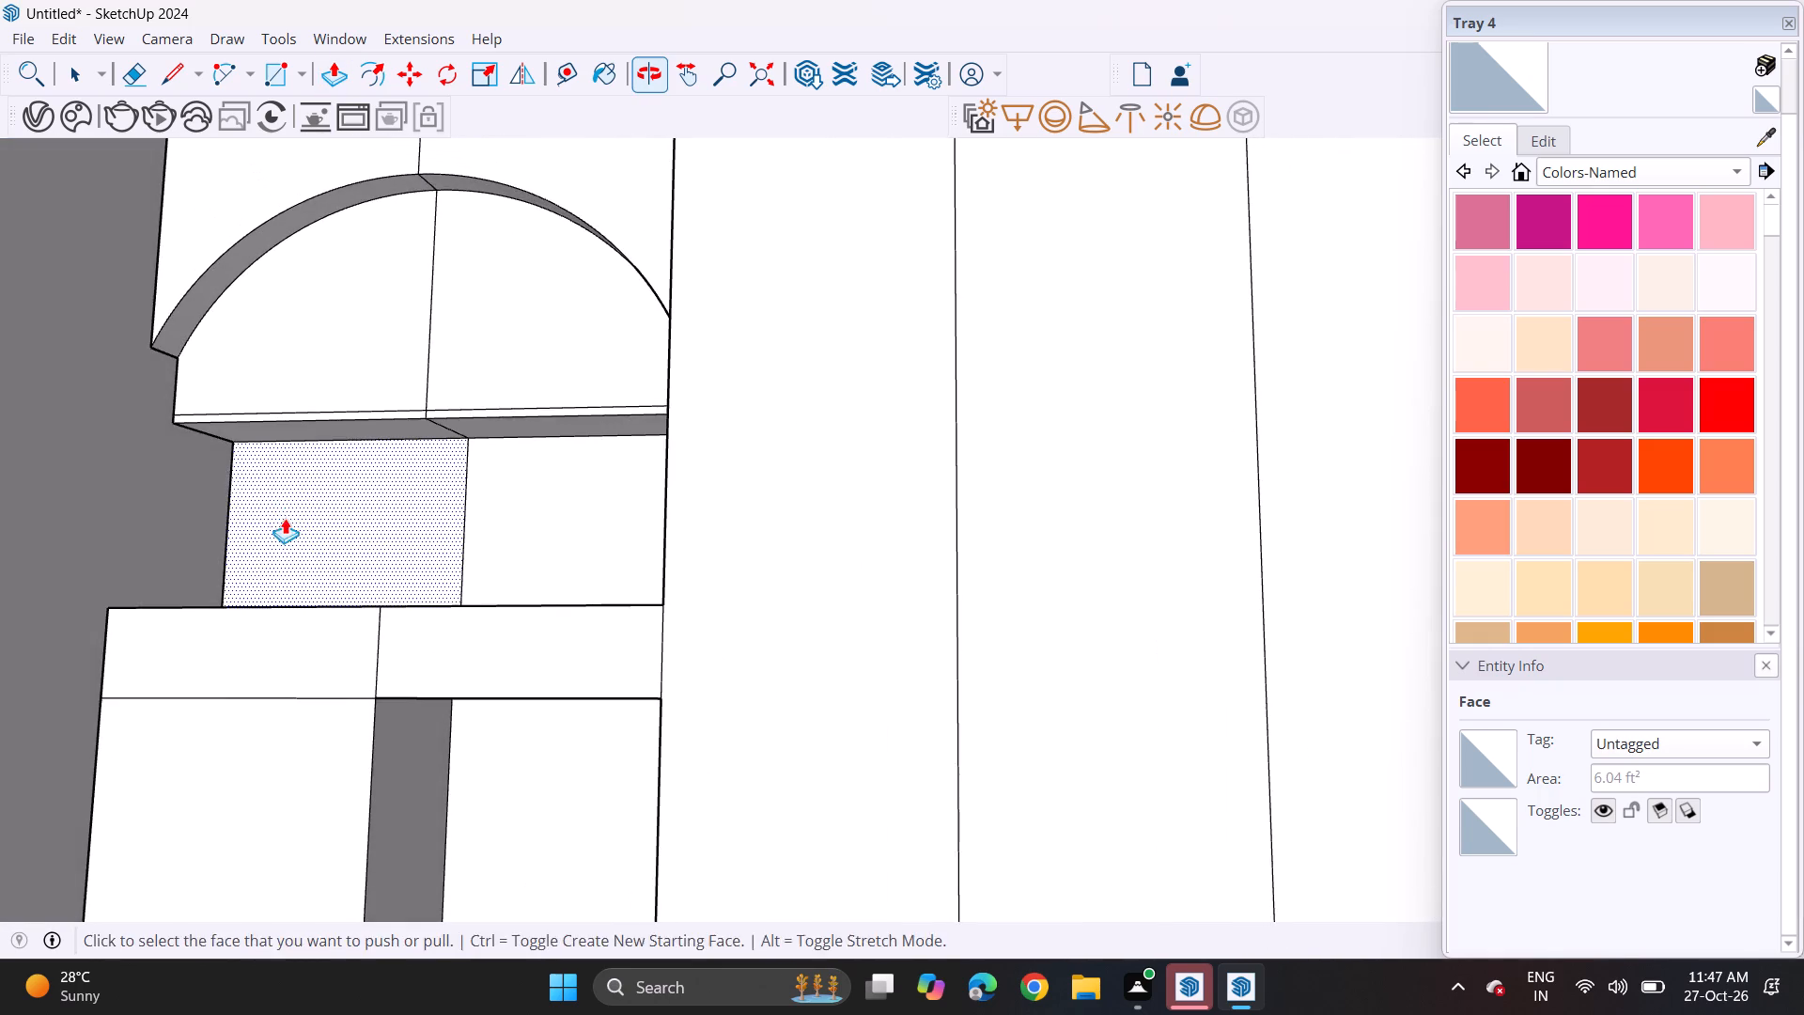
Draw low rectangles along the floor edge of the closed lower panel, one on its front and one on the side facing the open bay.
middle_drag(296, 535, 315, 348)
middle_drag(330, 533, 319, 693)
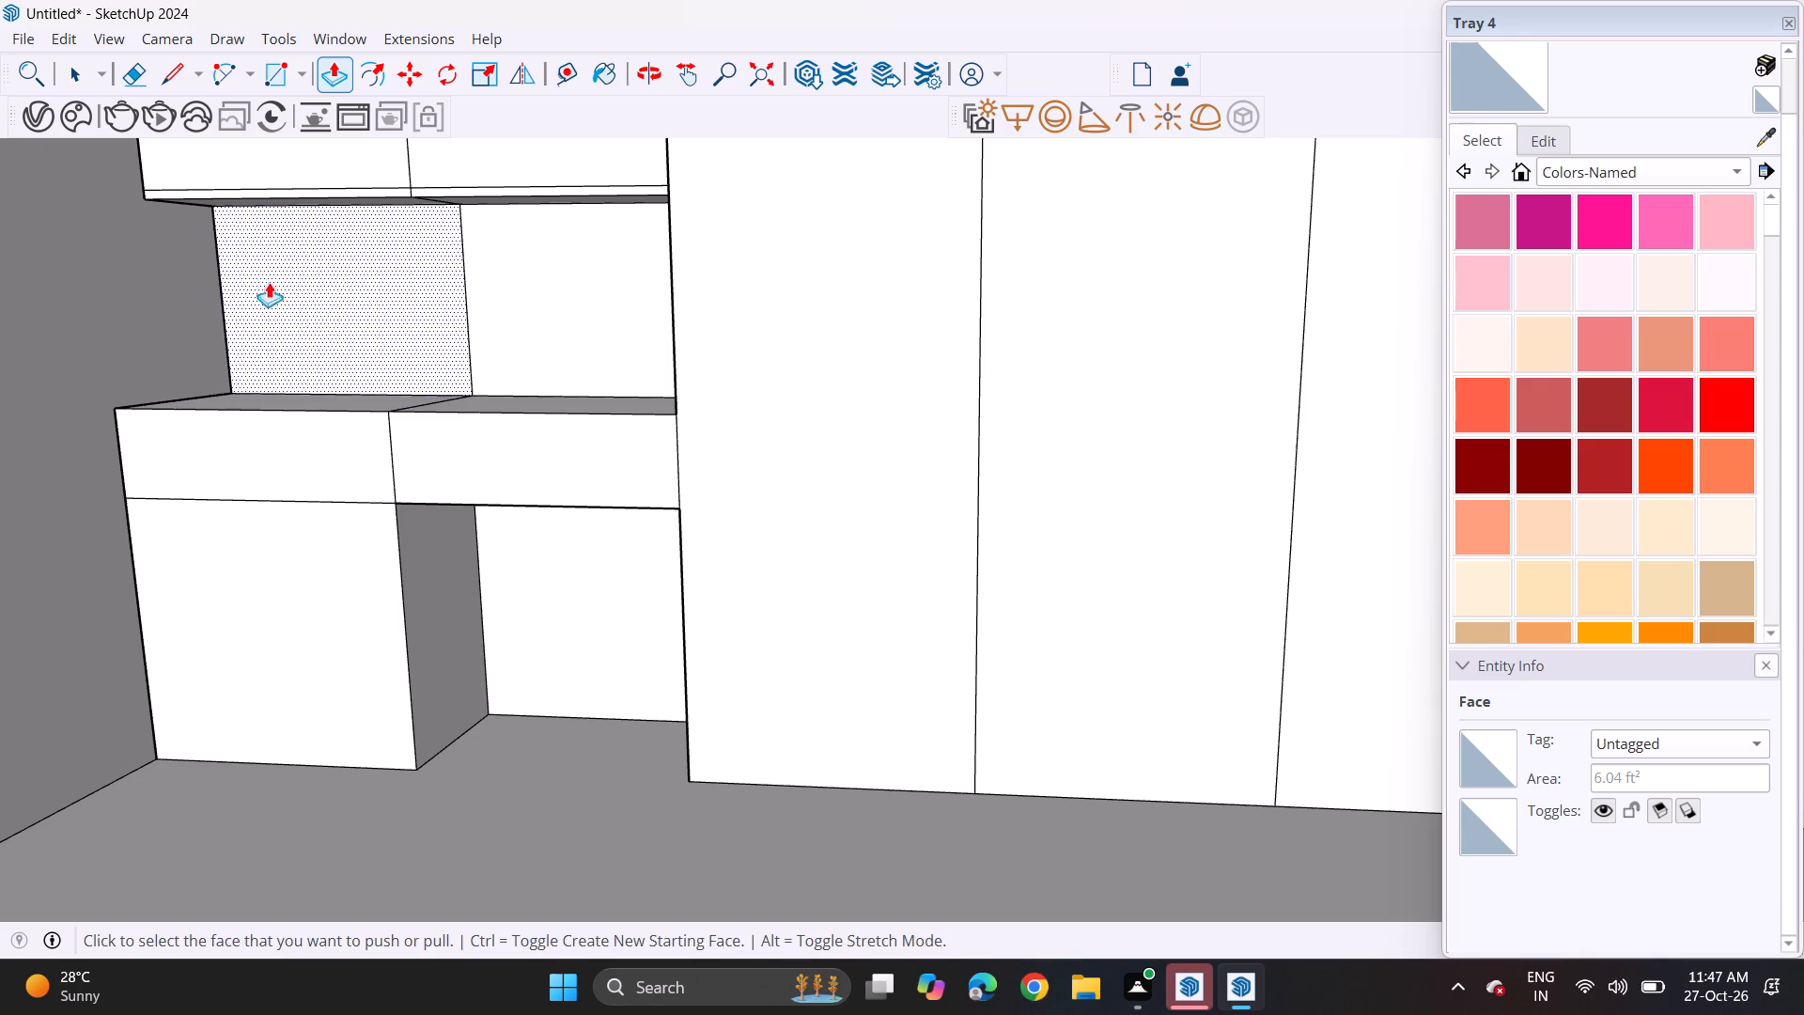
click(281, 89)
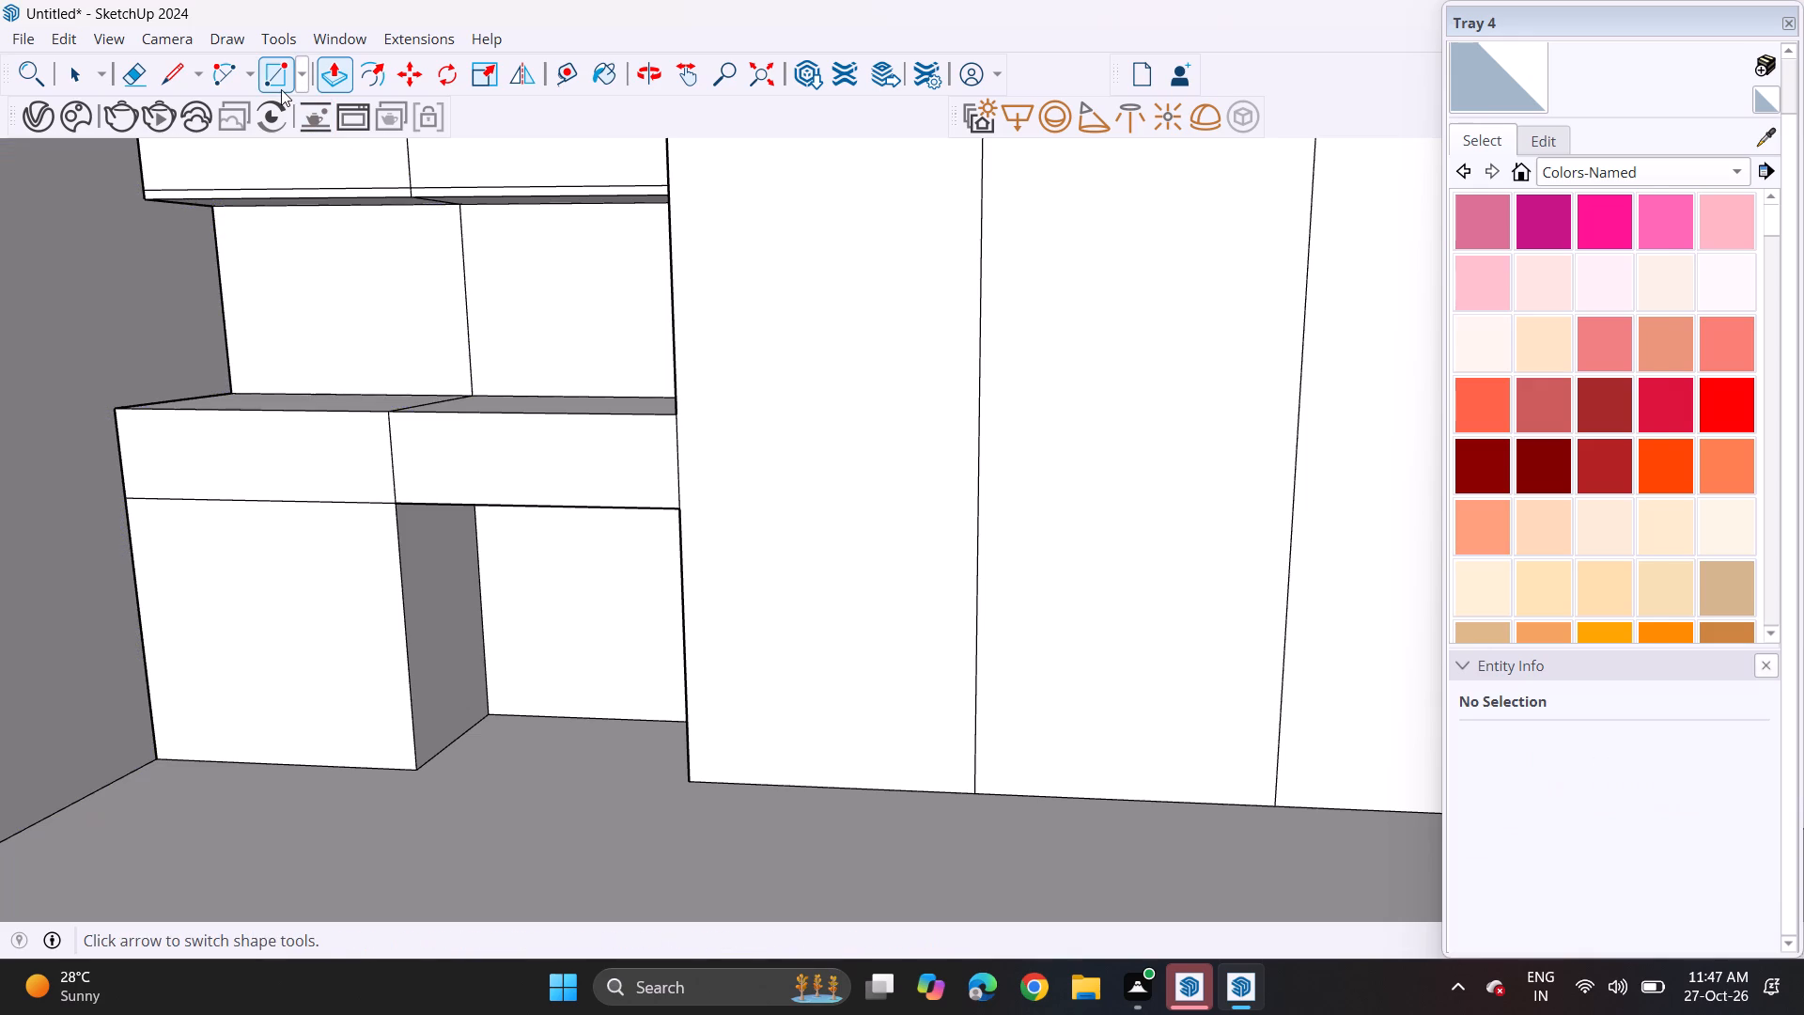
scroll(220, 636, up, 1)
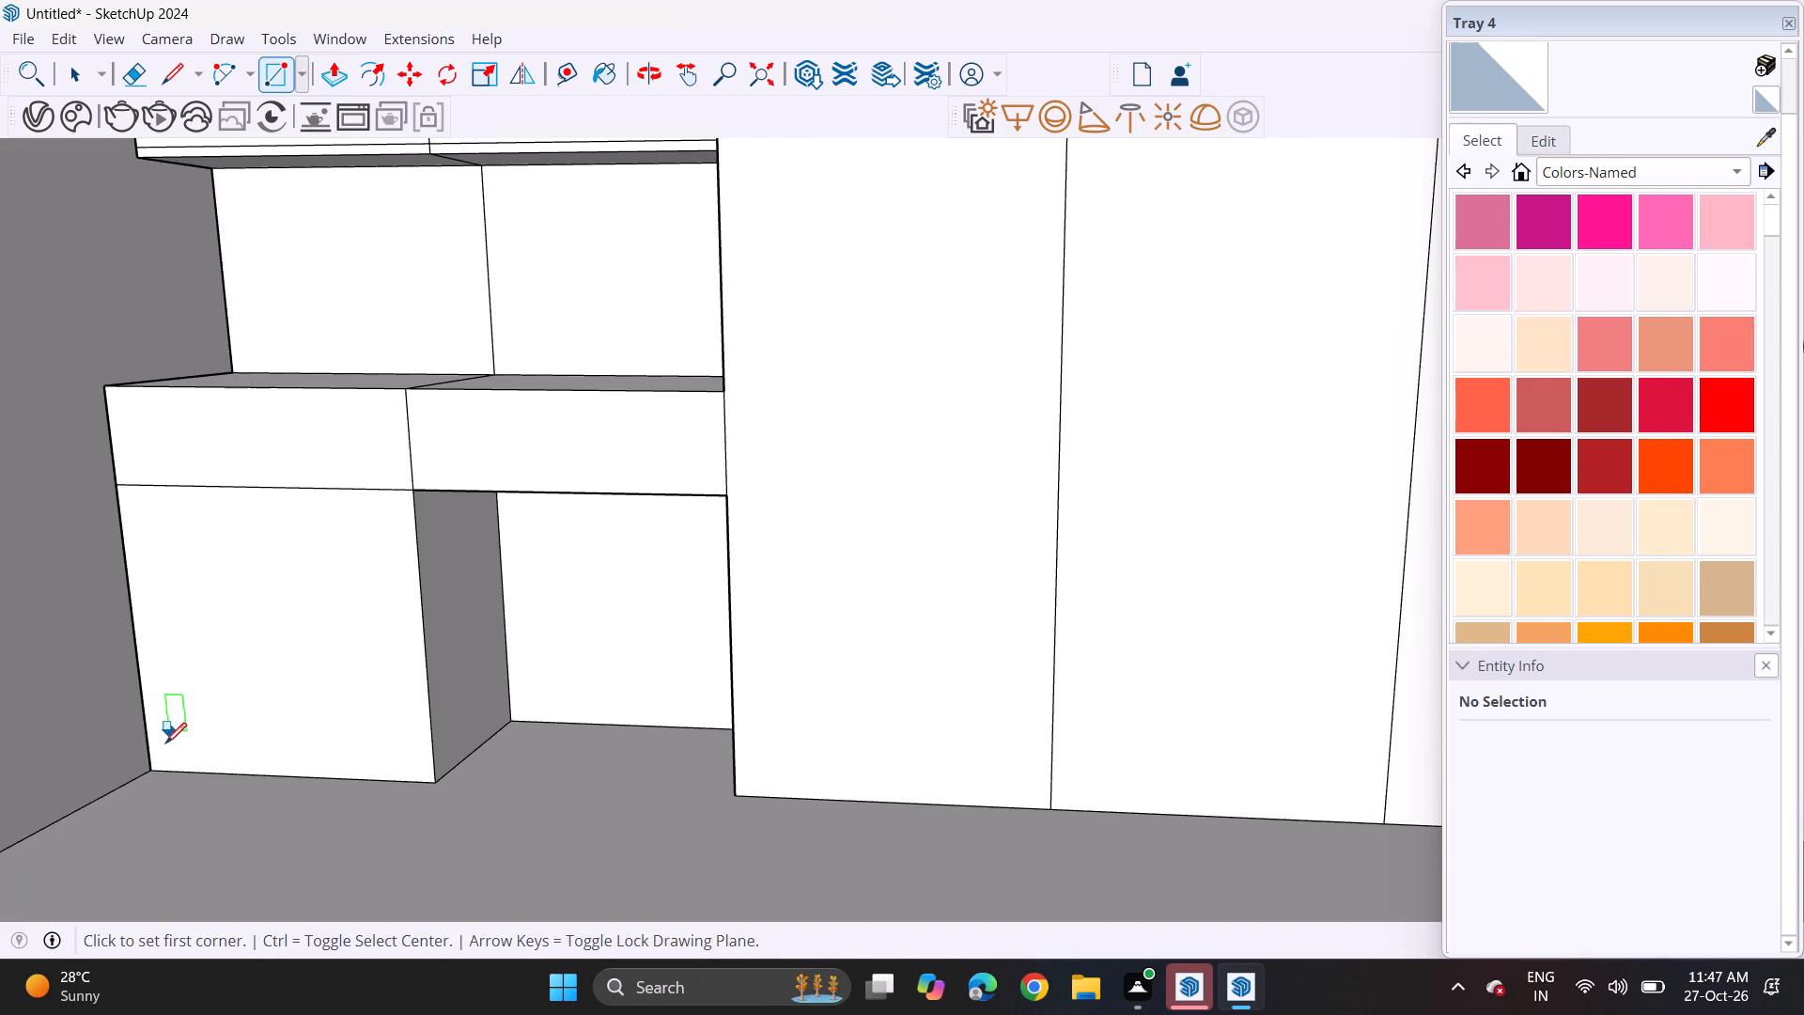
scroll(164, 750, up, 6)
click(163, 775)
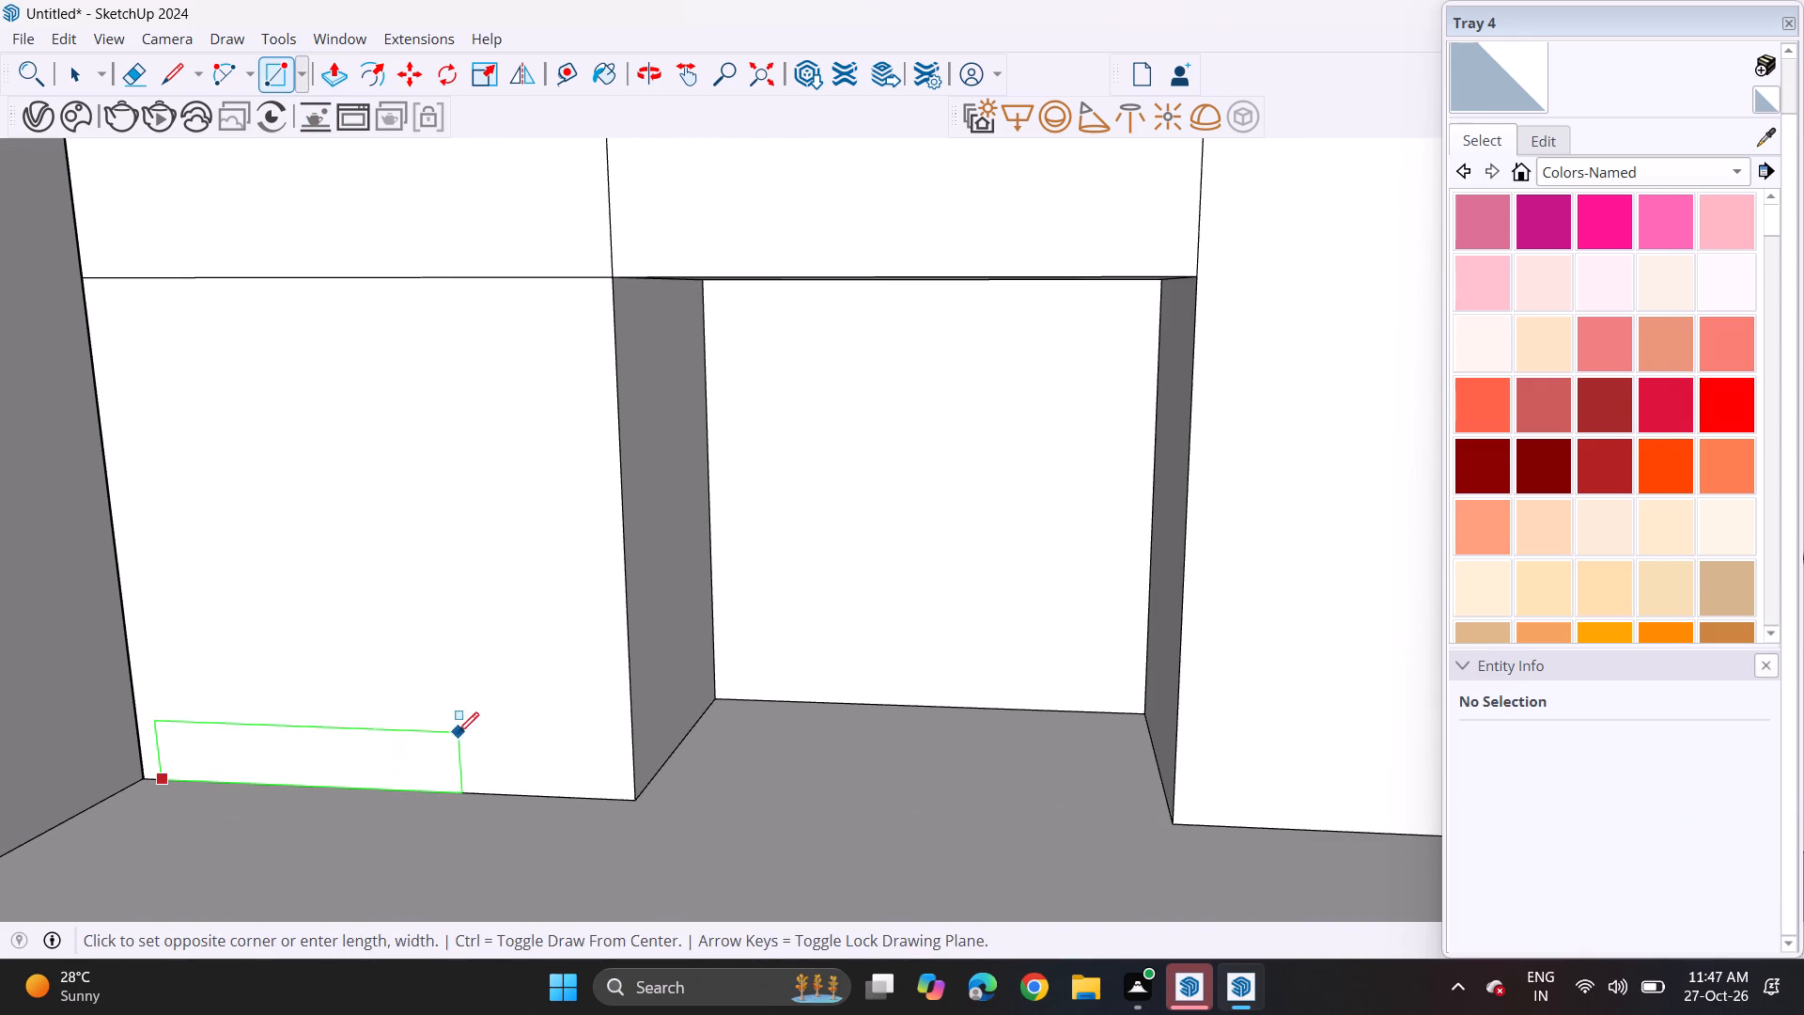
click(599, 716)
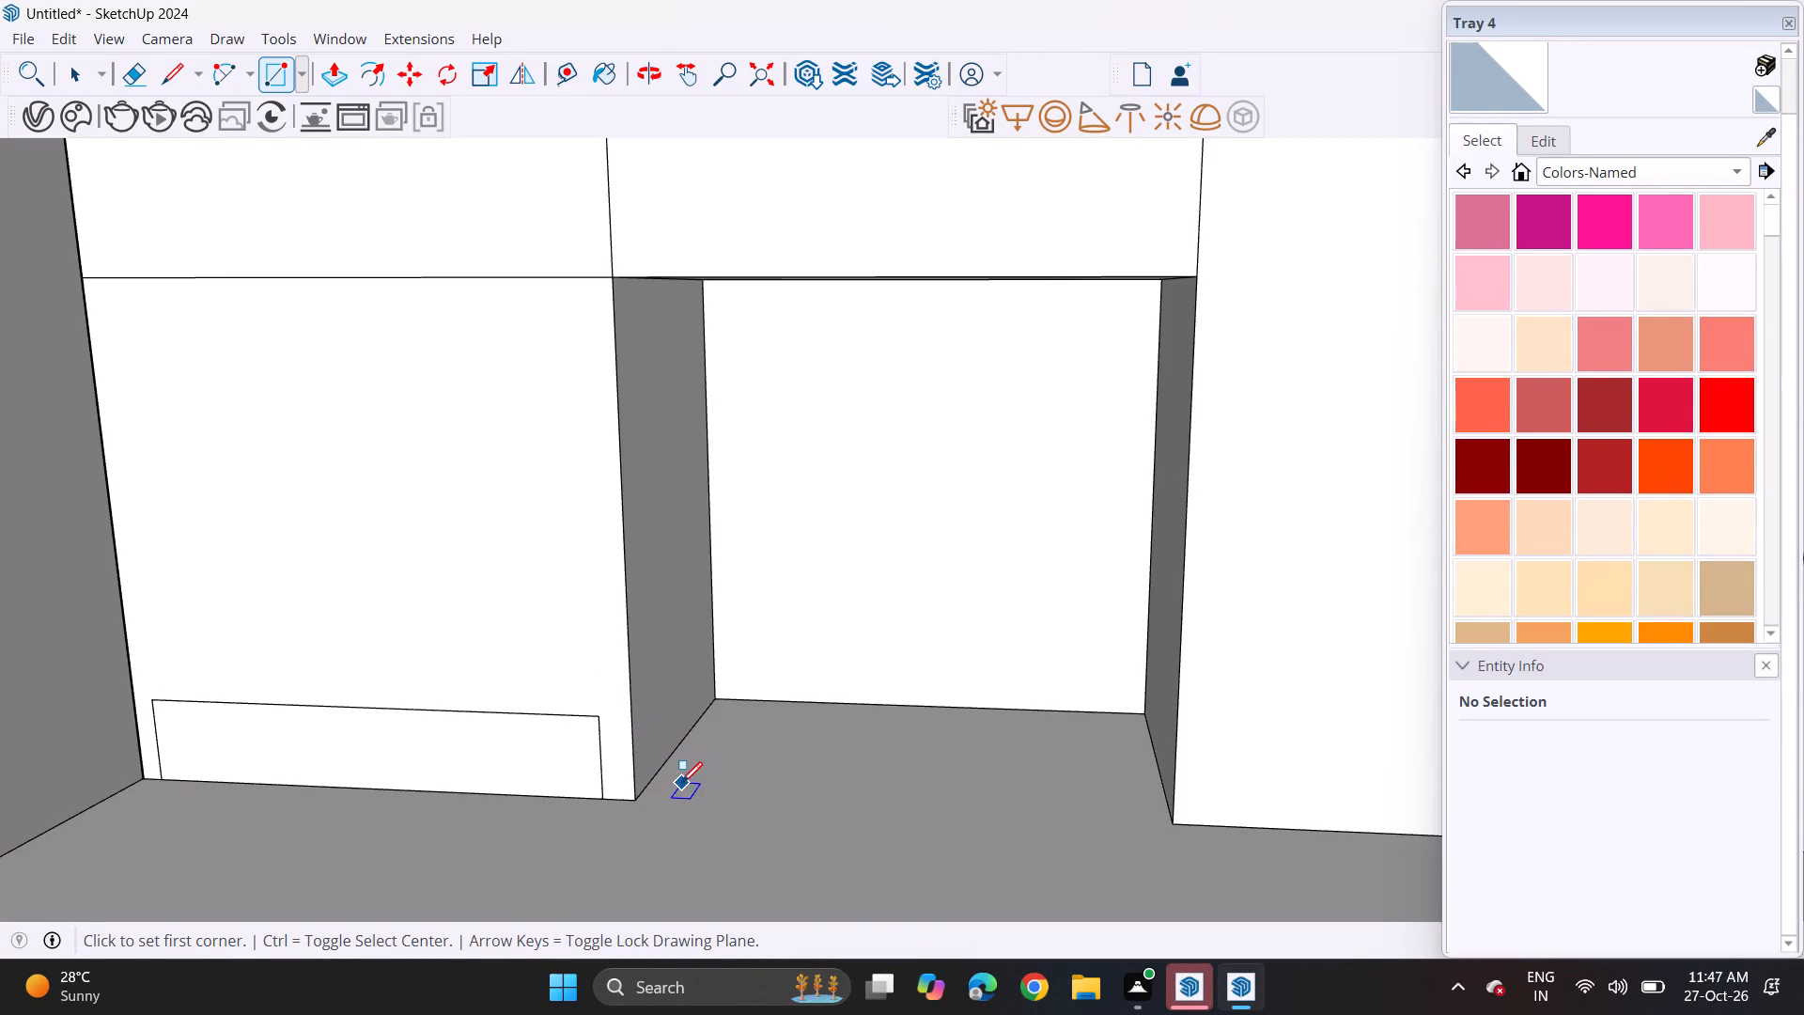
click(647, 780)
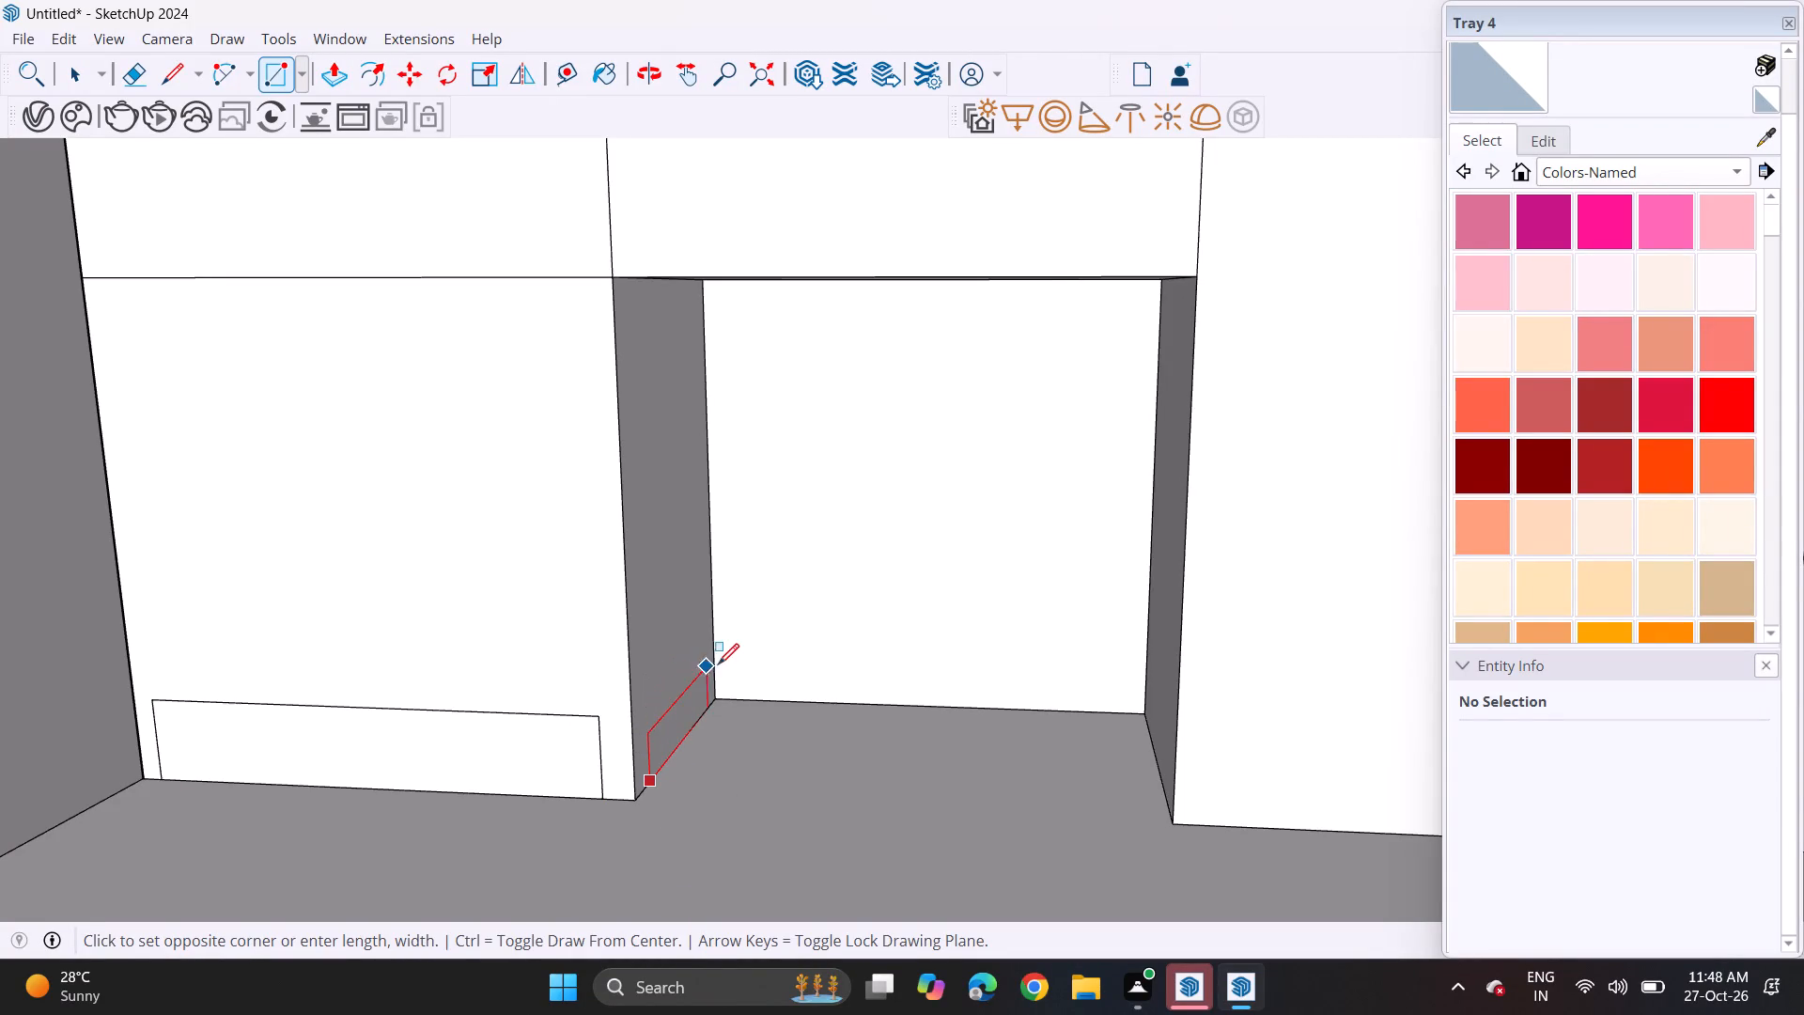
click(707, 656)
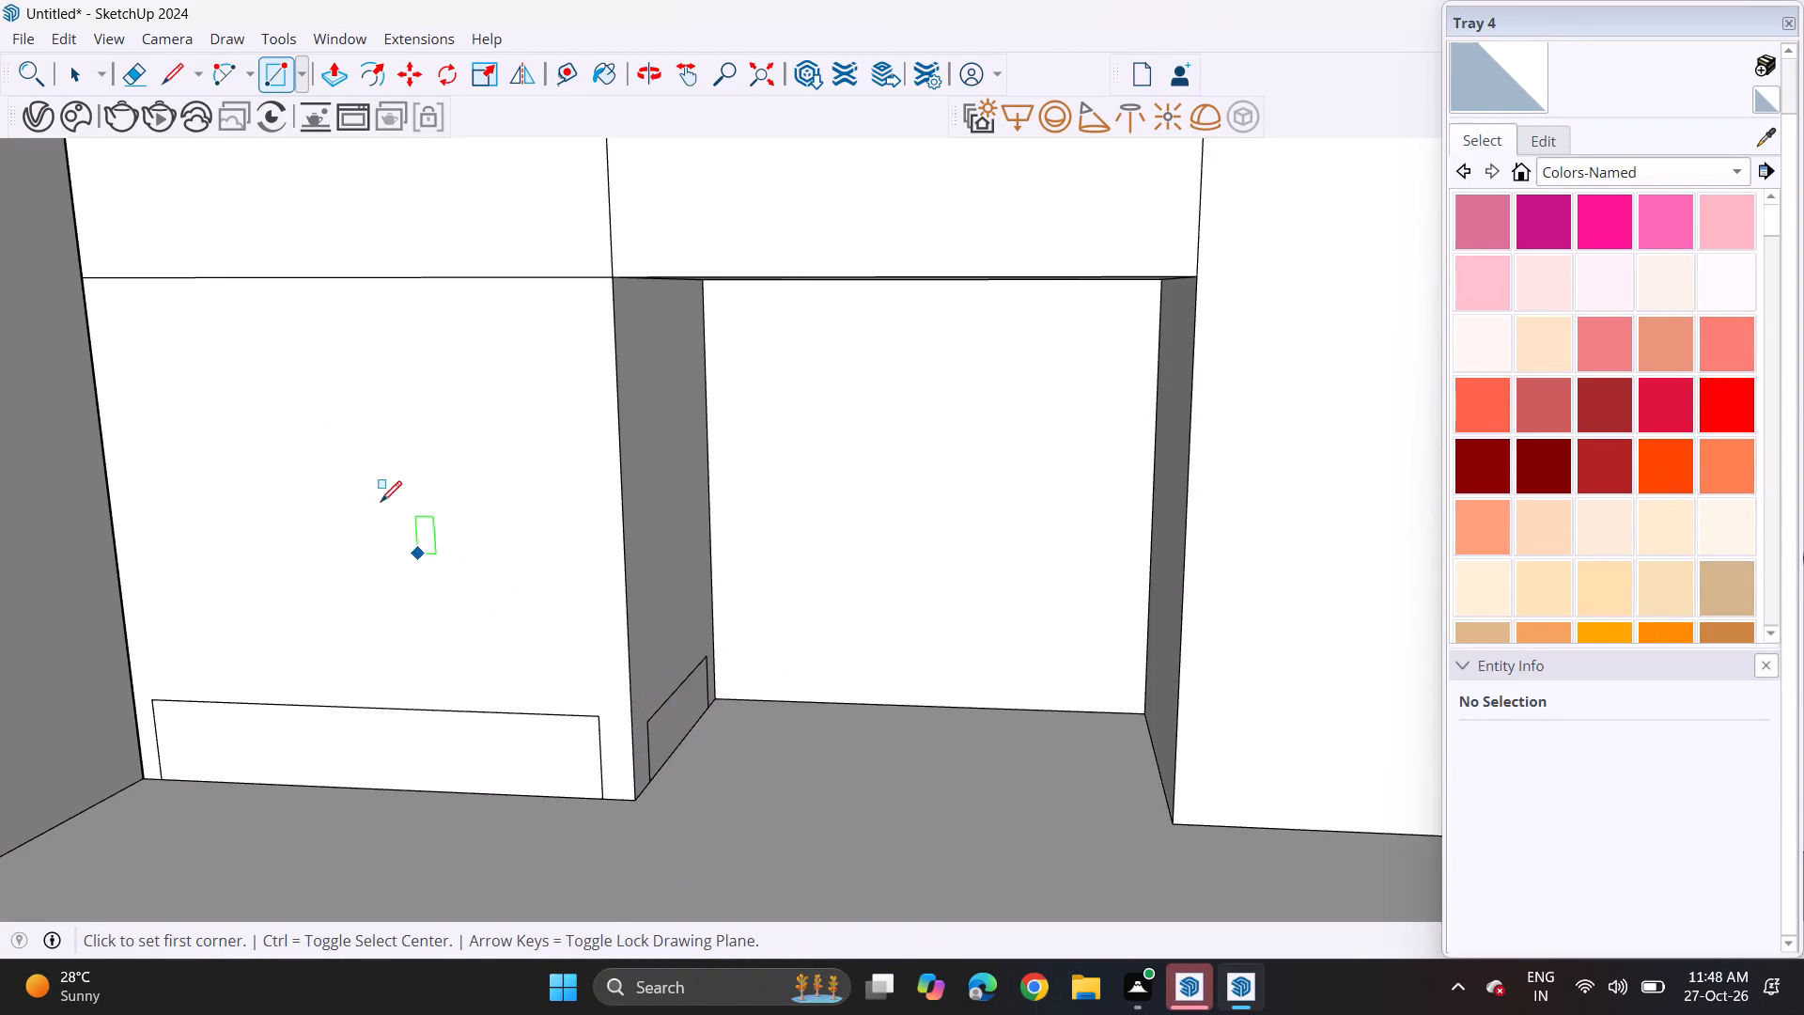
Push the front rectangle deep under the lower cabinet and the side rectangle inward, leaving a leg at the corner.
click(334, 83)
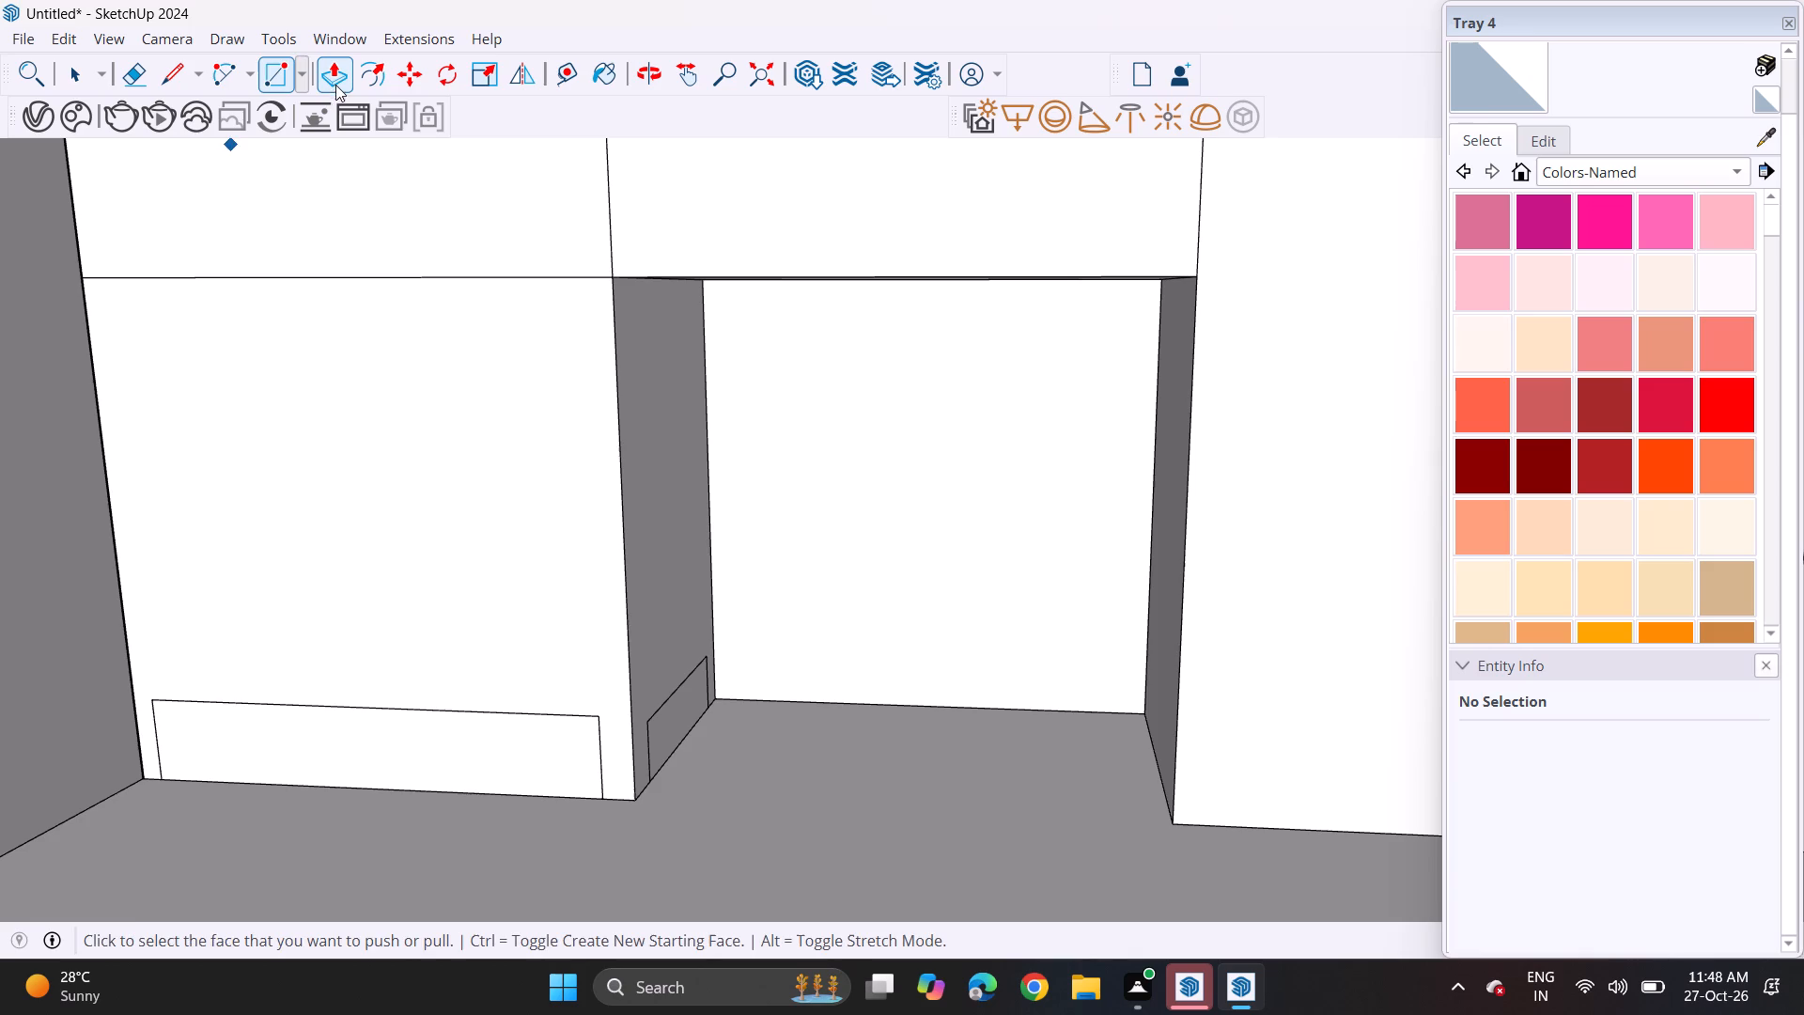
click(297, 766)
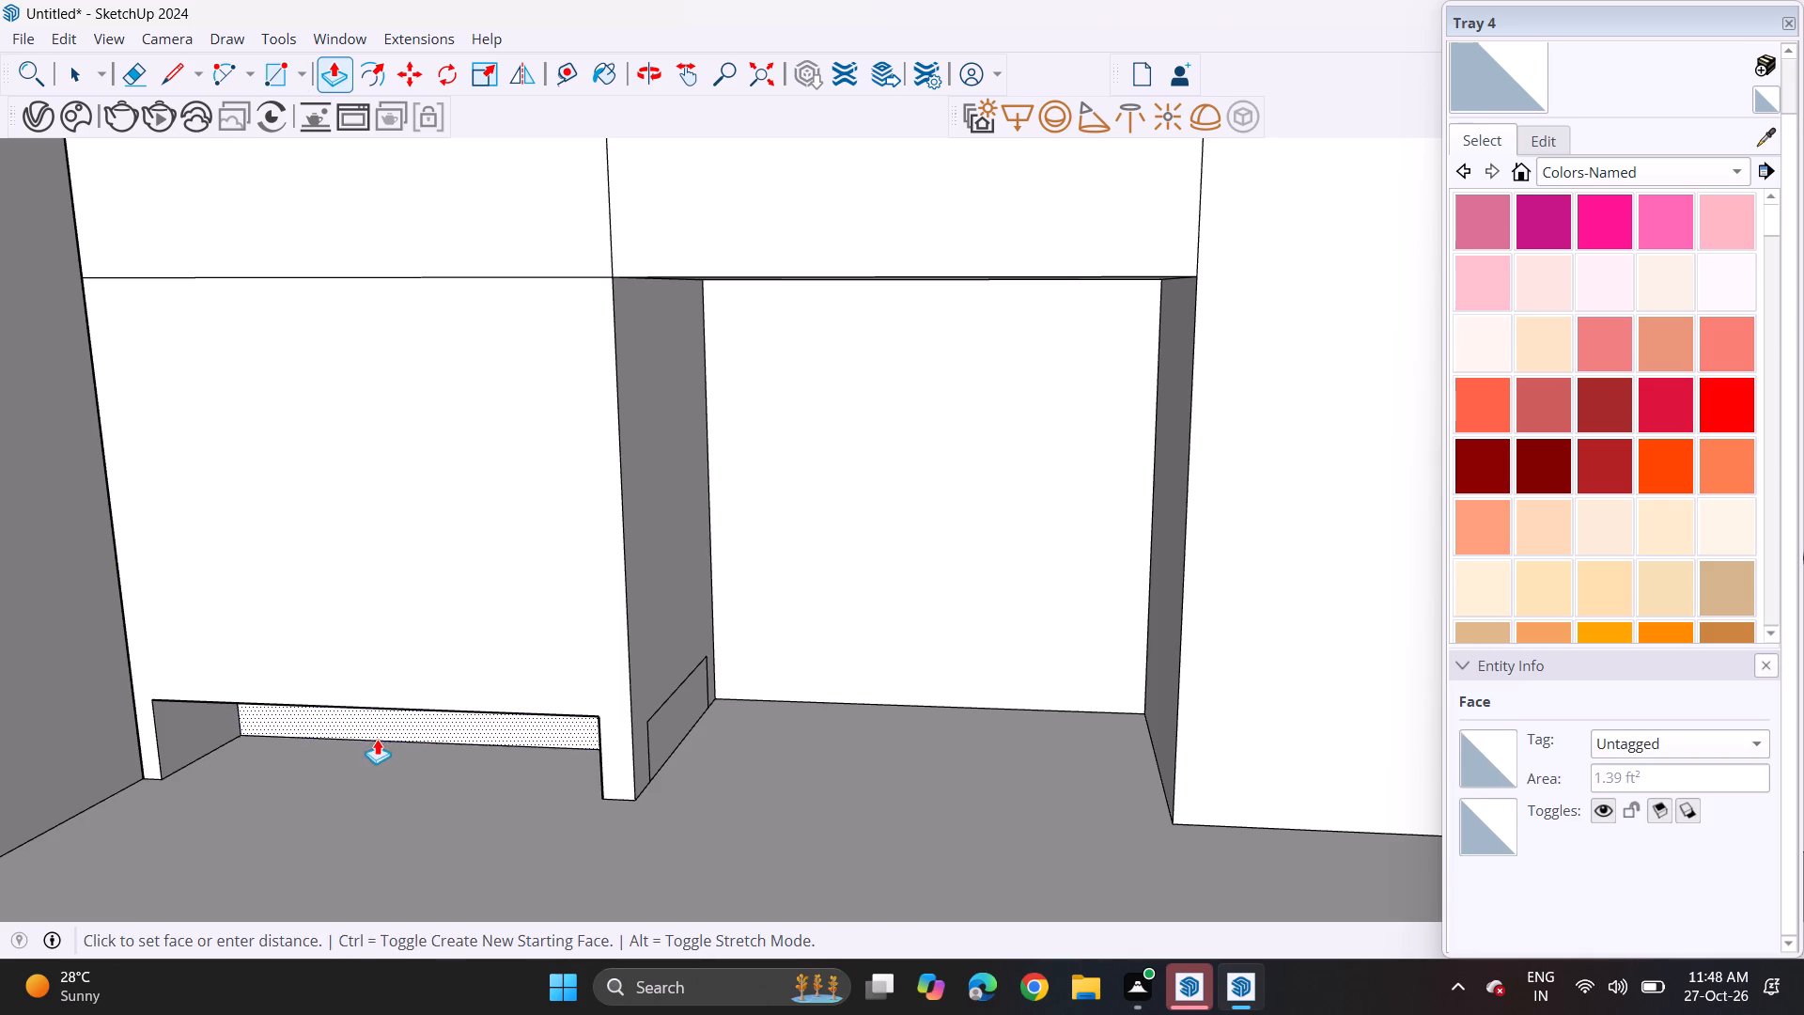
click(428, 739)
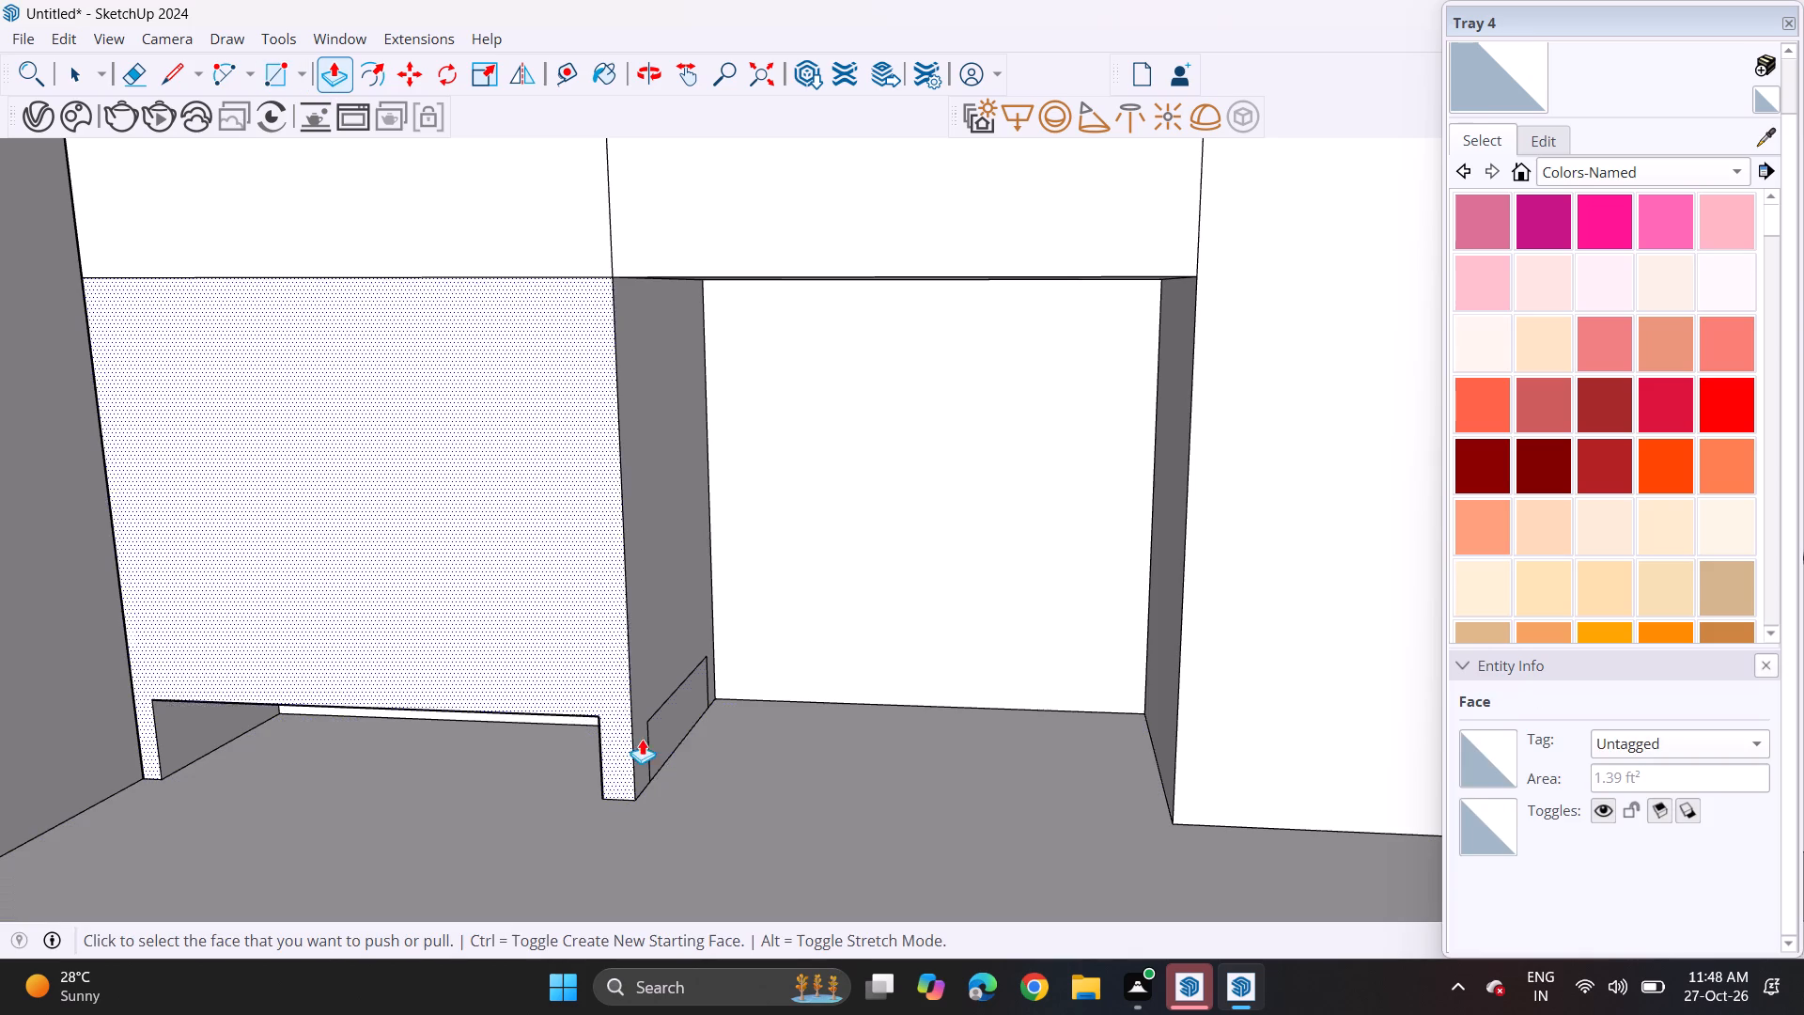
click(671, 734)
click(584, 731)
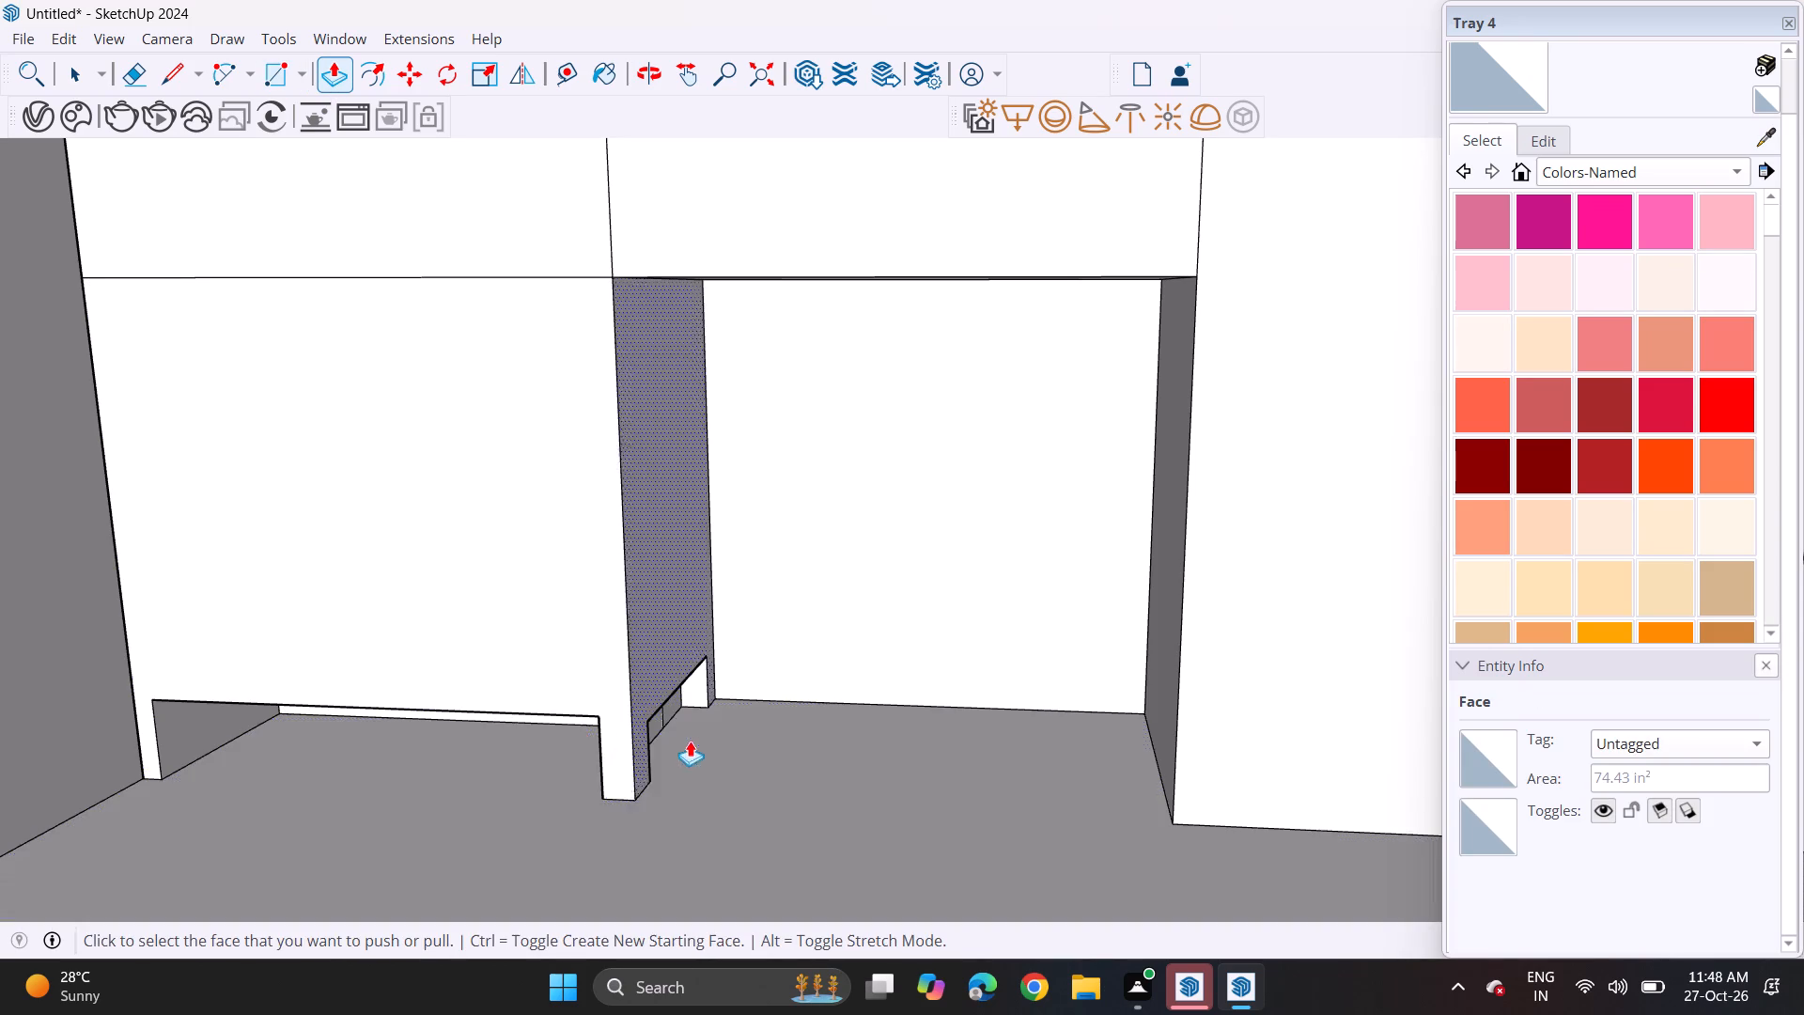
Push the front part of the side recess's inner face to the corner leg's inner edge.
middle_drag(619, 690, 507, 654)
click(658, 703)
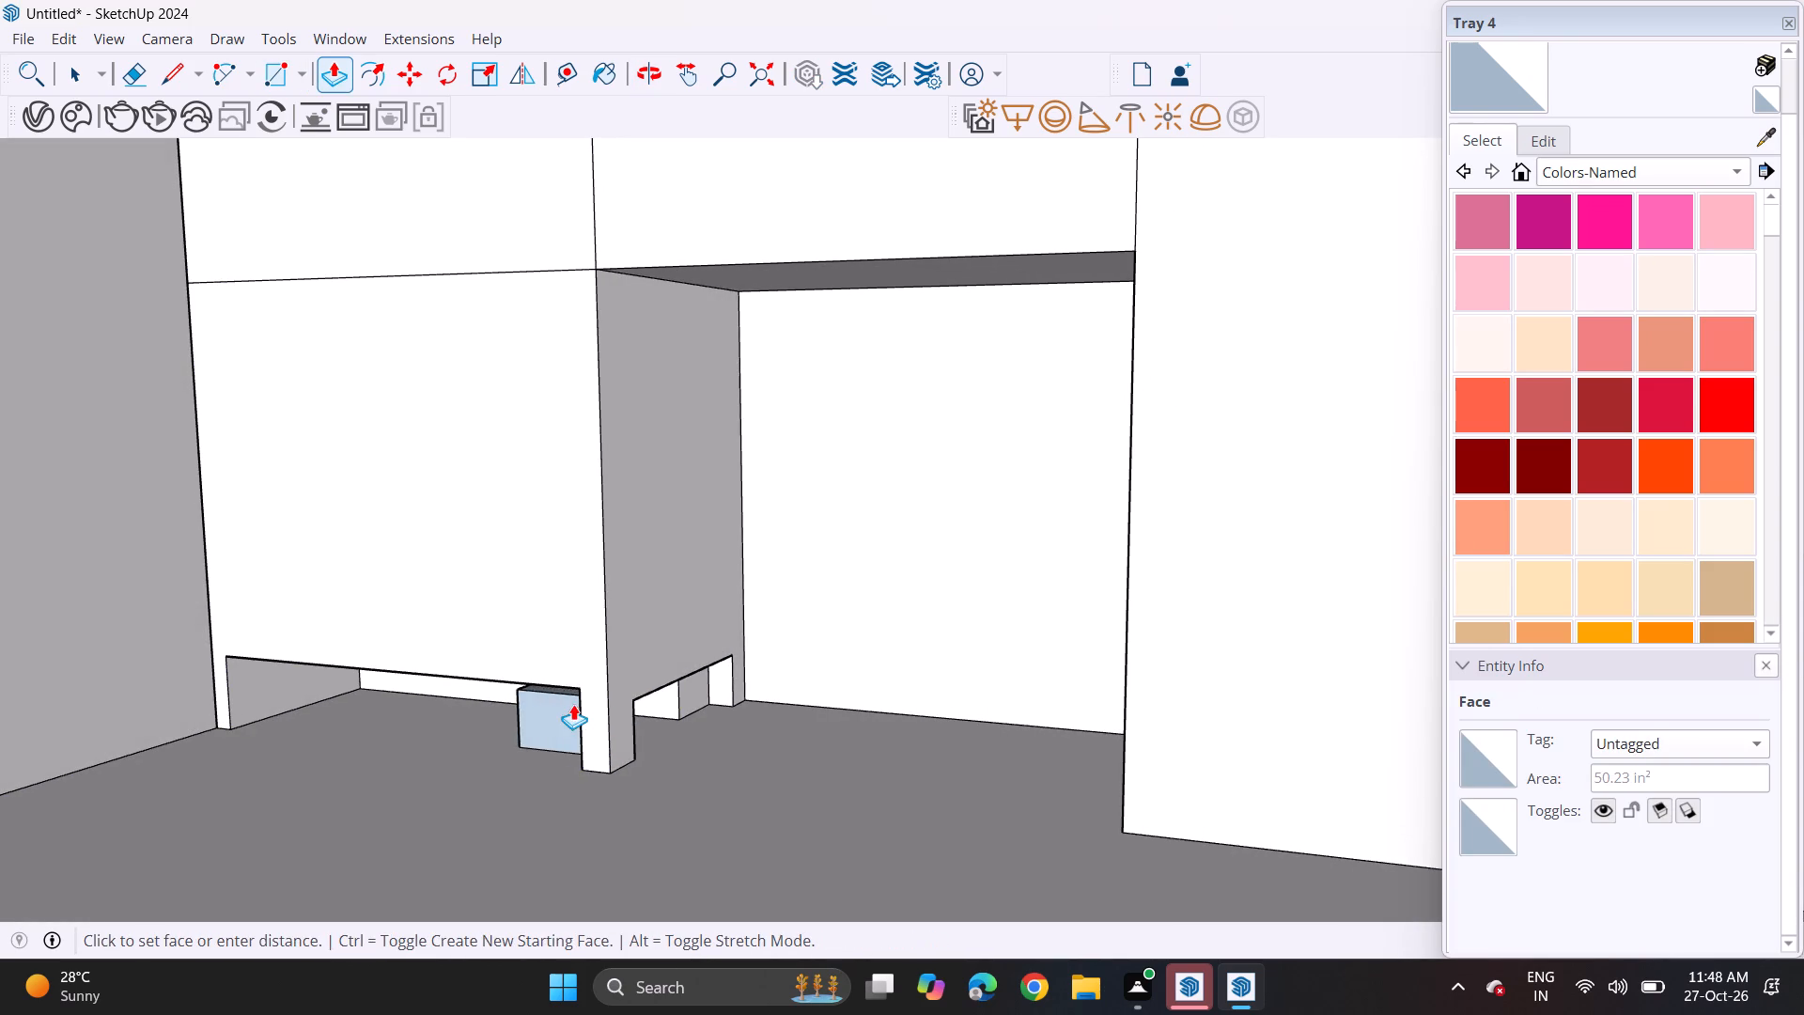
click(583, 713)
Raise the top face of the side recess to align with the top edge of the front recess.
middle_drag(514, 726, 689, 692)
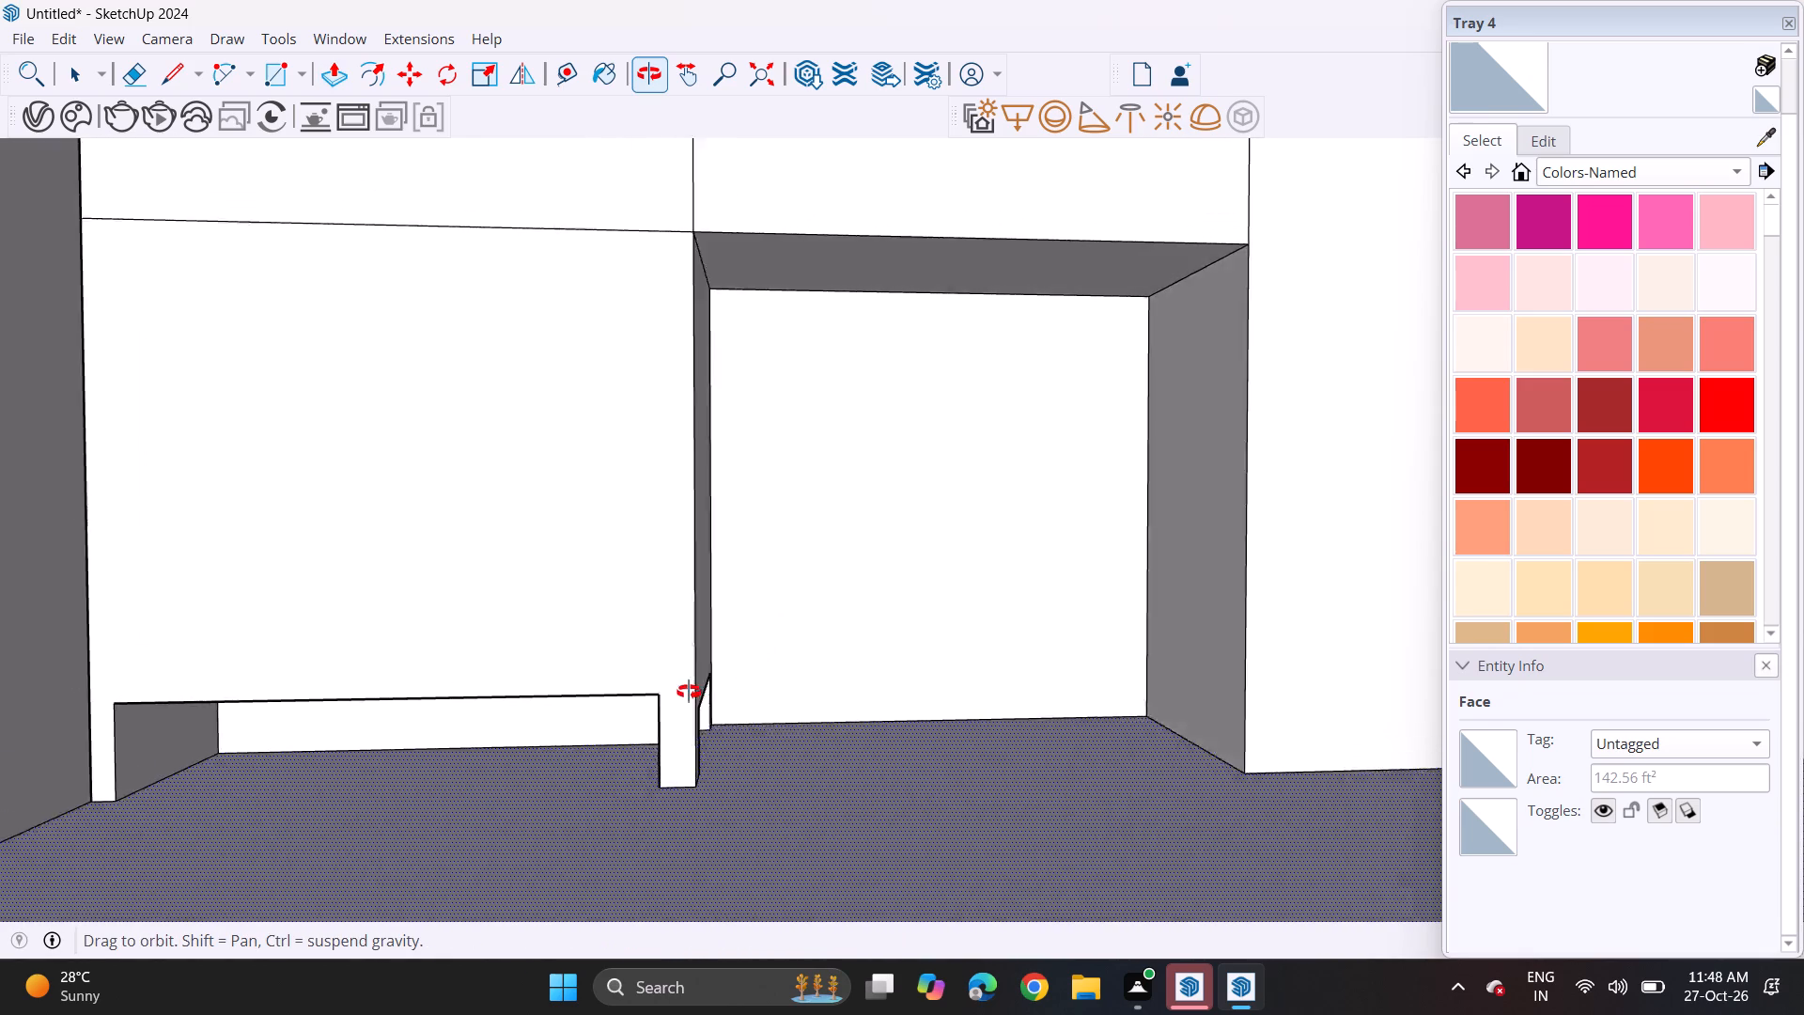
middle_drag(689, 692, 605, 695)
middle_drag(568, 650, 583, 503)
scroll(601, 543, up, 1)
middle_drag(608, 548, 617, 583)
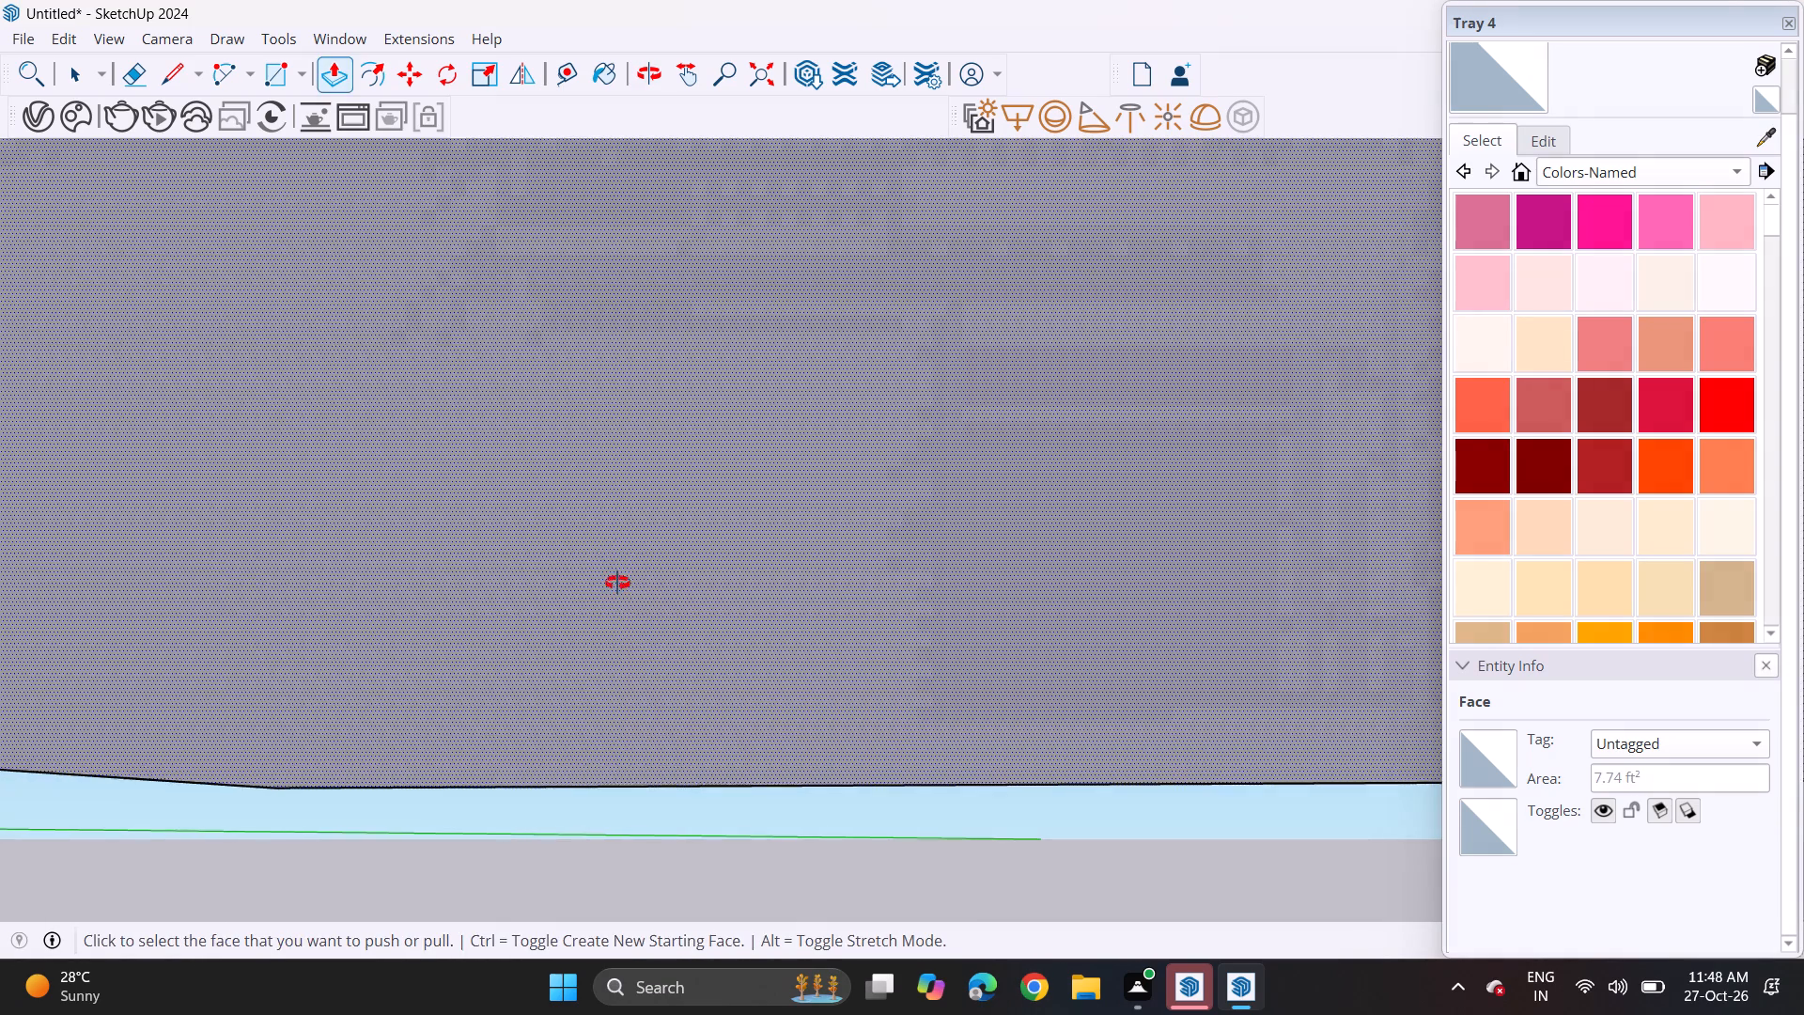
middle_drag(617, 583, 627, 673)
scroll(582, 646, down, 5)
middle_drag(545, 542, 552, 676)
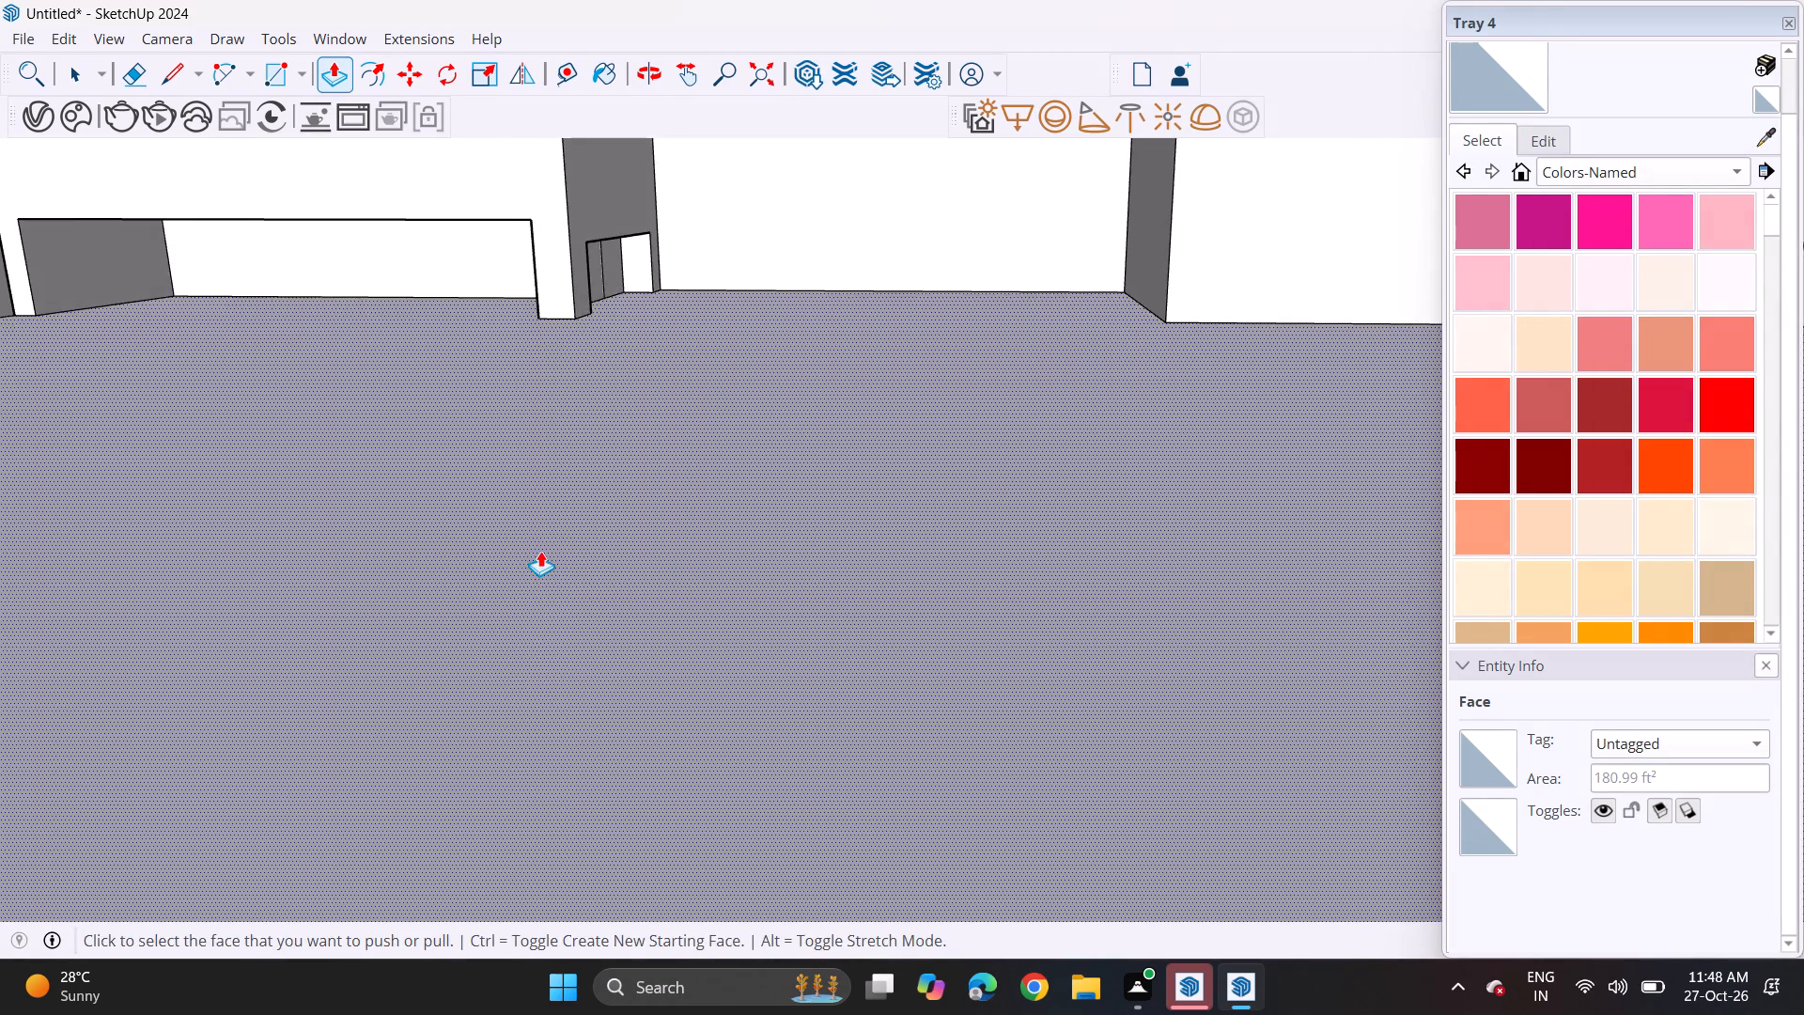
scroll(540, 551, down, 11)
shift+middle_drag(570, 401, 600, 572)
middle_drag(587, 529, 566, 410)
scroll(568, 422, up, 4)
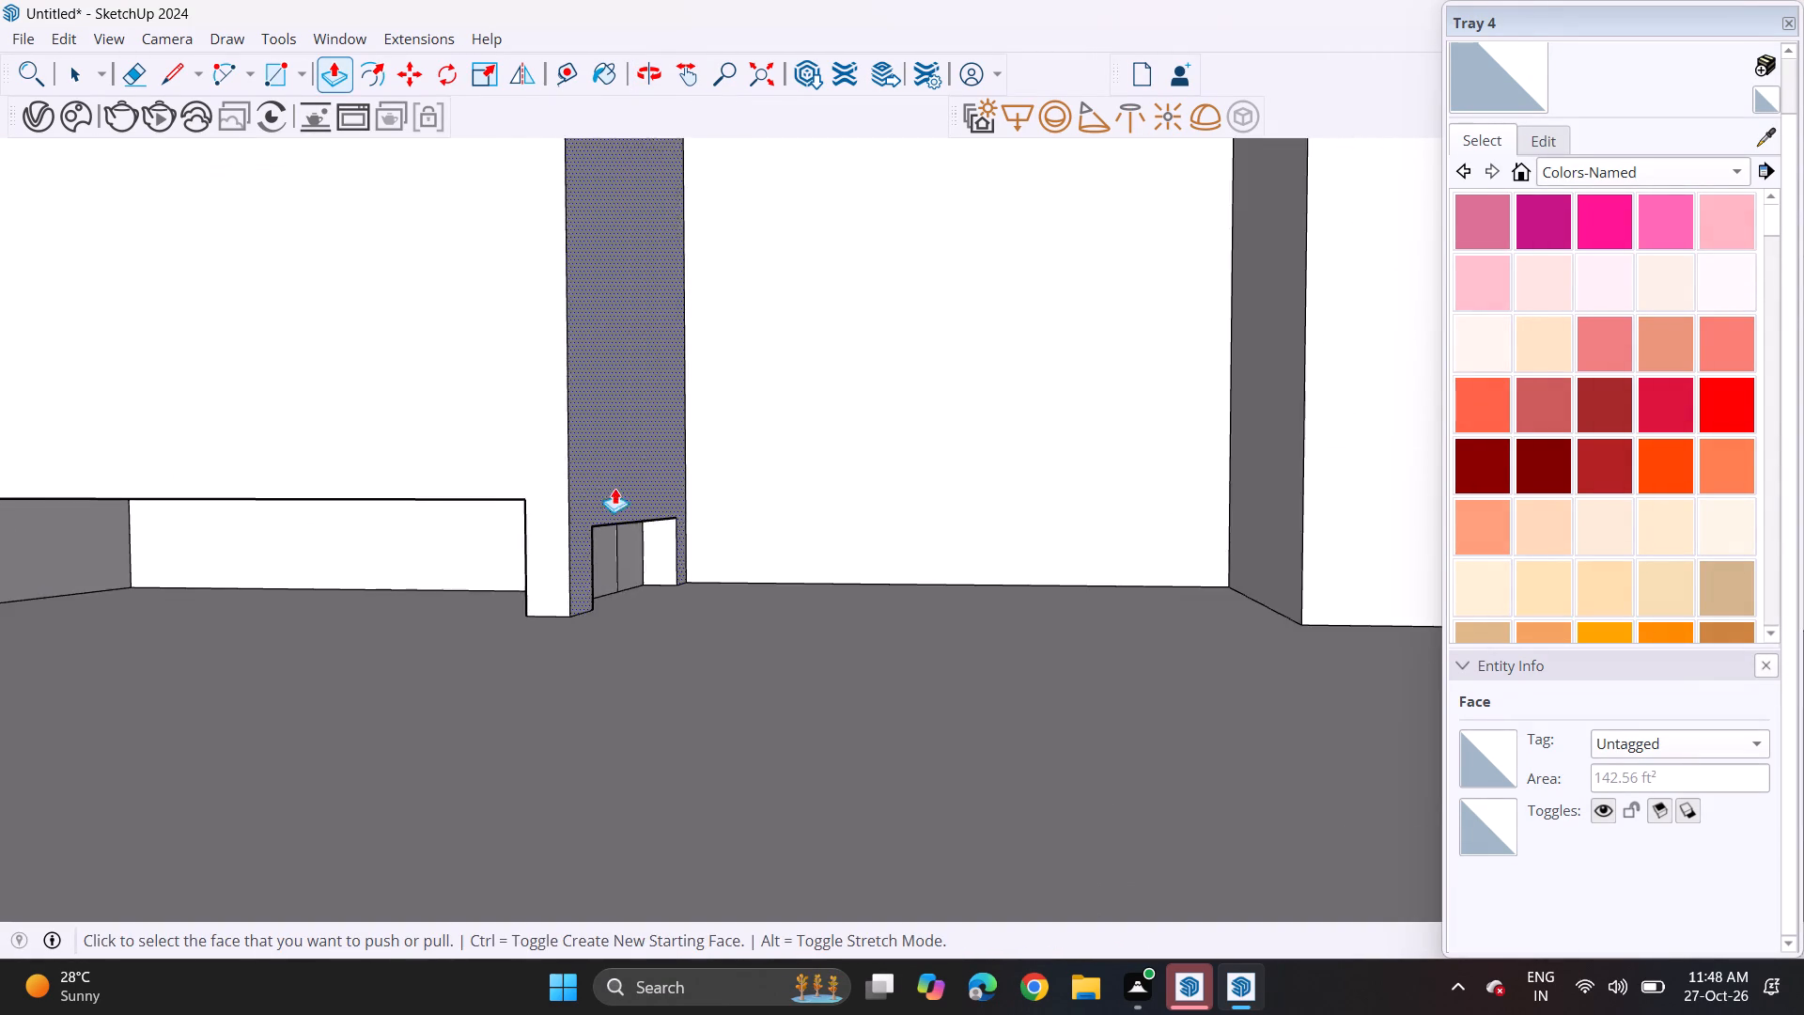
scroll(614, 488, up, 3)
scroll(610, 534, down, 2)
scroll(610, 534, up, 5)
middle_drag(619, 540, 618, 485)
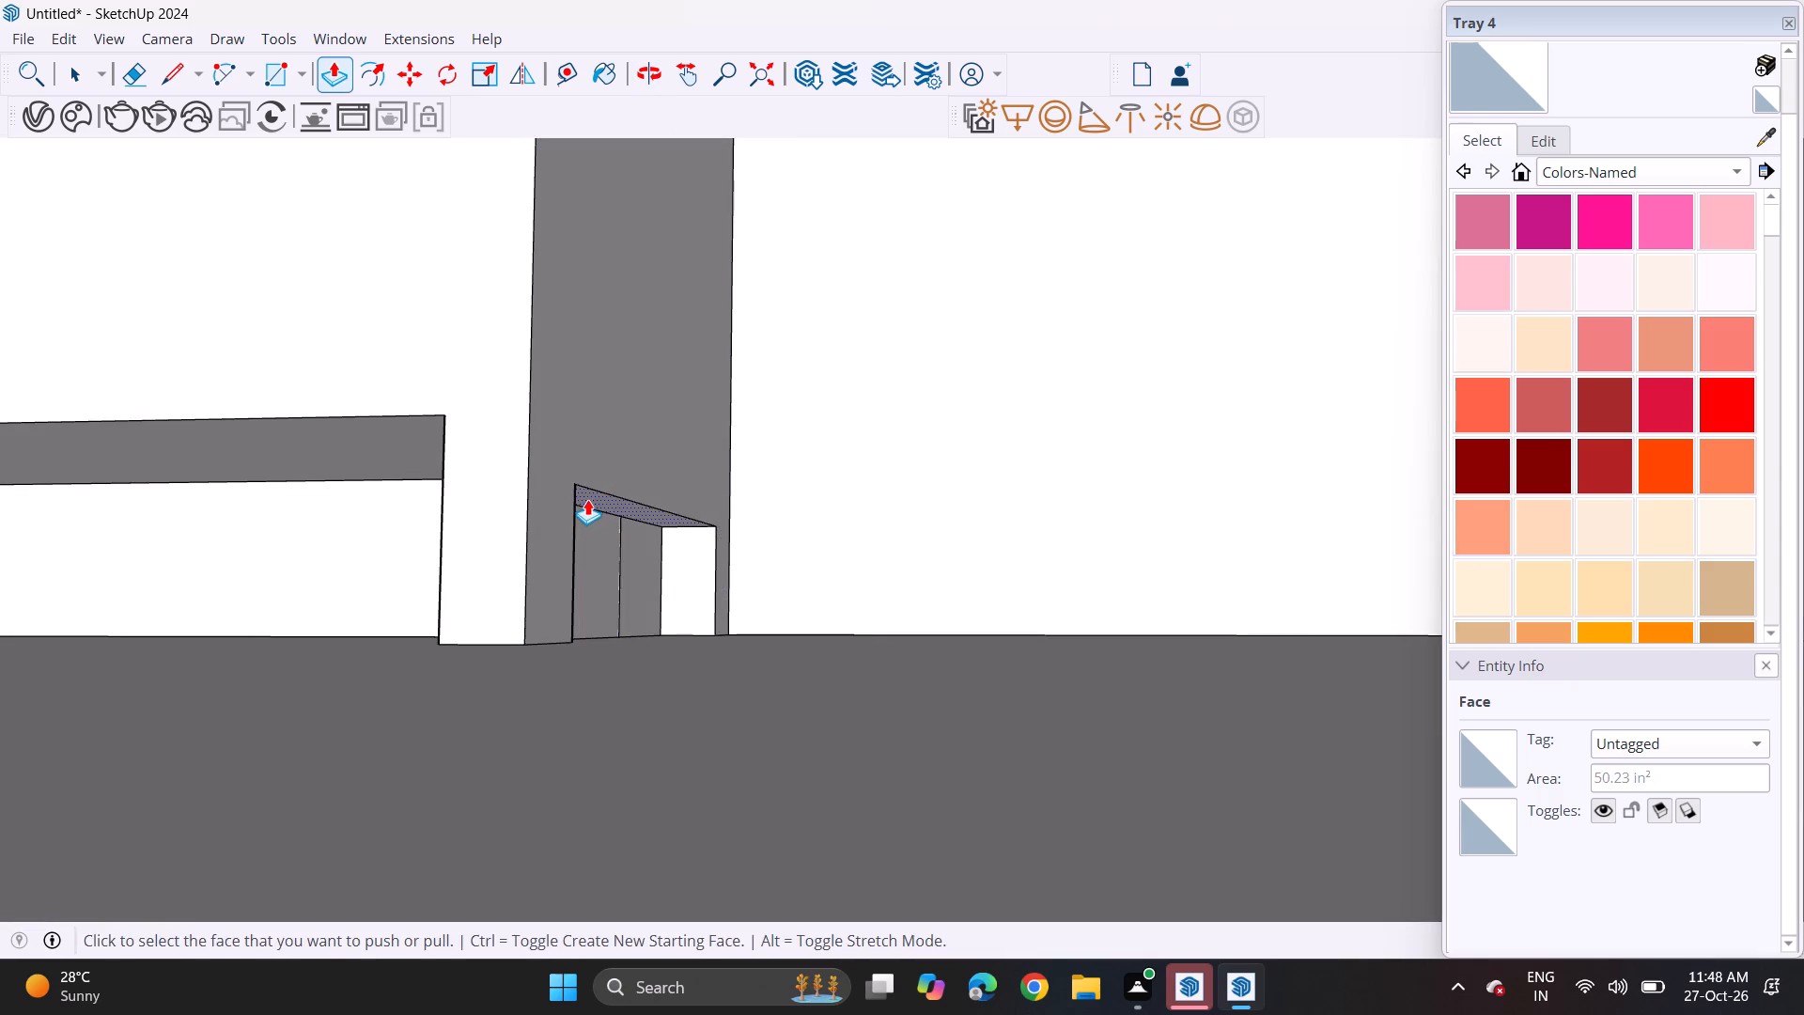
click(587, 499)
click(422, 415)
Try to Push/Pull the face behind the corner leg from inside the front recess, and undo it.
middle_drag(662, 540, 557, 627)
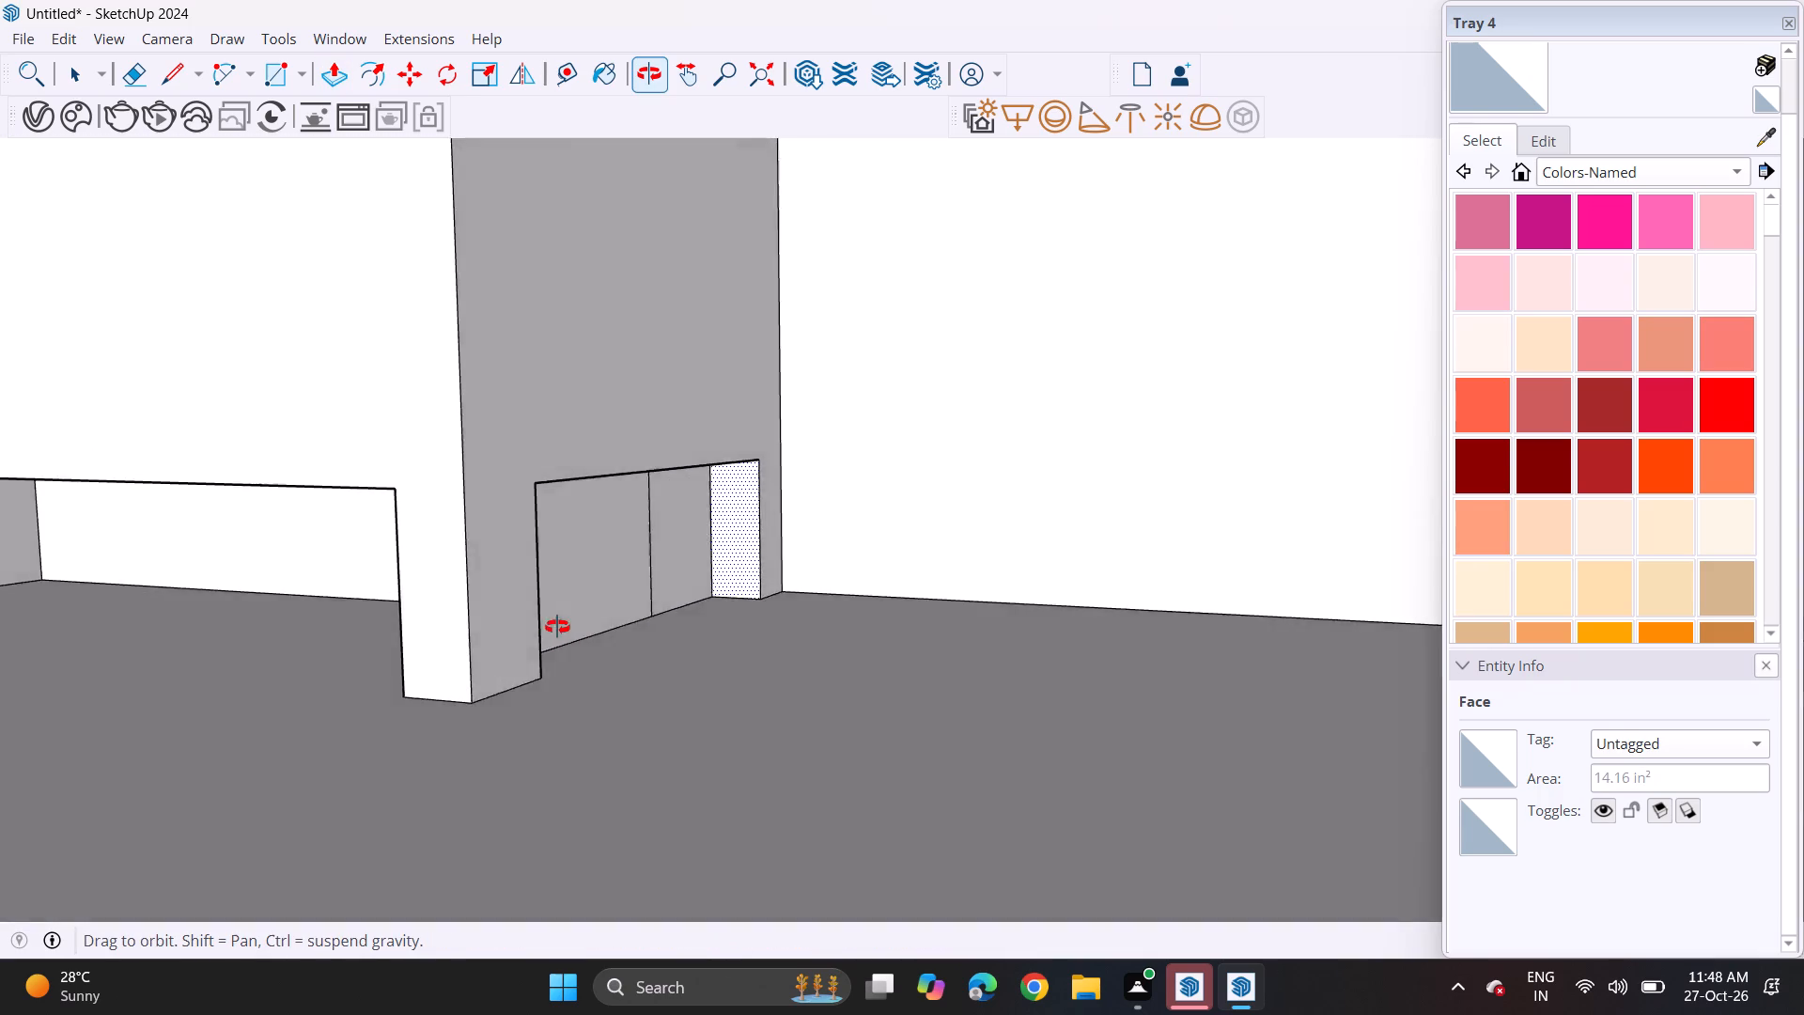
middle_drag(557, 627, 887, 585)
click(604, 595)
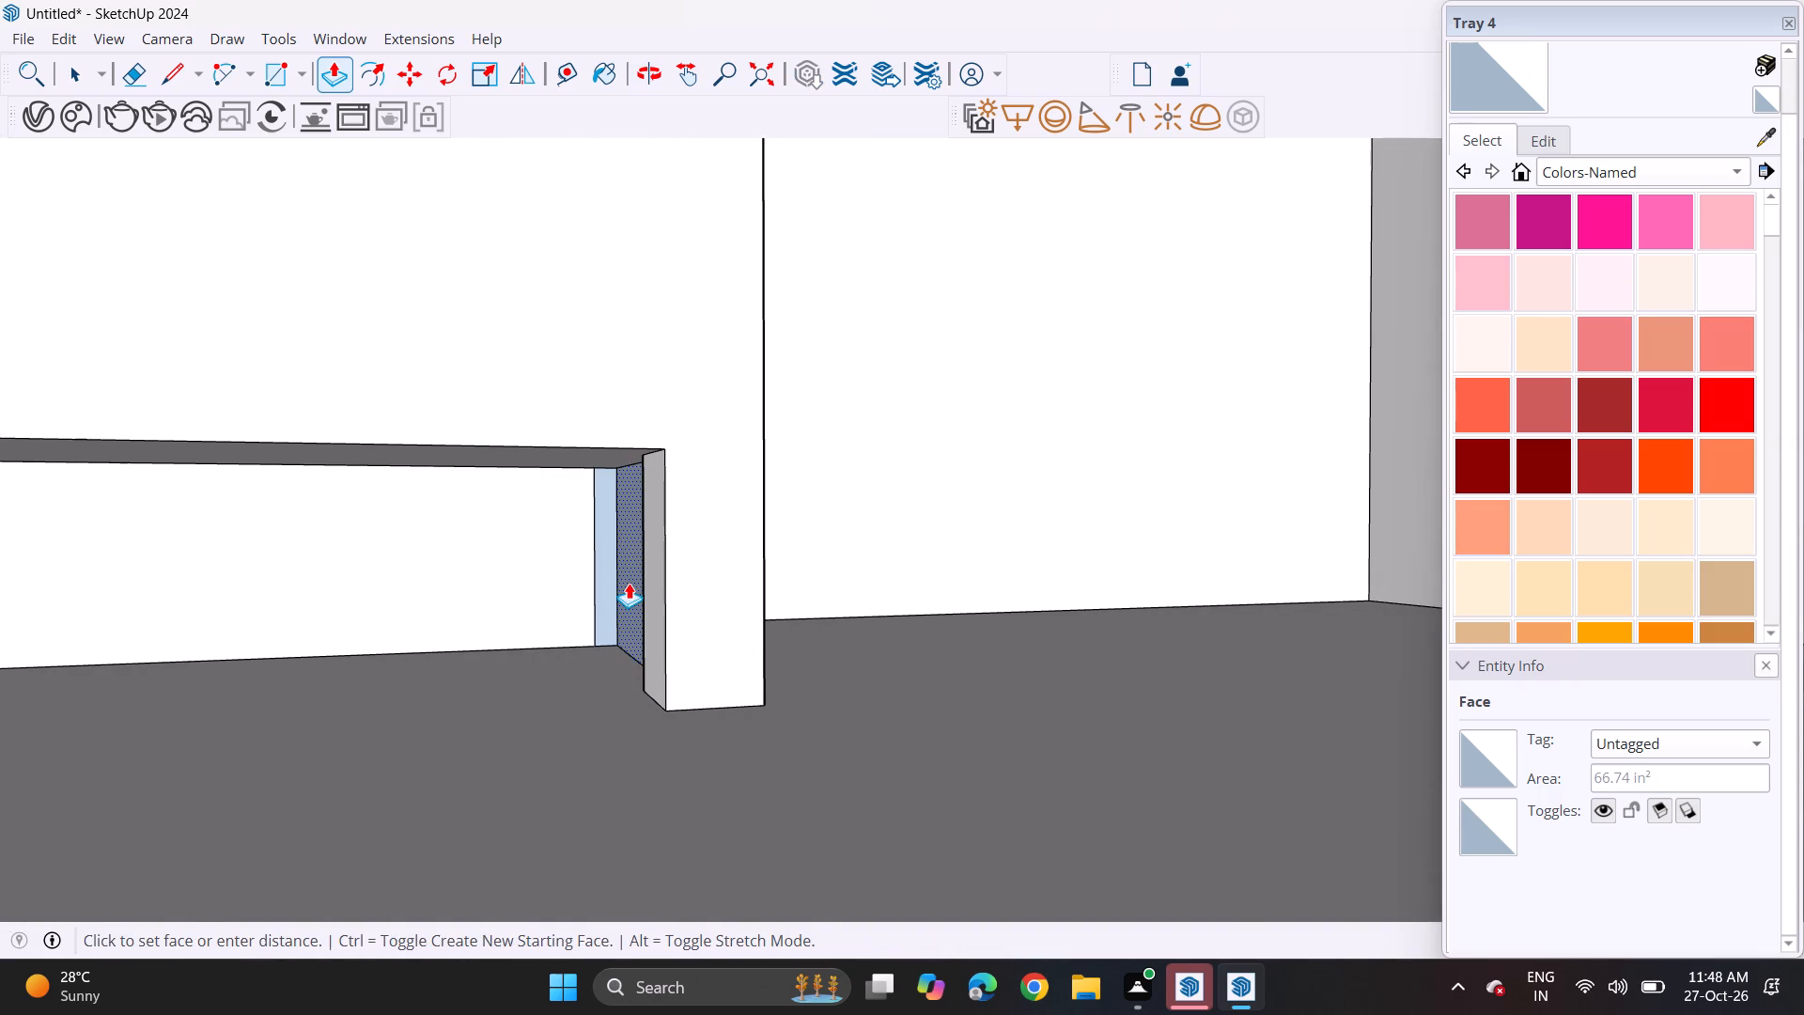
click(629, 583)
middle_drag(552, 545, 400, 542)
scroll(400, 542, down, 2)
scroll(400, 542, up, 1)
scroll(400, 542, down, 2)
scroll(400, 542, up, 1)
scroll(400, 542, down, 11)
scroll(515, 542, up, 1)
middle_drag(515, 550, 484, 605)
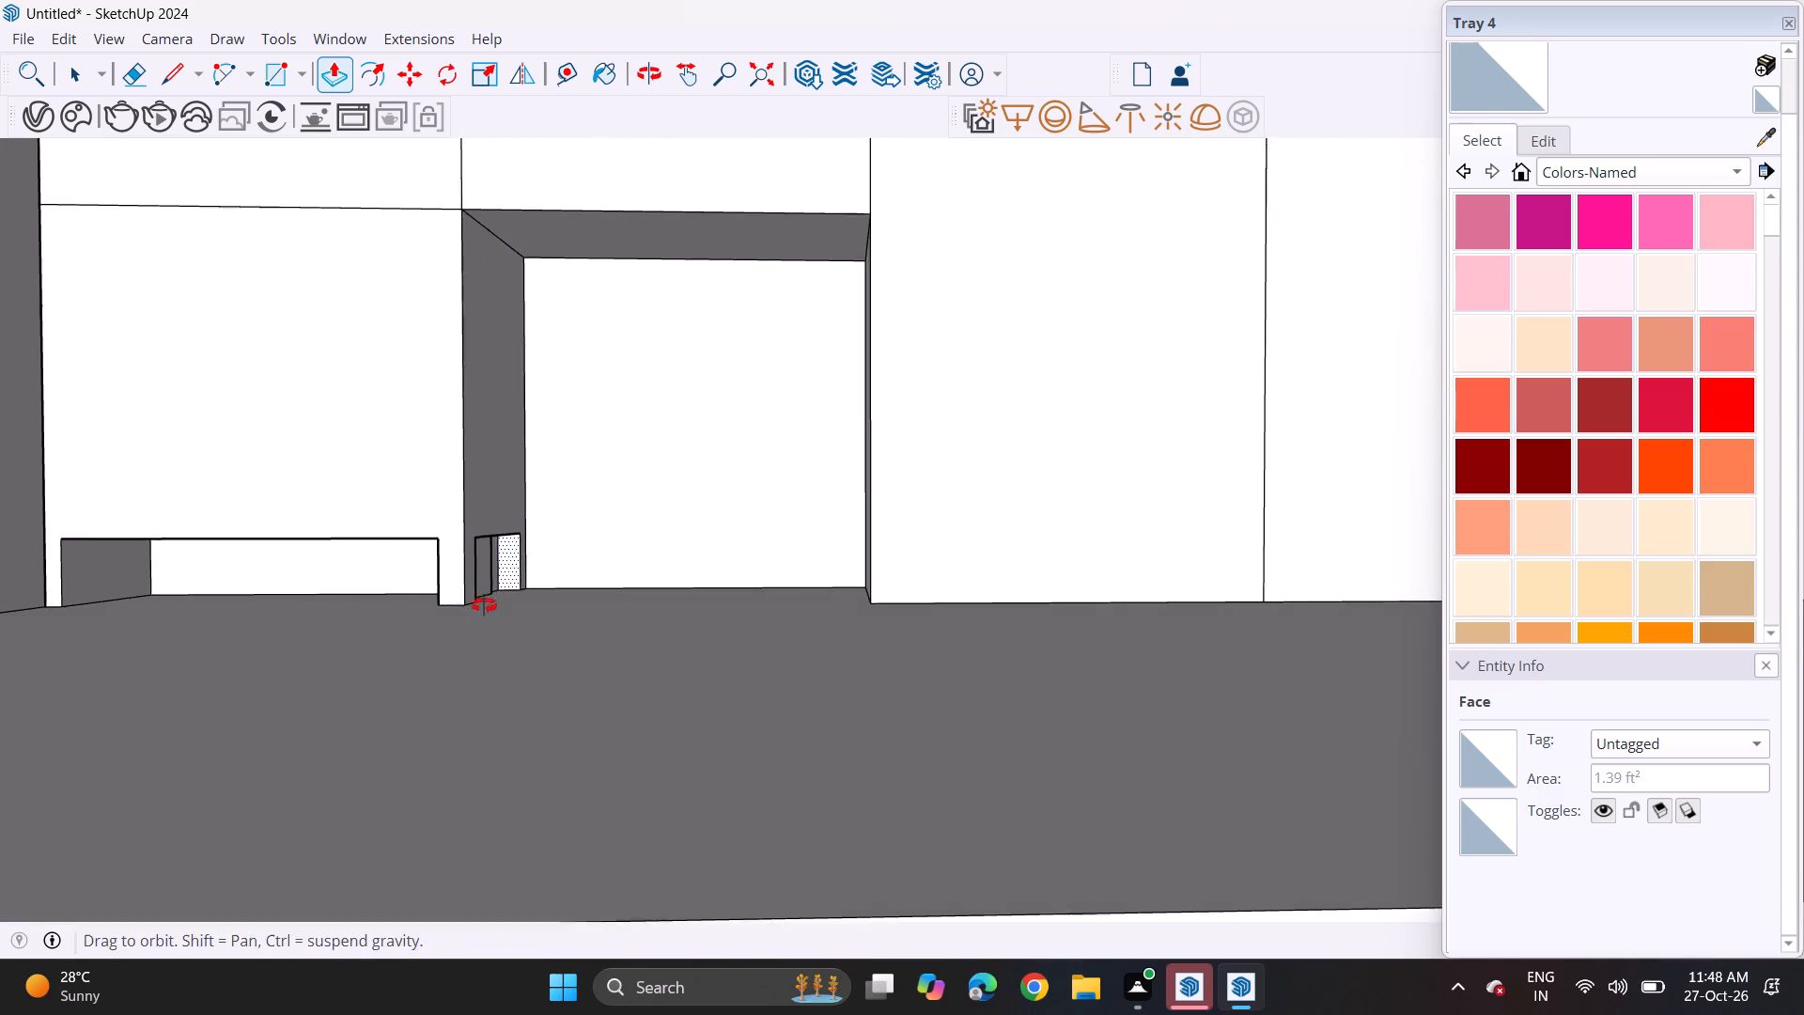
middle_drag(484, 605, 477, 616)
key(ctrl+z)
Push the front part of the side recess's inner face past the corner leg into the front recess.
scroll(483, 586, up, 18)
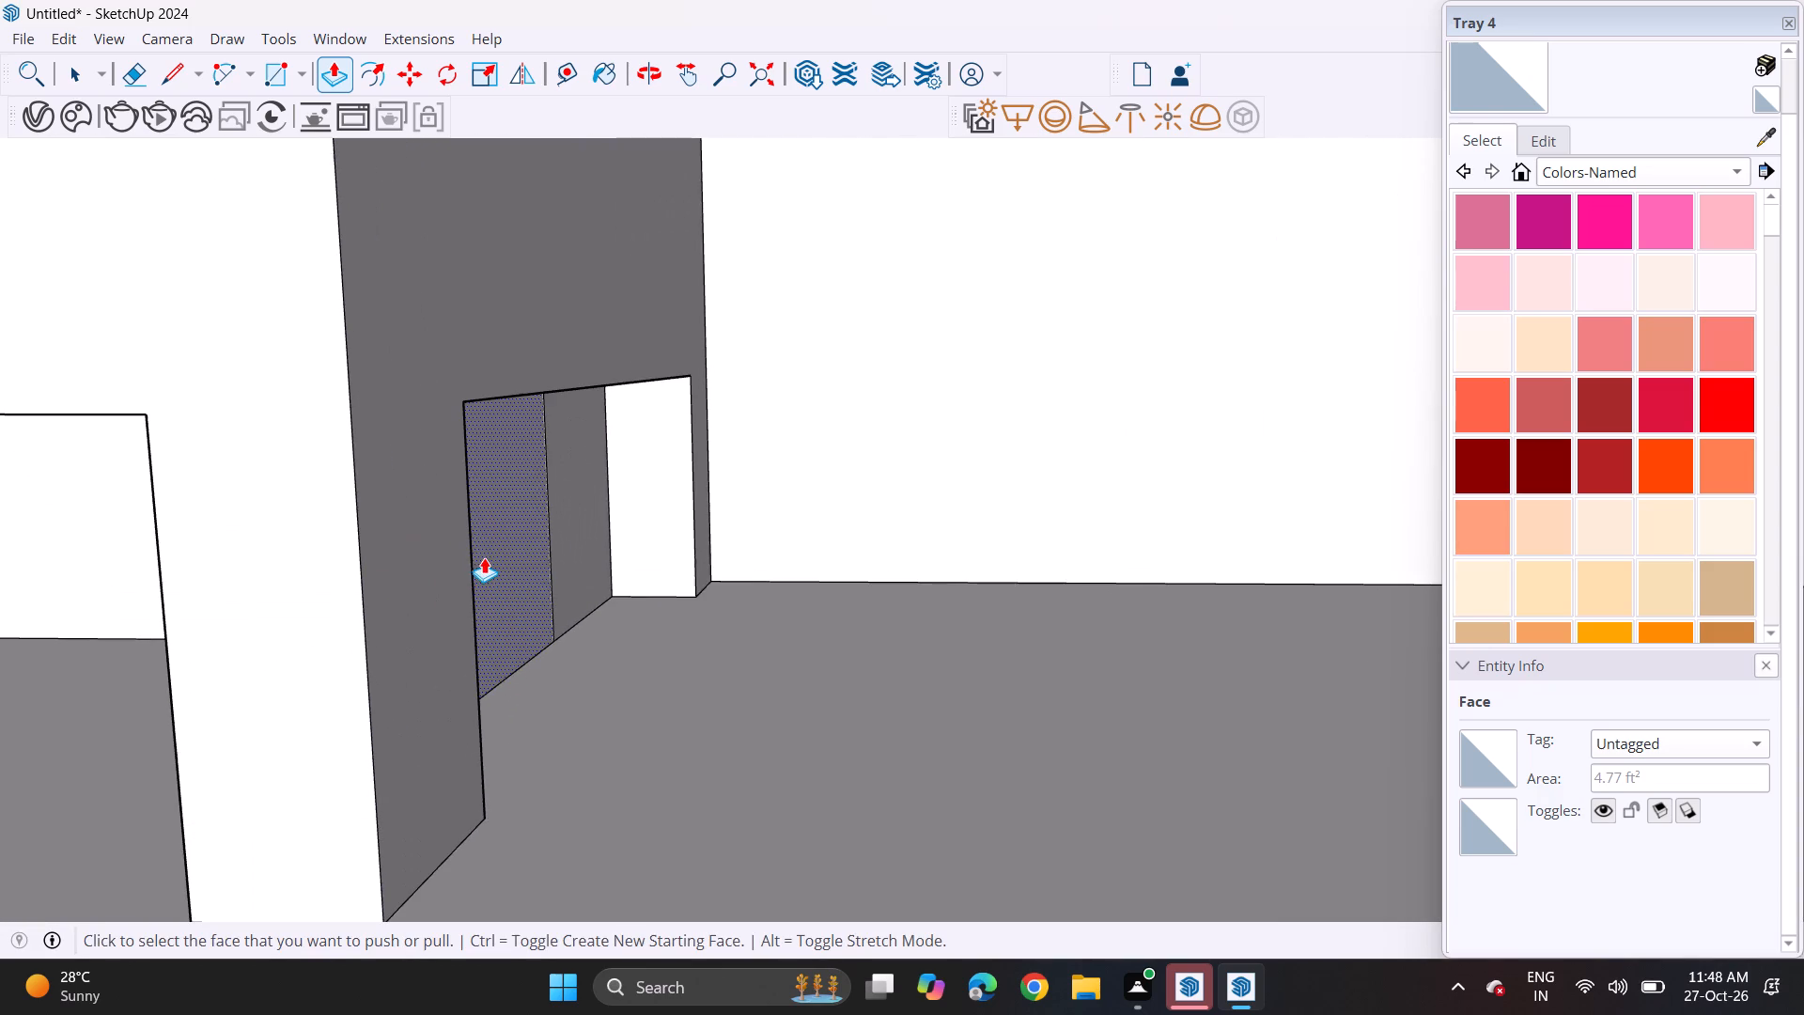
click(514, 570)
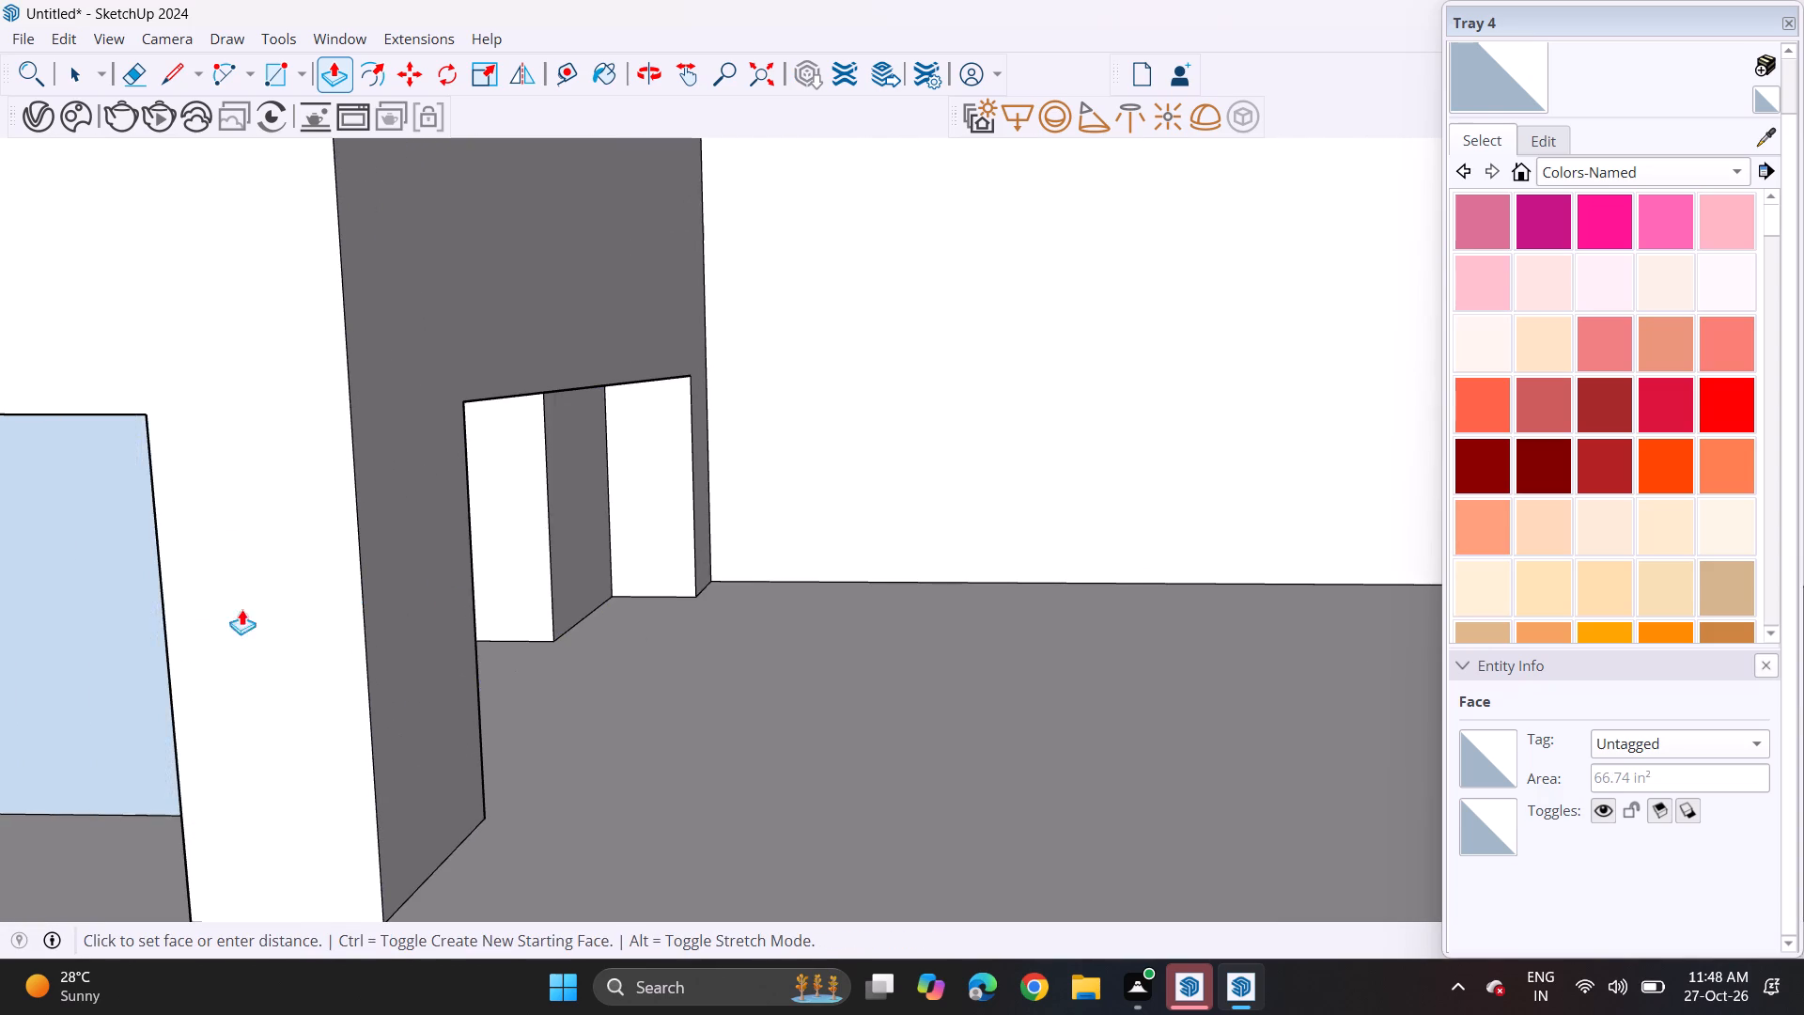
click(162, 674)
shift+middle_drag(156, 672, 671, 636)
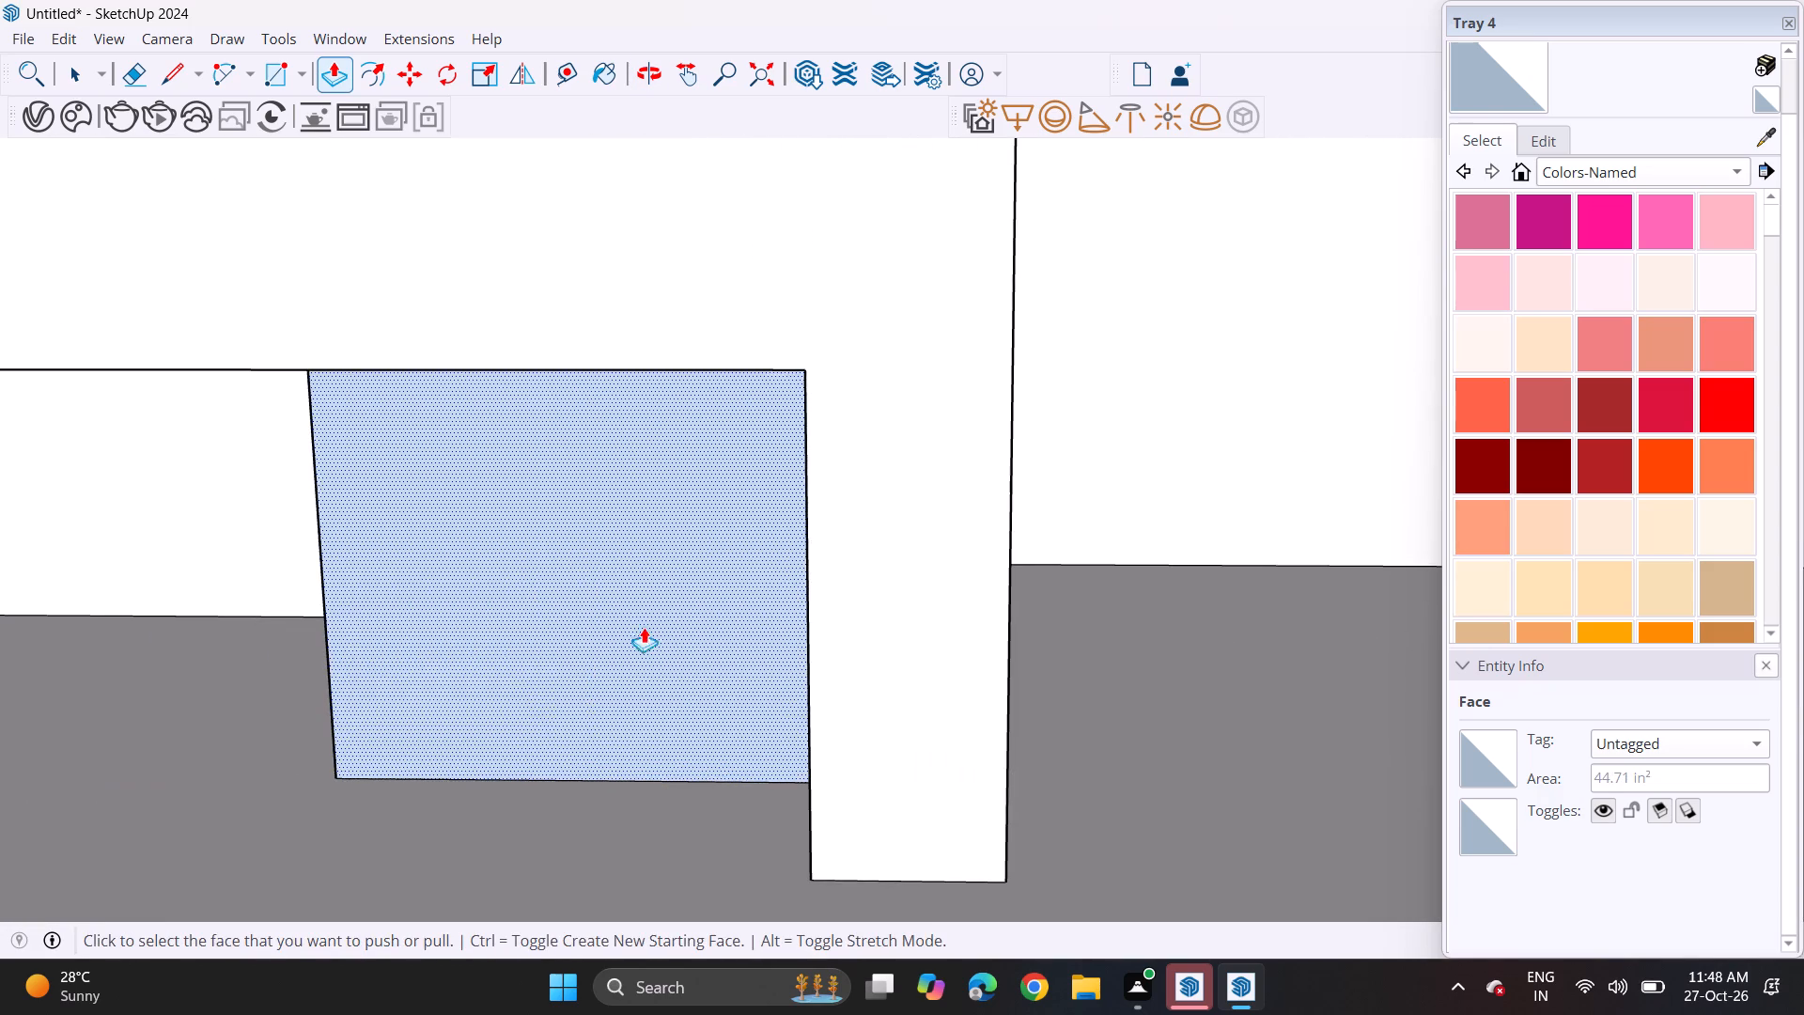
Erase the leftover edge bounding the stray face beside the corner leg inside the front recess.
click(133, 68)
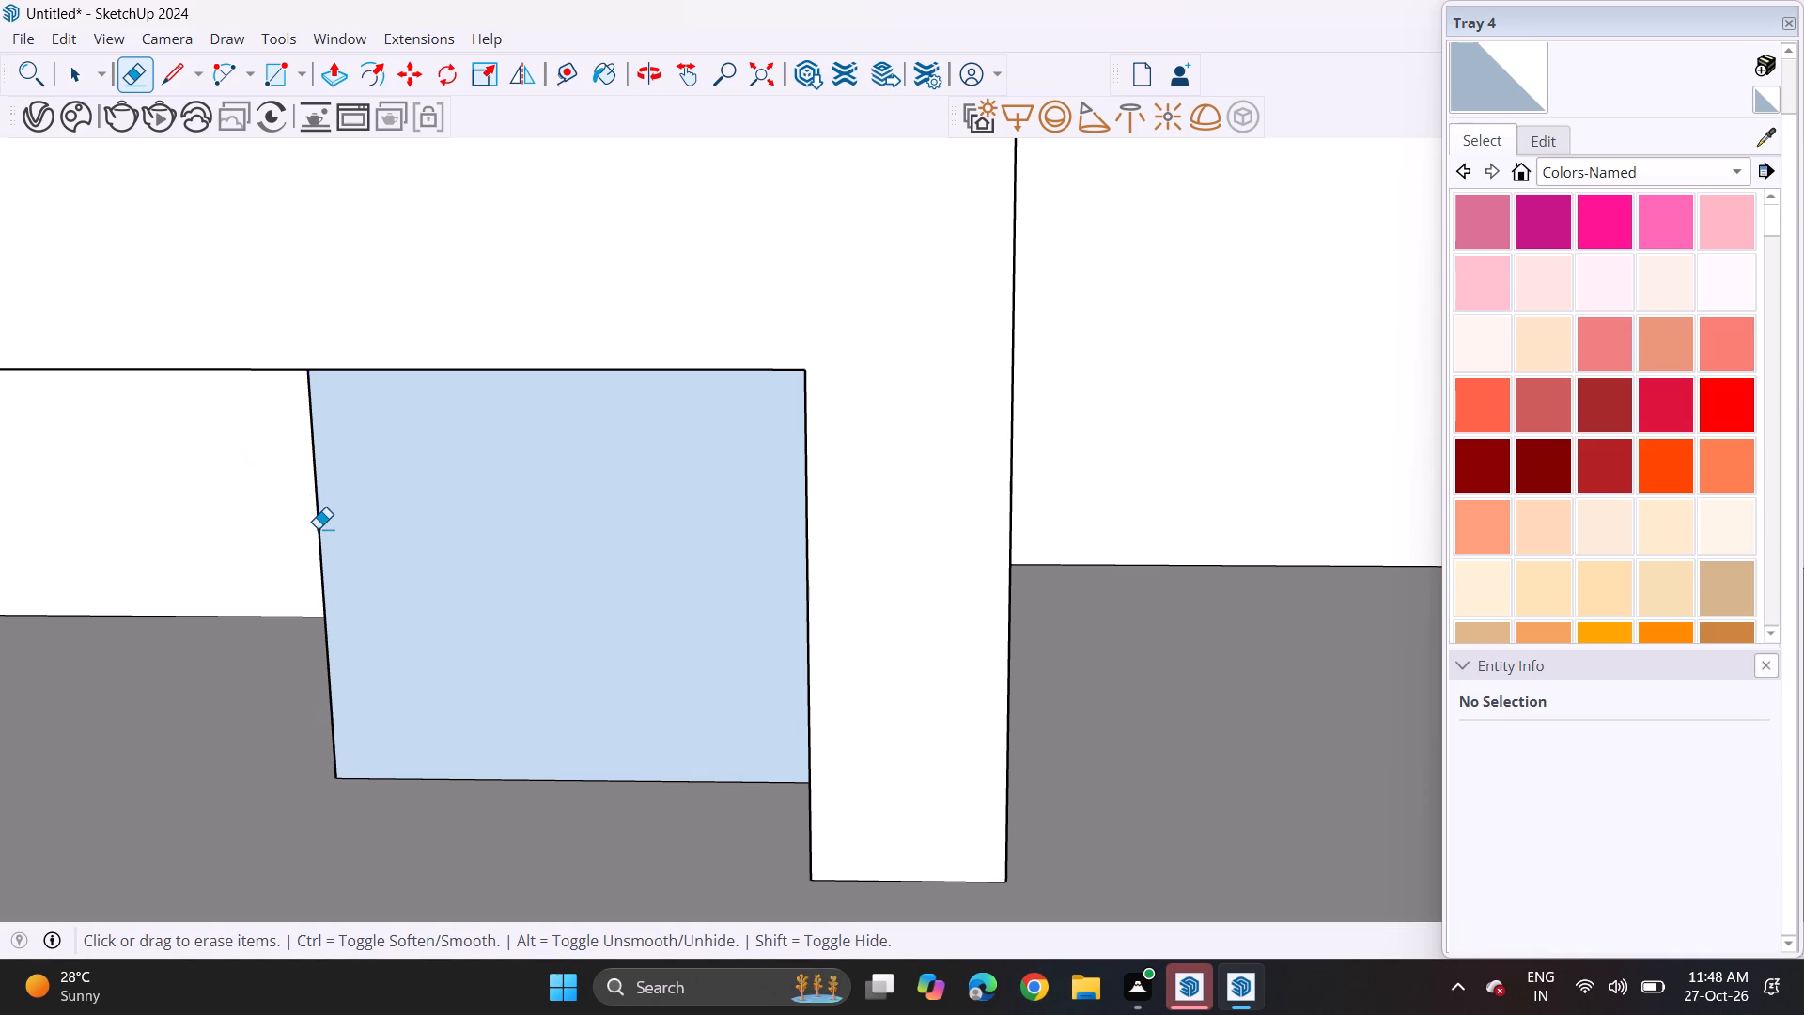
click(318, 528)
scroll(318, 531, down, 3)
scroll(324, 556, up, 1)
scroll(334, 565, down, 1)
drag(443, 643, 443, 657)
drag(445, 664, 459, 734)
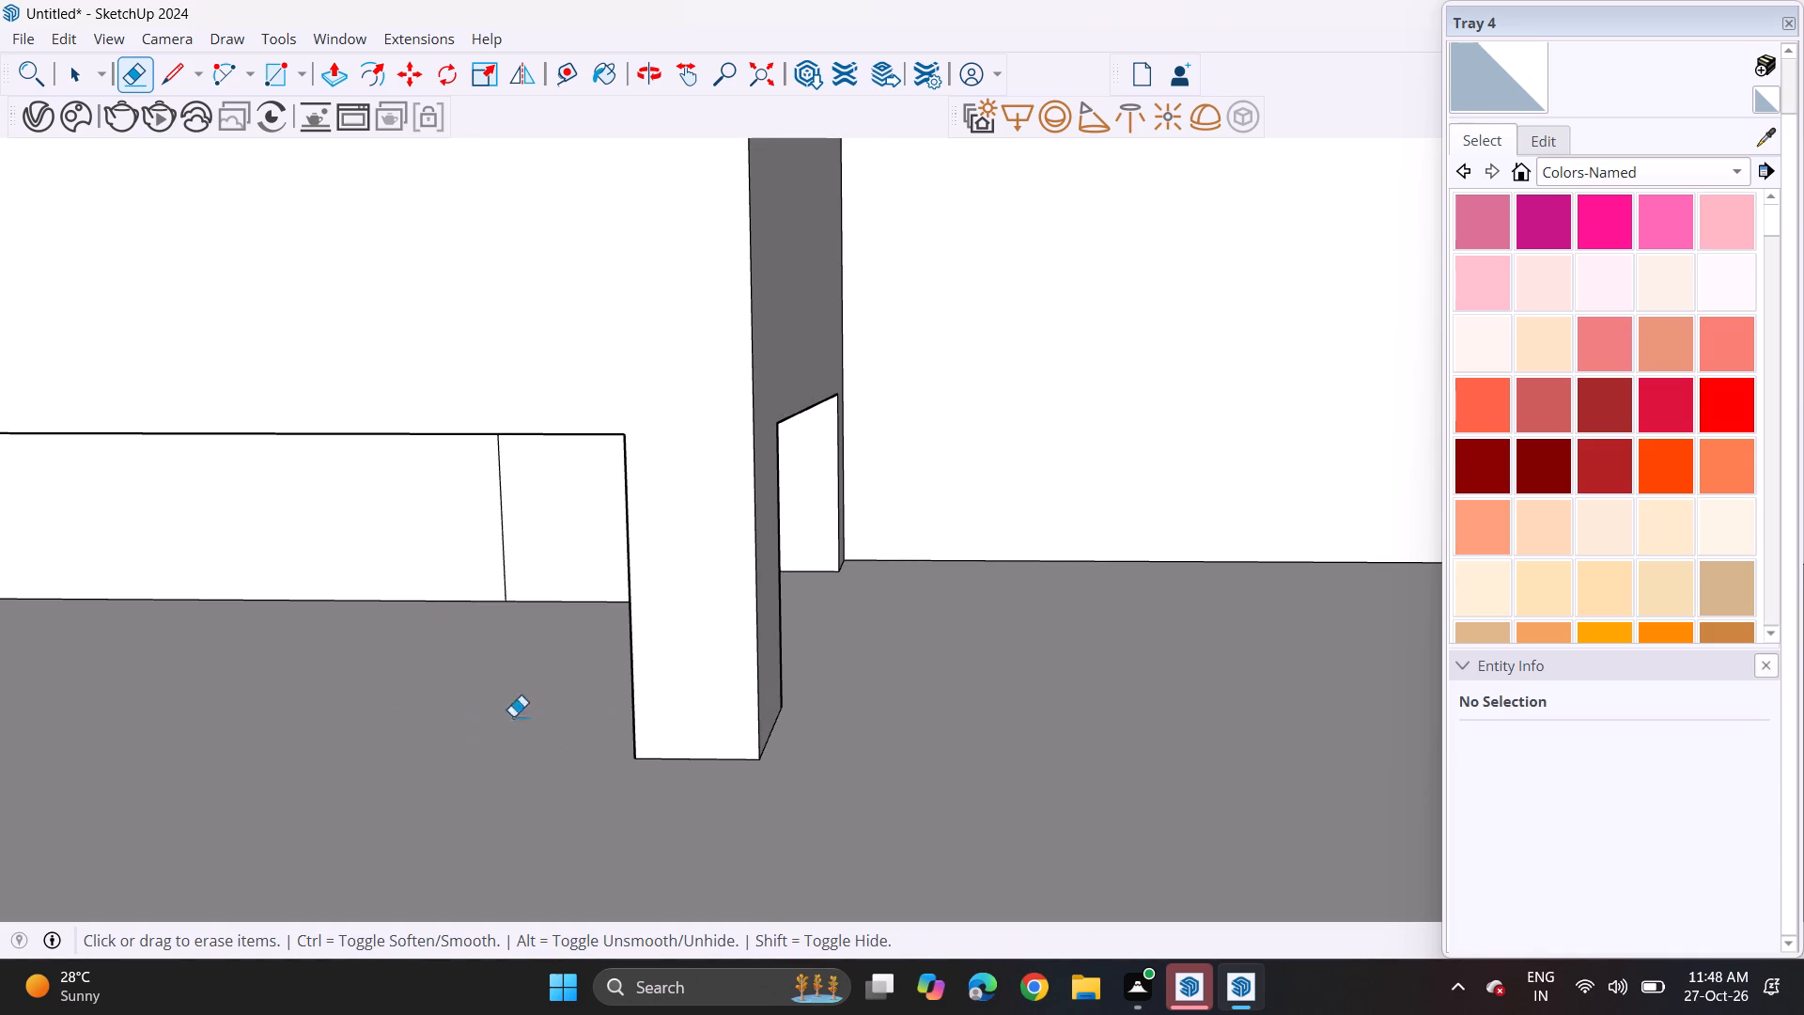
Push the front recess's back face rearward until it is flush with the rear leg's front face.
middle_drag(599, 690, 428, 663)
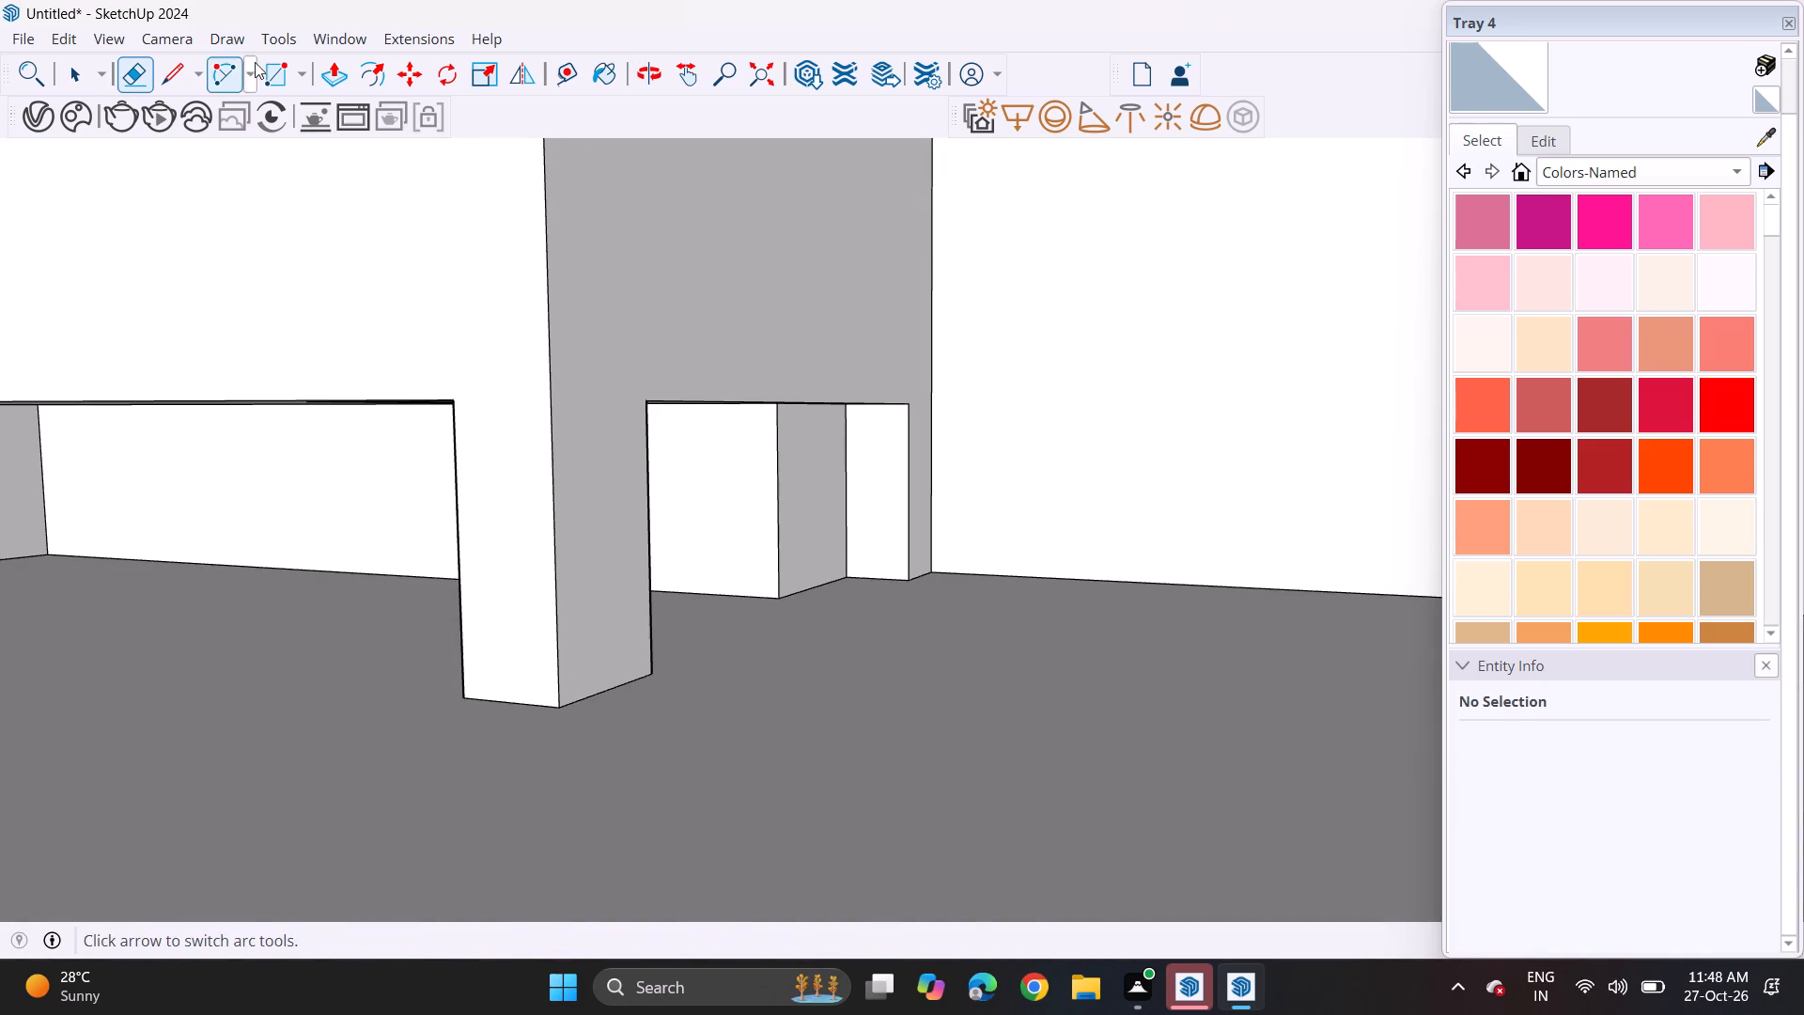
click(333, 85)
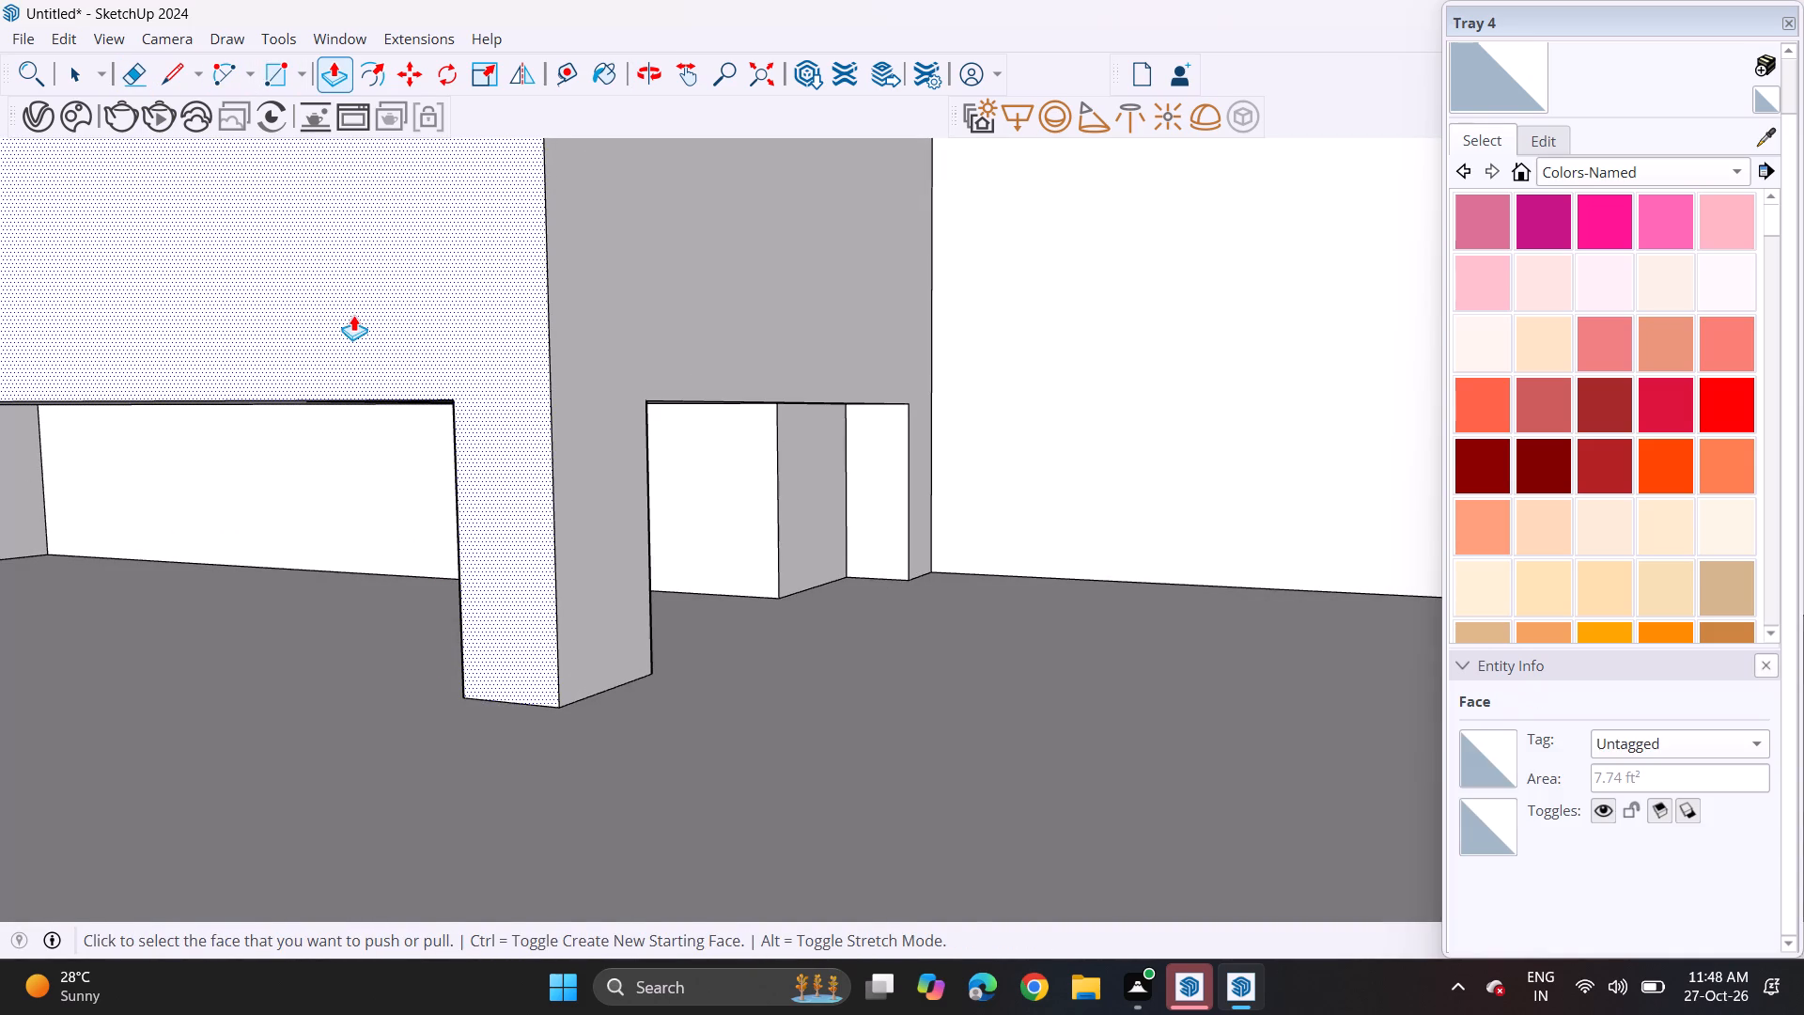
click(325, 501)
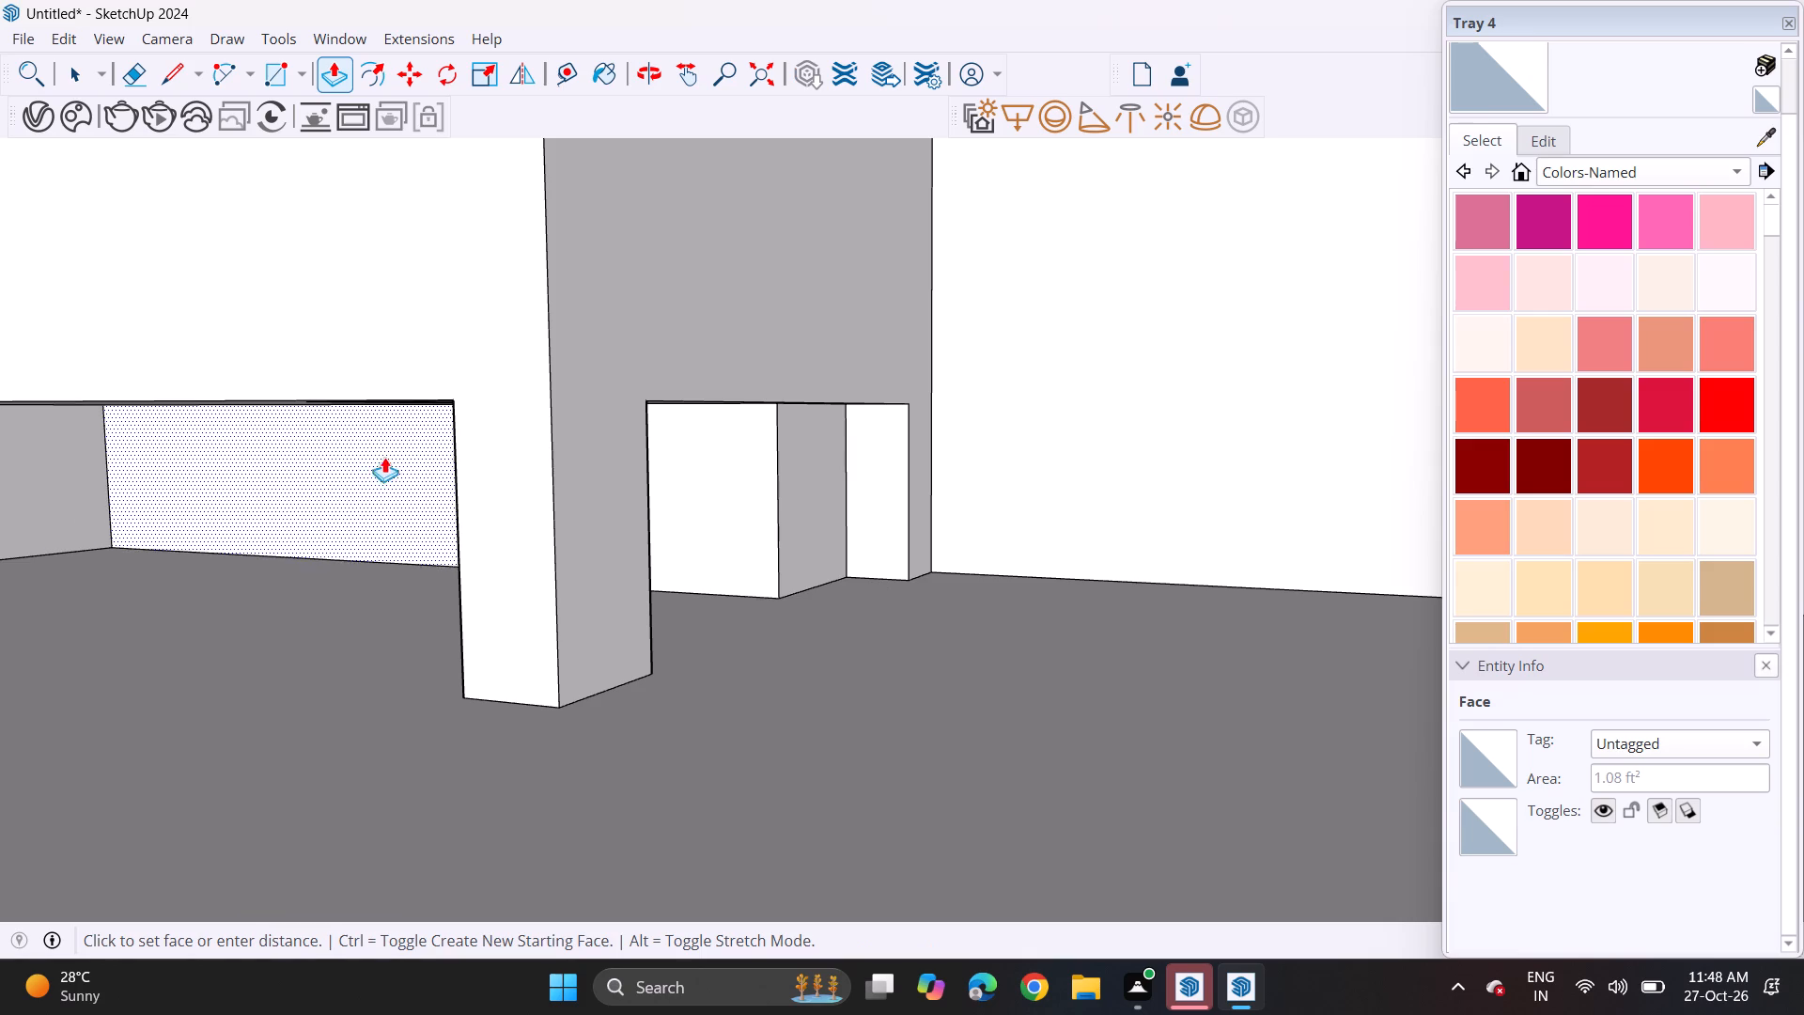
click(860, 469)
double_click(720, 520)
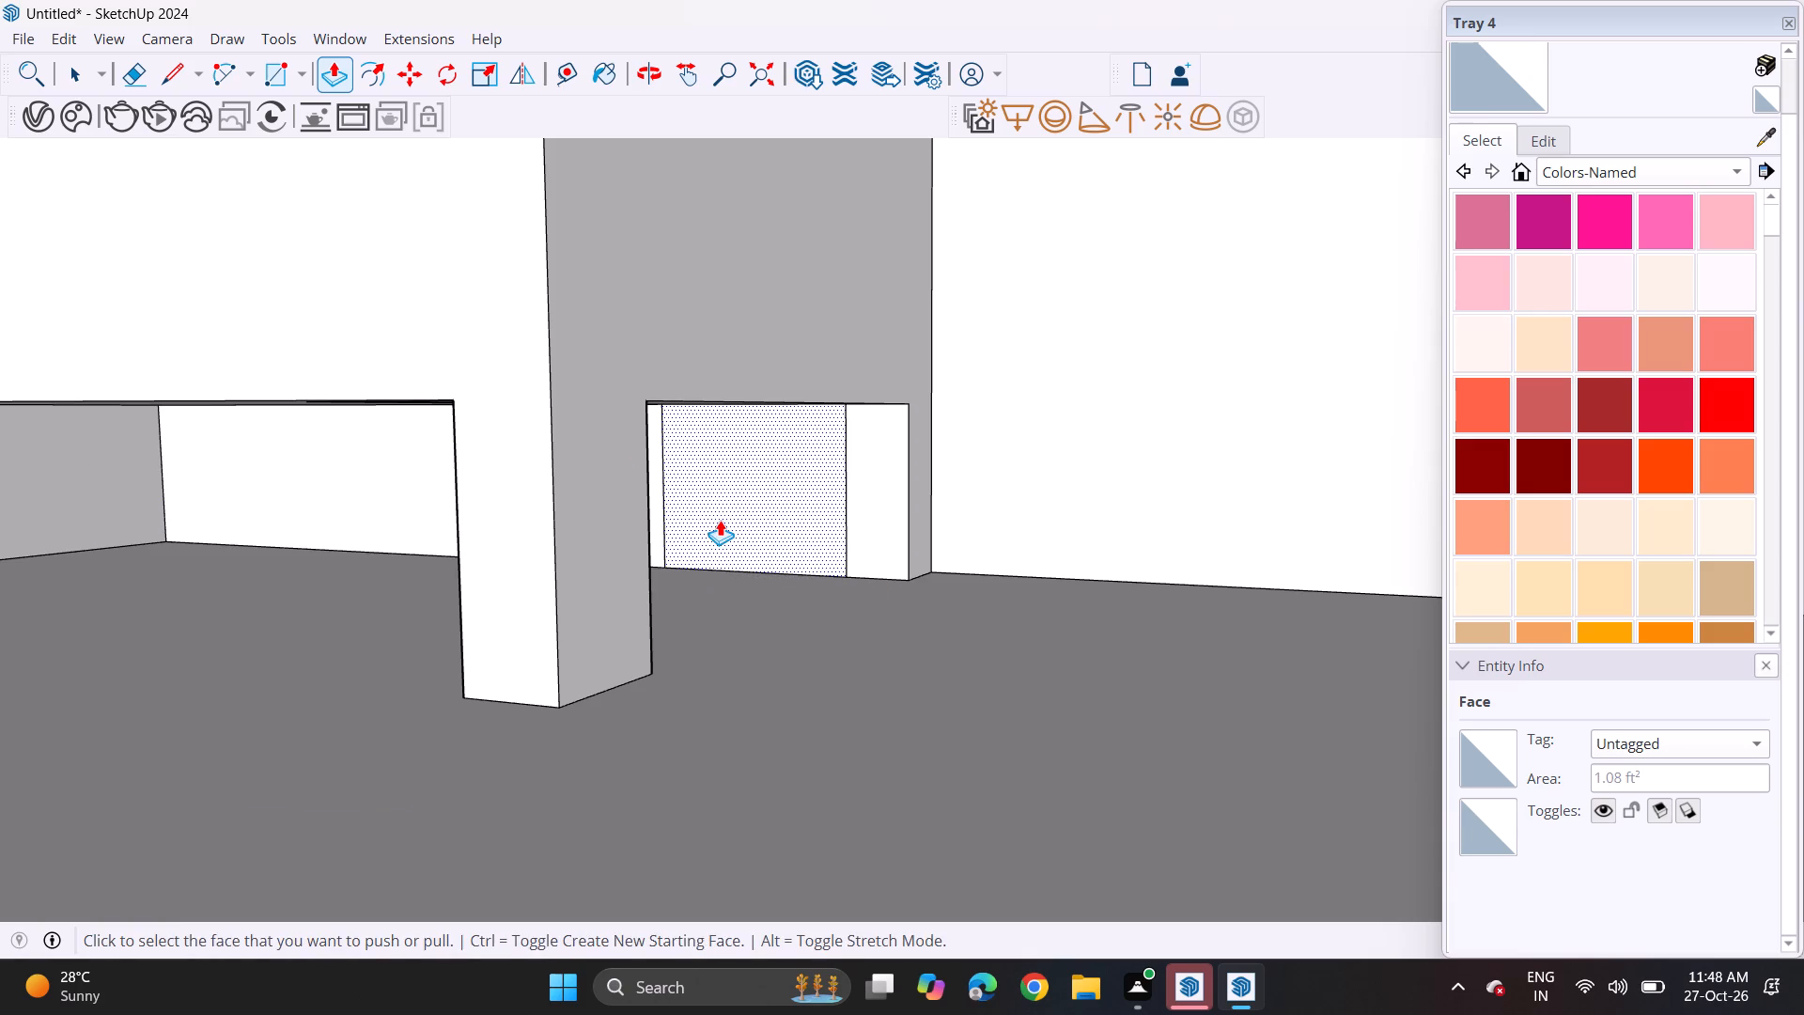
middle_click(708, 511)
Erase the leftover vertical edge on the recess's back face, seen through the side opening.
click(130, 69)
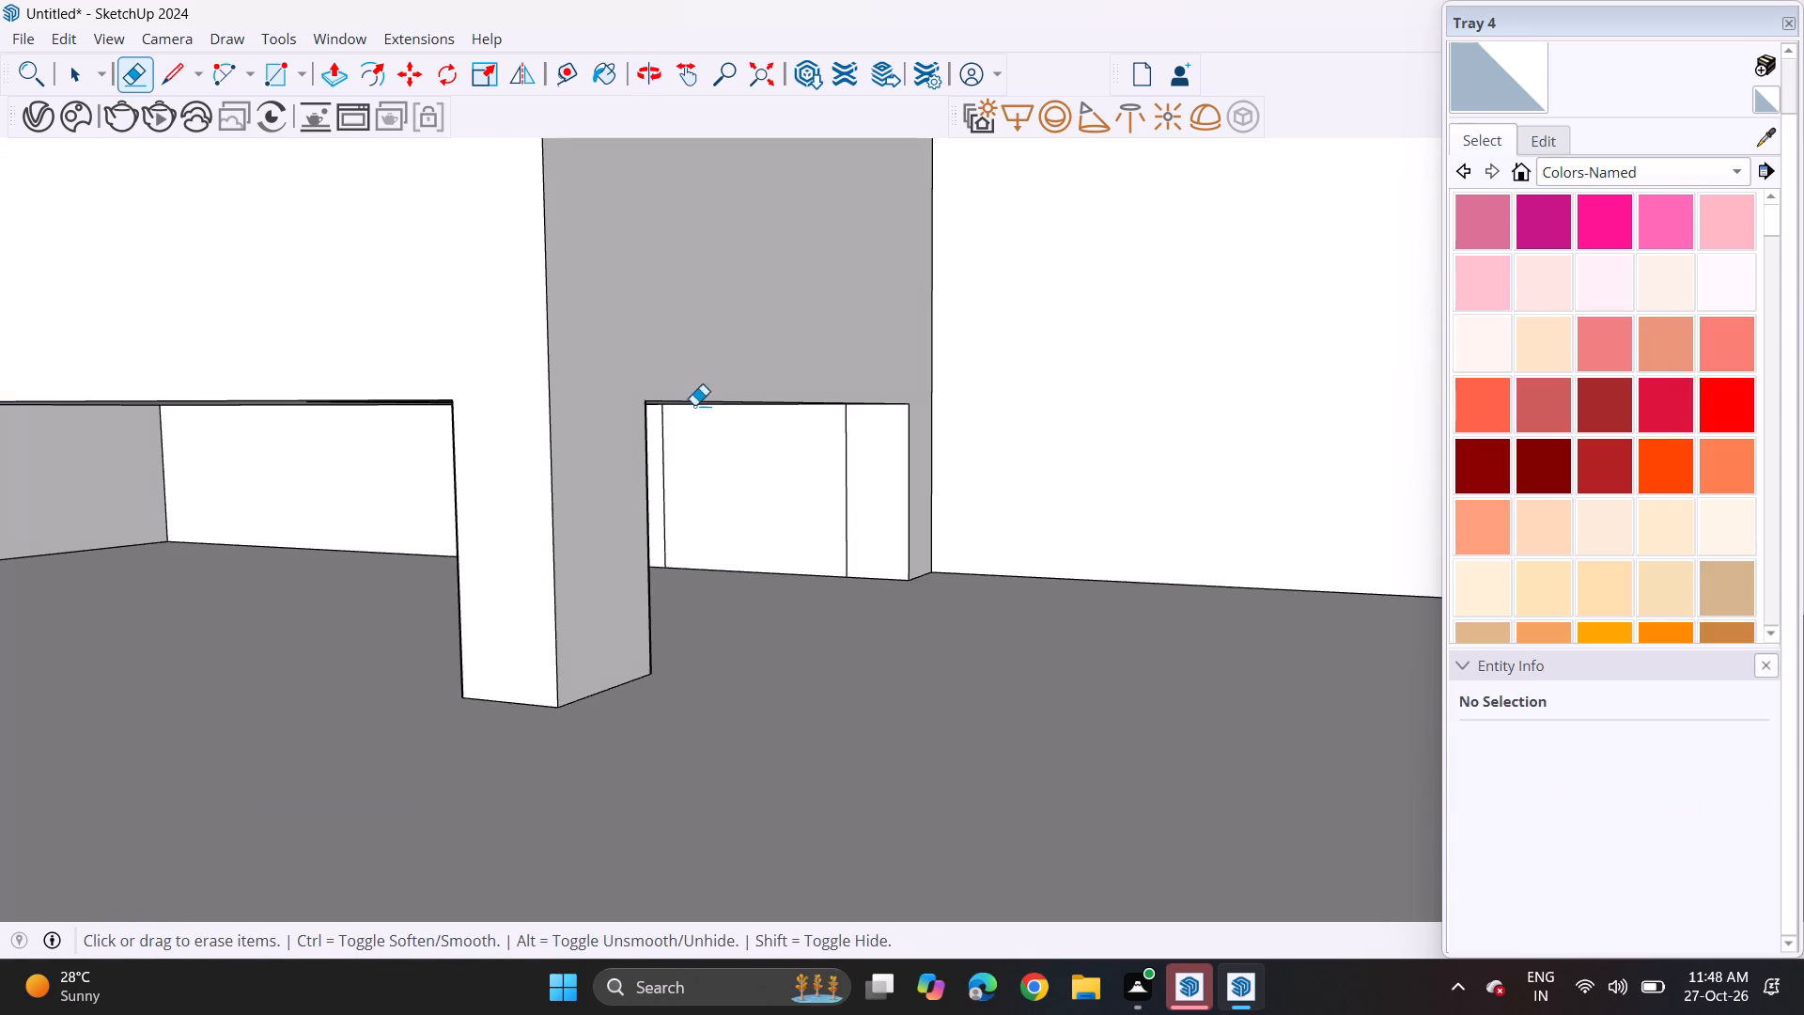
drag(659, 488, 667, 488)
Draw a full-height rectangle on the recess's inner face next to the room's side wall, leaving leg-width strips front and back.
scroll(288, 642, down, 4)
scroll(288, 642, up, 1)
scroll(288, 642, down, 1)
scroll(288, 642, up, 1)
scroll(290, 642, down, 4)
scroll(299, 645, up, 1)
scroll(299, 645, down, 3)
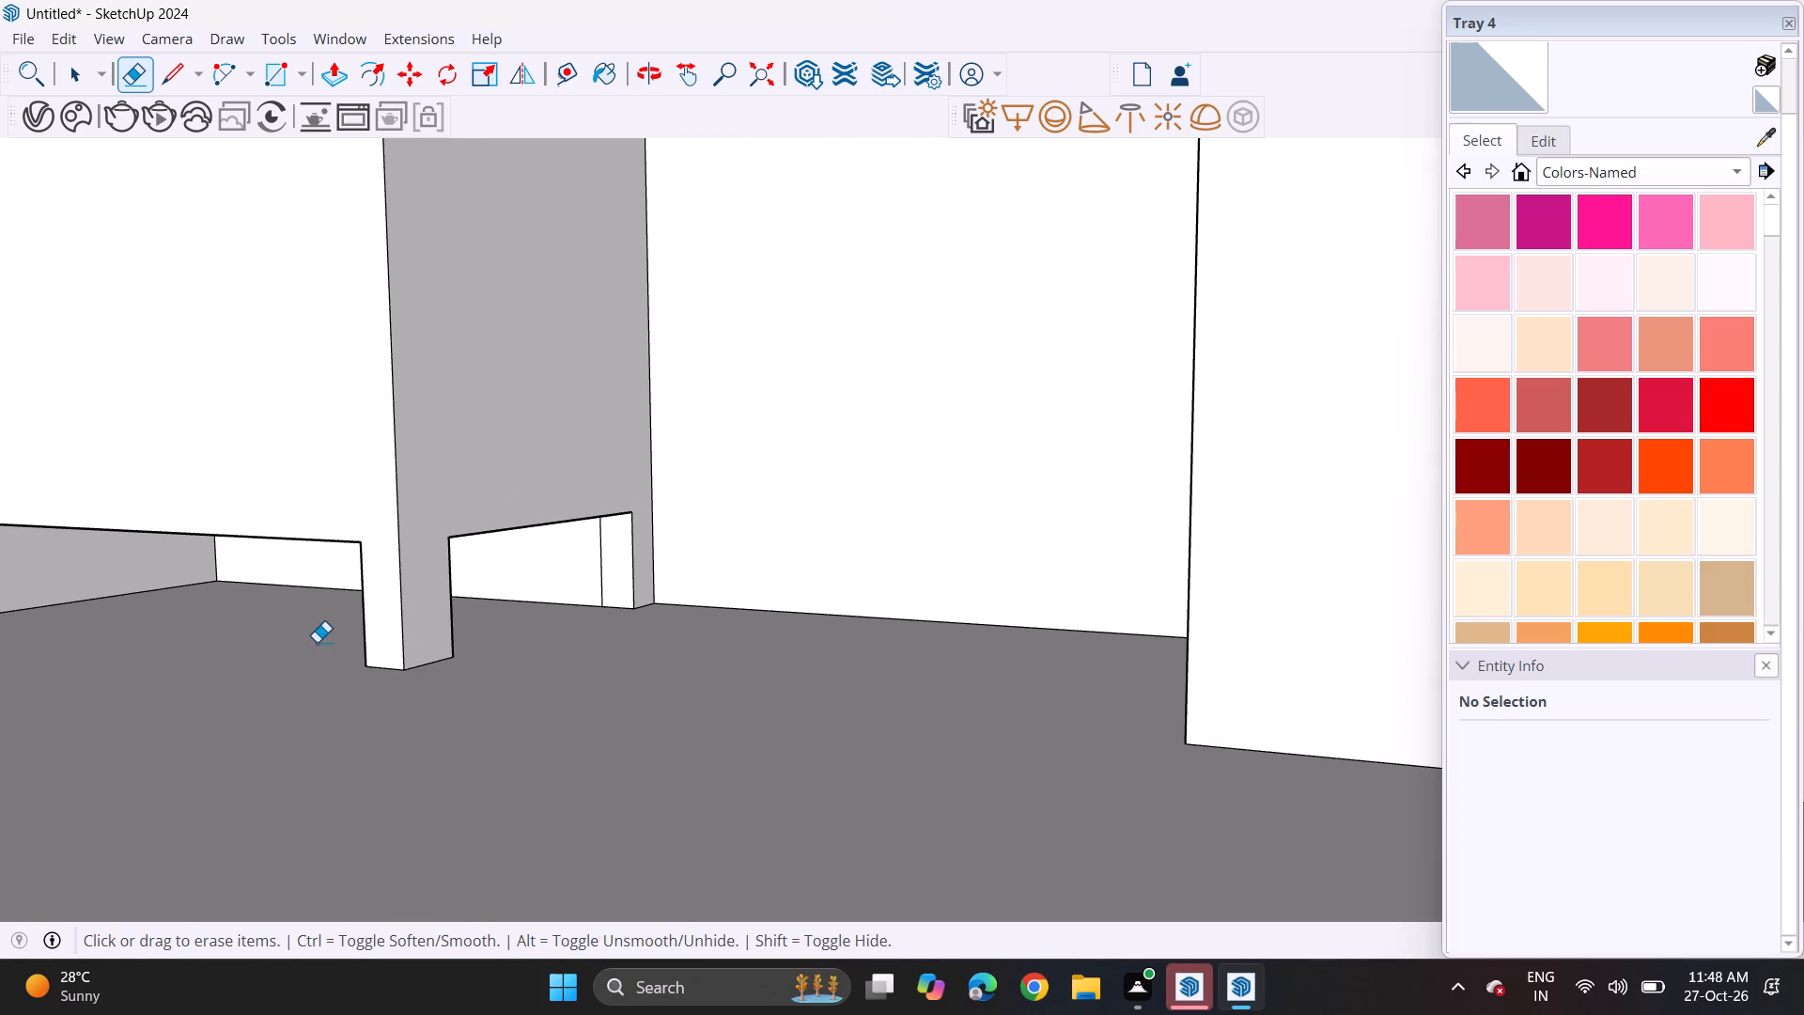
middle_drag(266, 593, 482, 547)
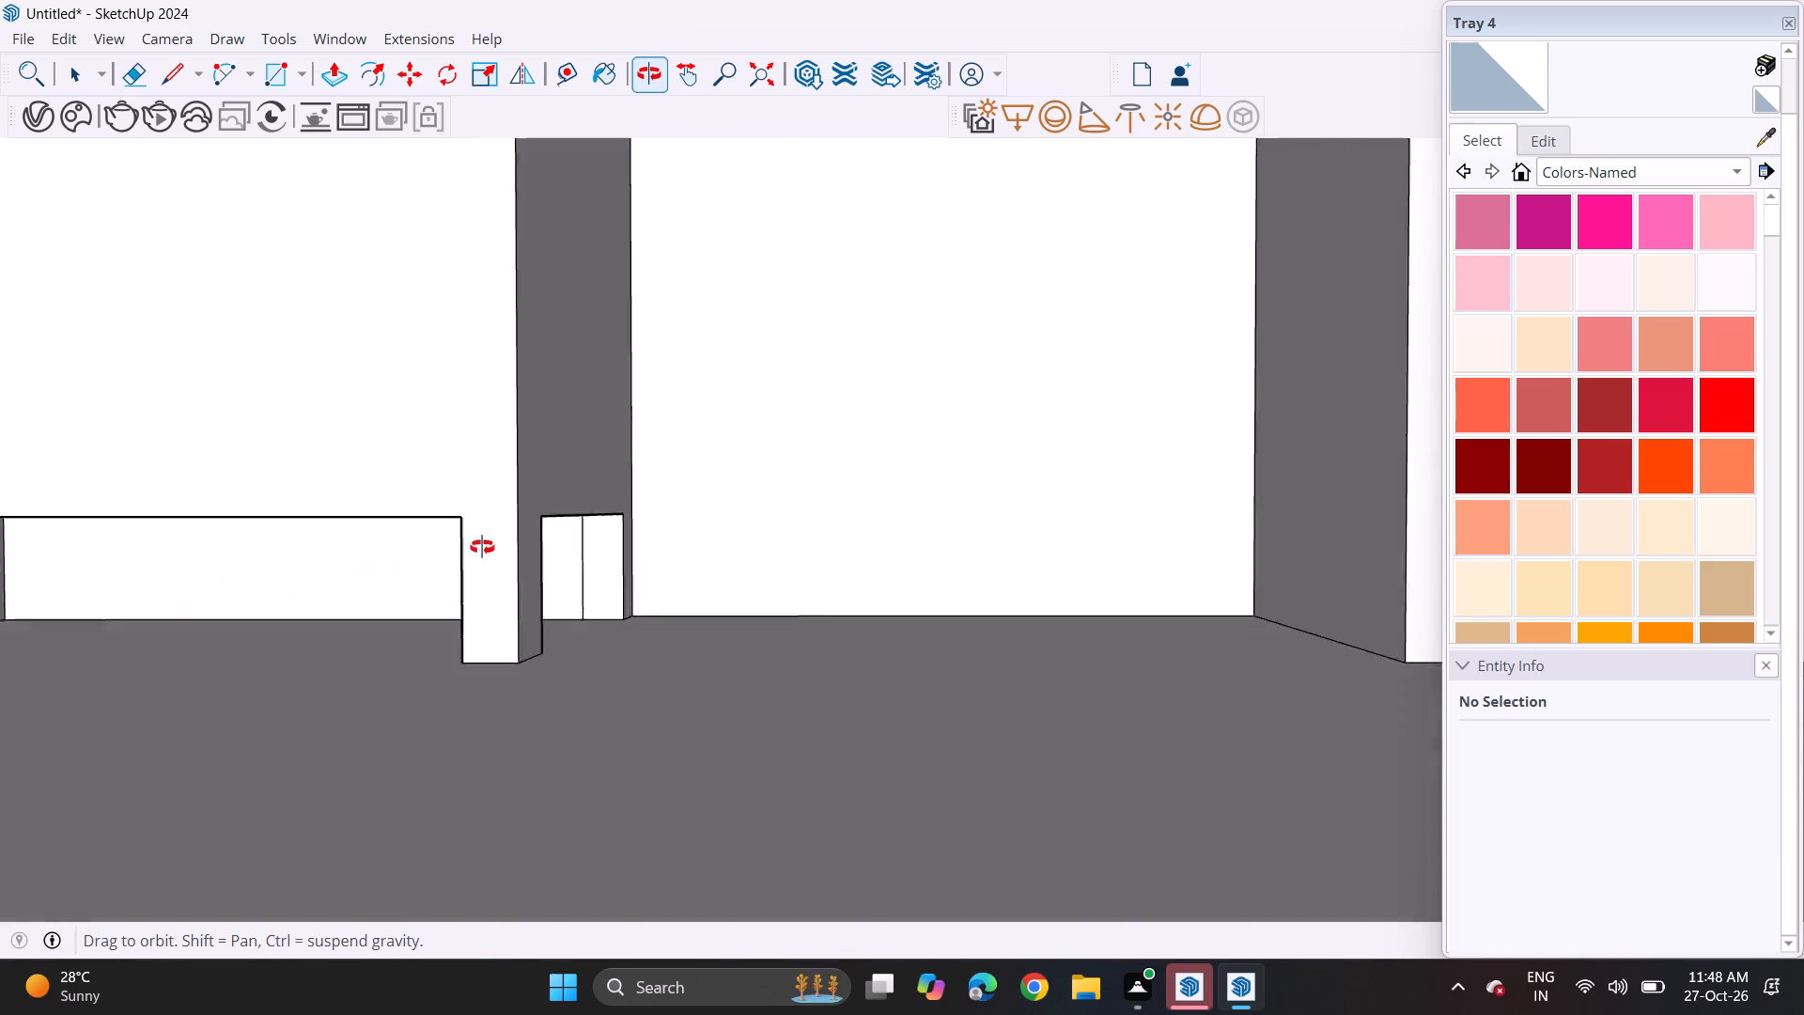
middle_drag(482, 547, 529, 551)
scroll(512, 527, down, 2)
scroll(512, 527, up, 1)
scroll(512, 527, down, 3)
scroll(467, 490, up, 1)
scroll(467, 490, down, 2)
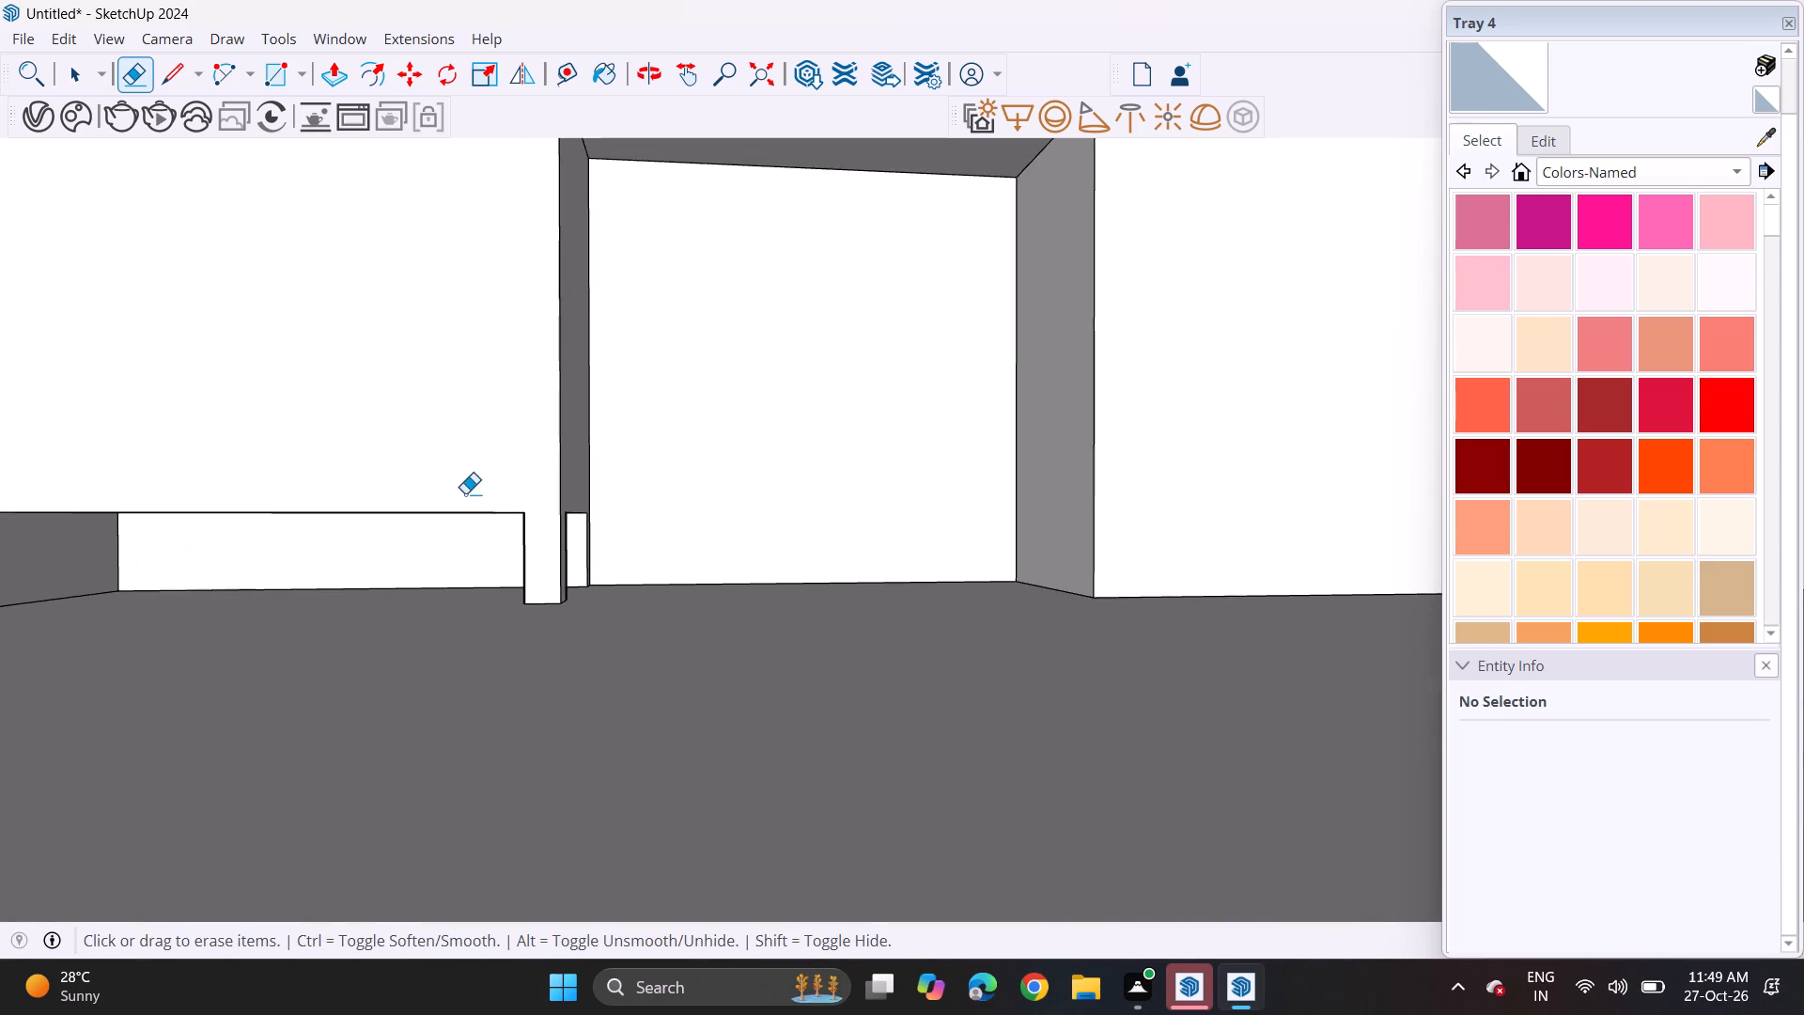
shift+middle_drag(469, 488, 600, 507)
scroll(583, 501, down, 2)
scroll(577, 506, up, 1)
scroll(571, 507, down, 2)
middle_drag(486, 523, 416, 570)
scroll(291, 561, up, 7)
scroll(318, 575, down, 1)
scroll(315, 573, up, 2)
scroll(301, 567, down, 1)
scroll(301, 567, up, 2)
click(275, 82)
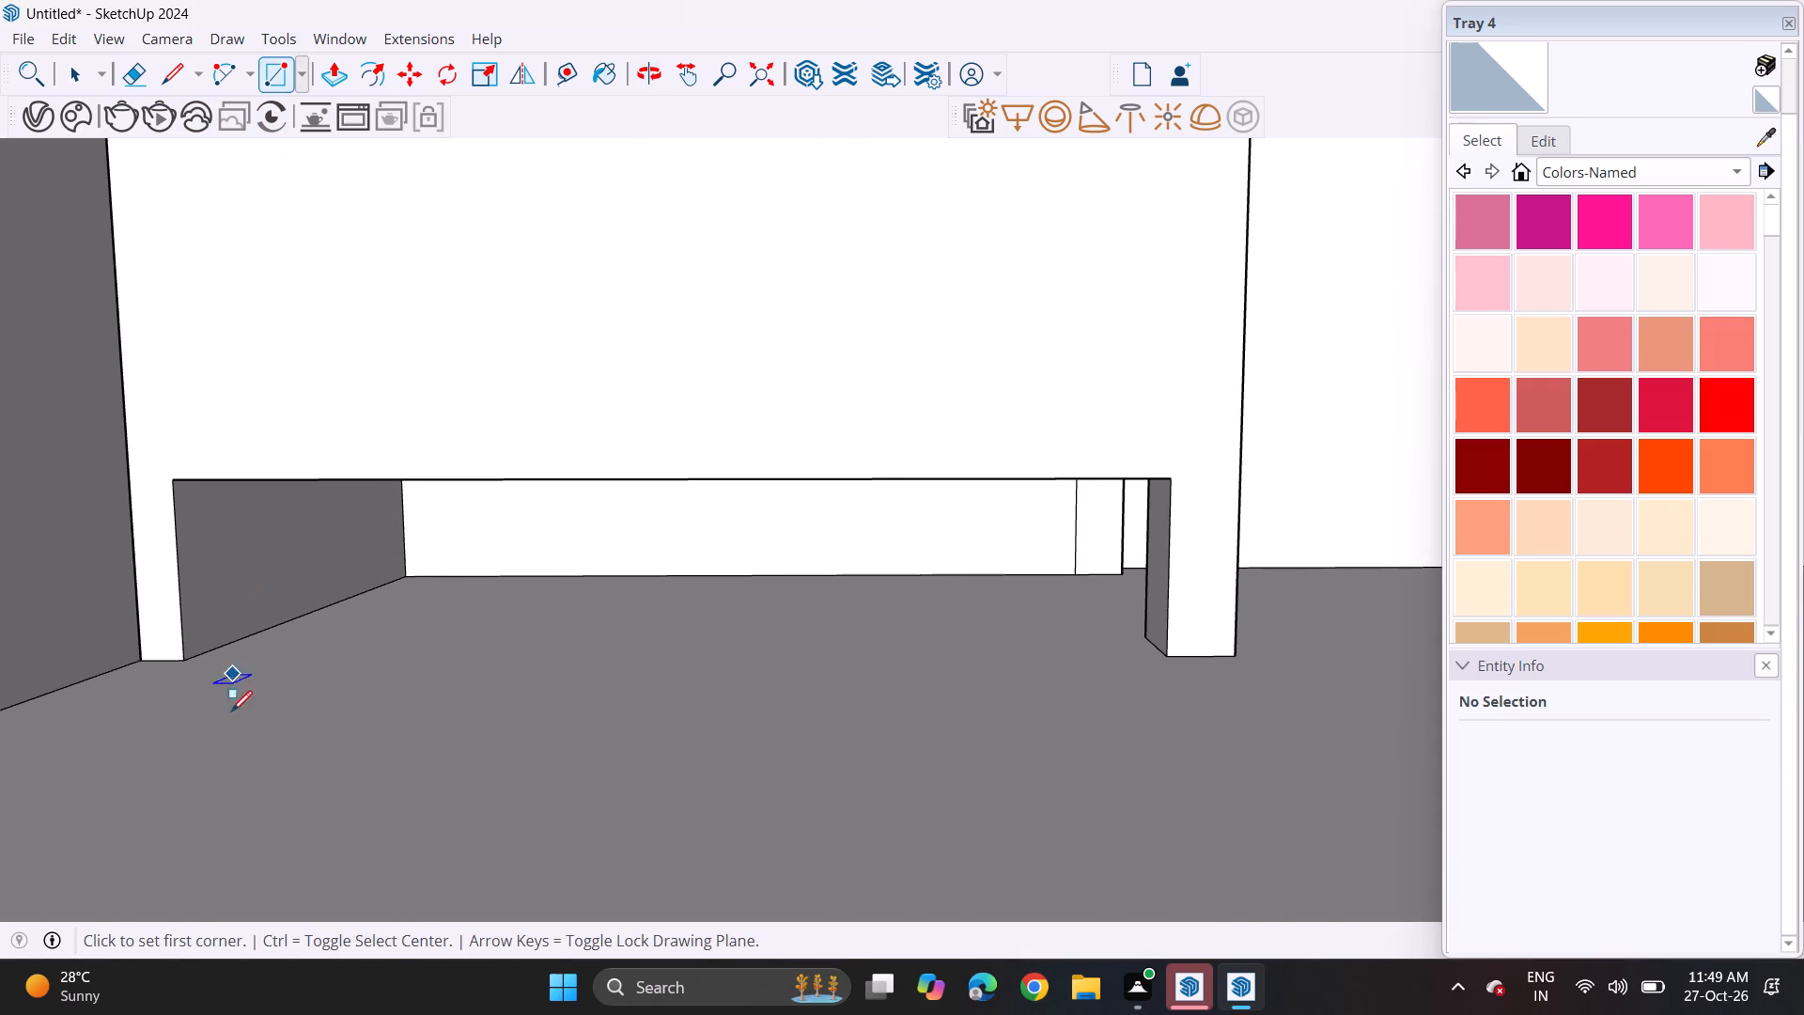
click(226, 644)
middle_drag(358, 505, 340, 461)
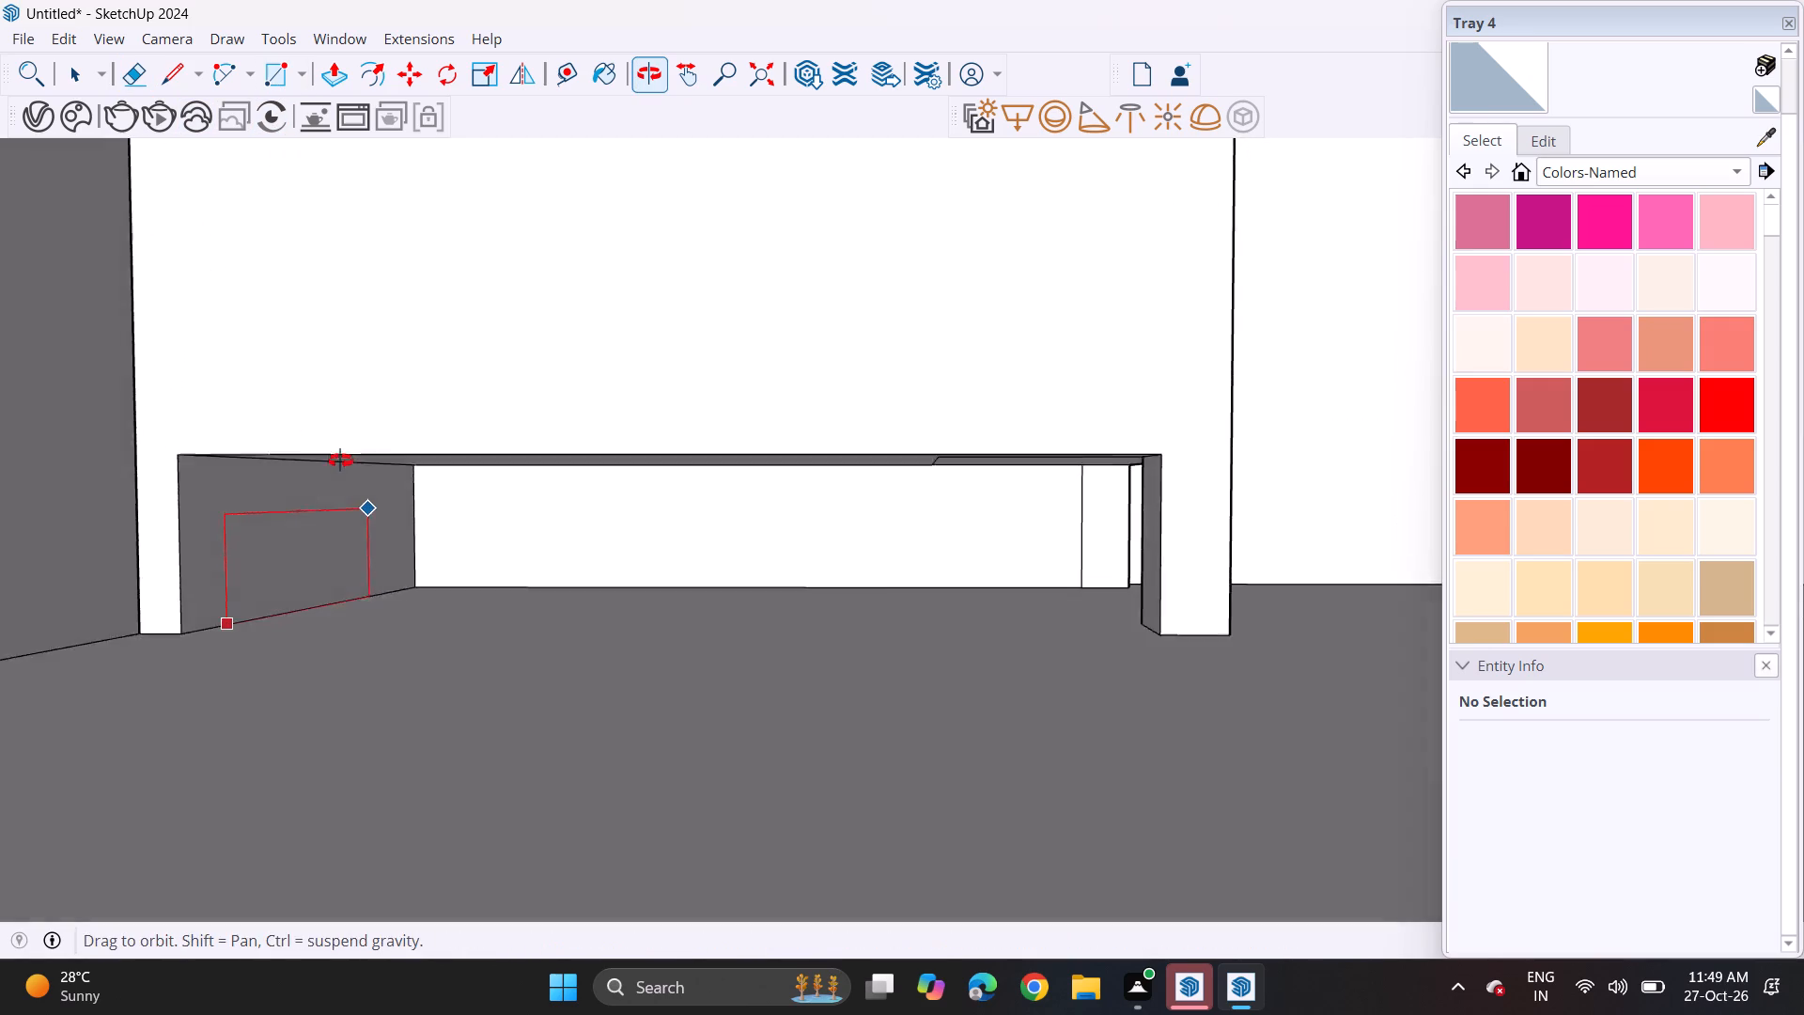
middle_drag(340, 461, 341, 435)
click(390, 470)
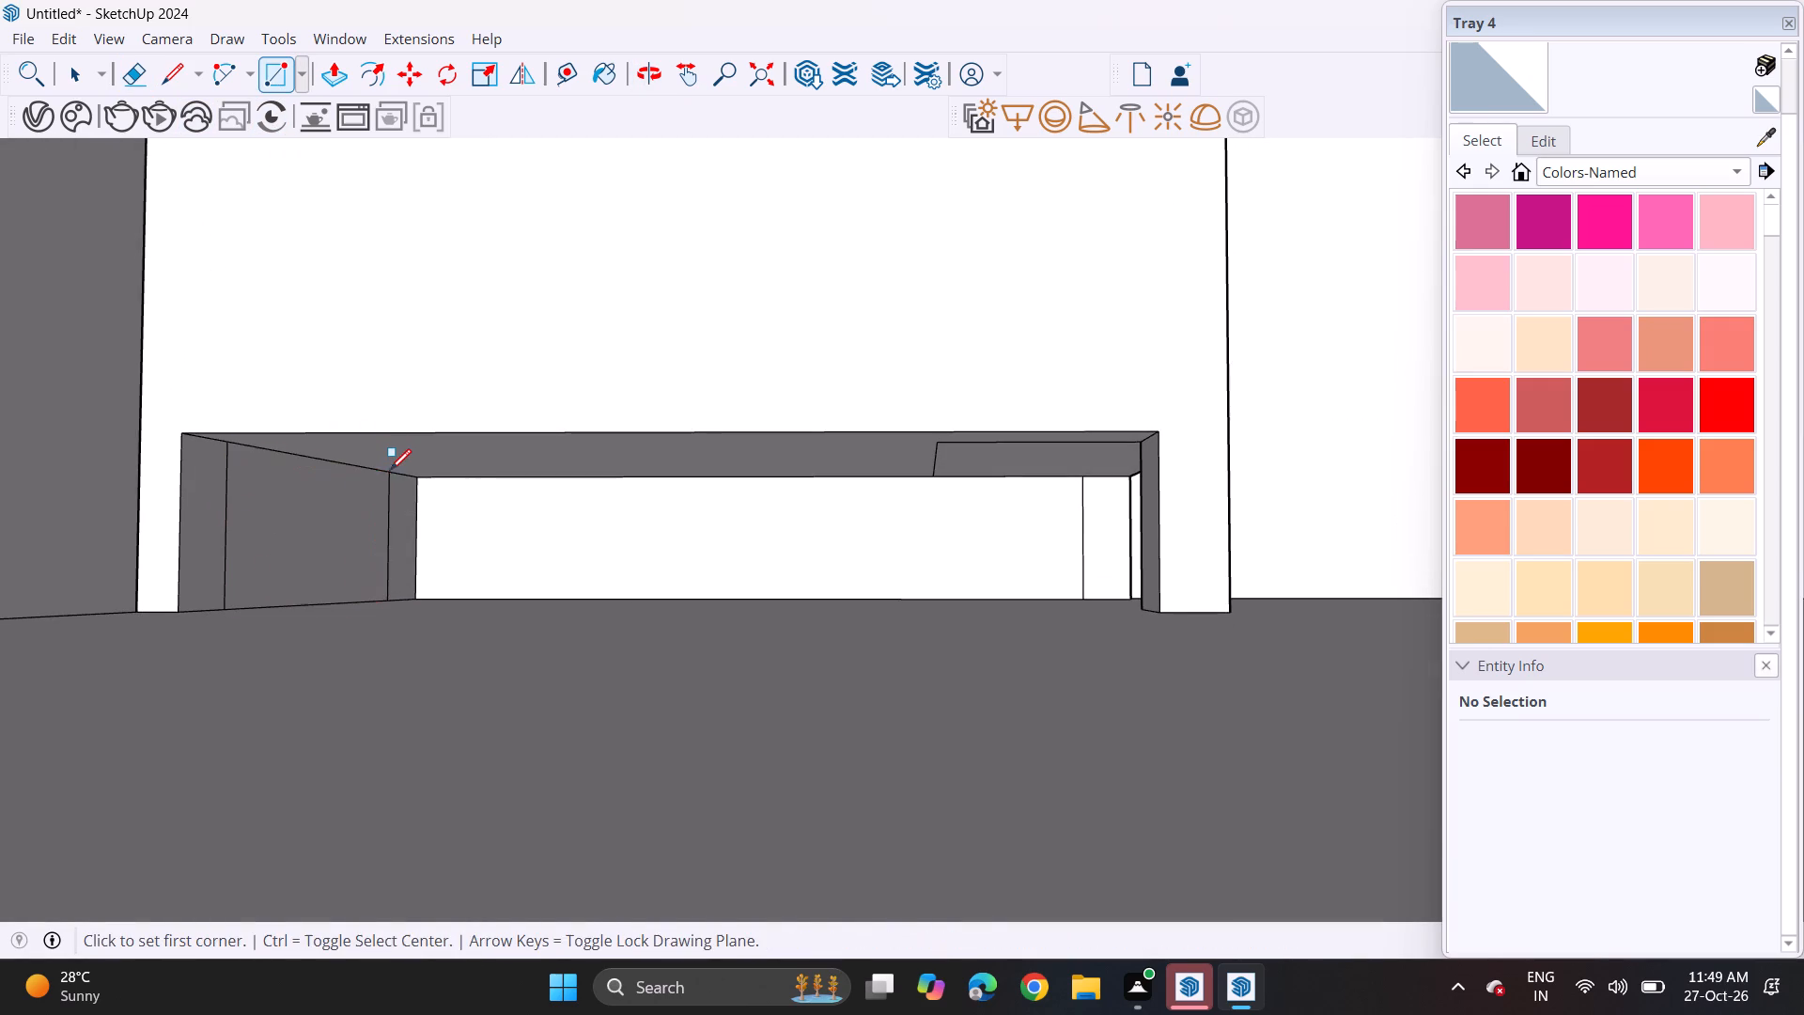
Push the new rectangle outward toward the room's side wall, opening the recess between the front and rear legs.
click(334, 69)
click(293, 580)
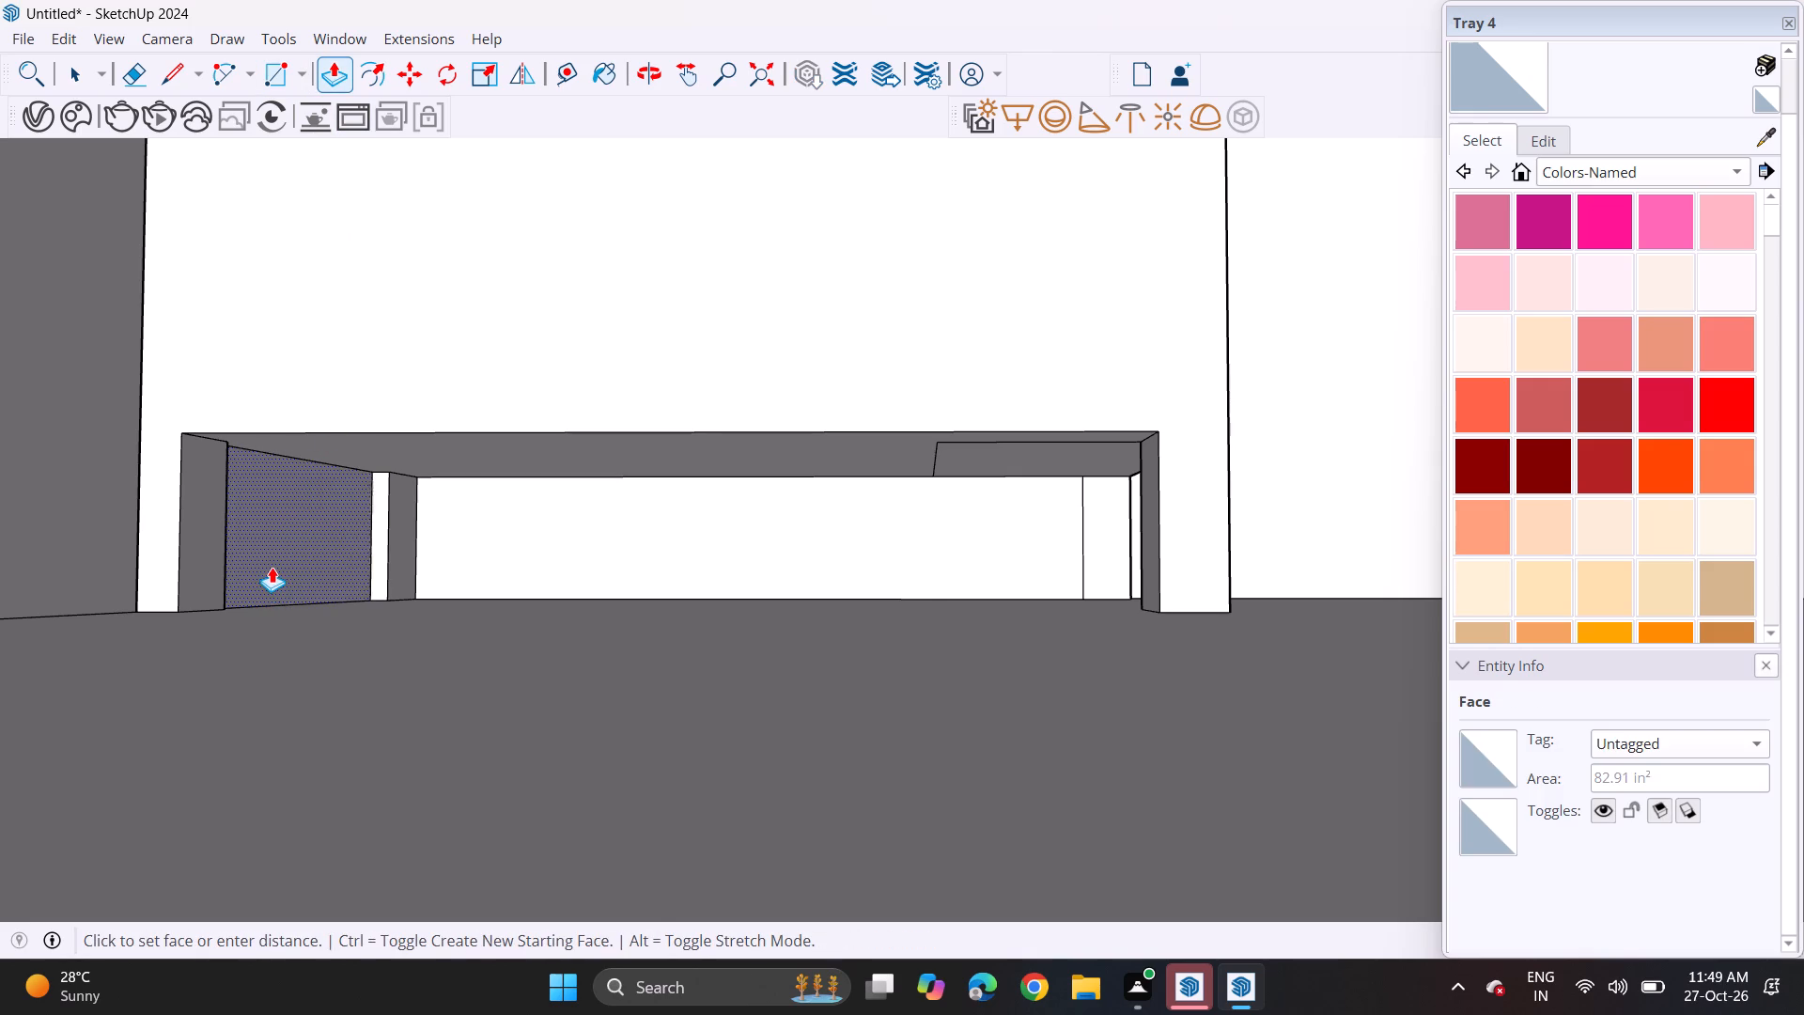
click(262, 561)
middle_drag(370, 526, 390, 593)
scroll(386, 559, down, 10)
scroll(482, 568, up, 1)
scroll(482, 568, down, 4)
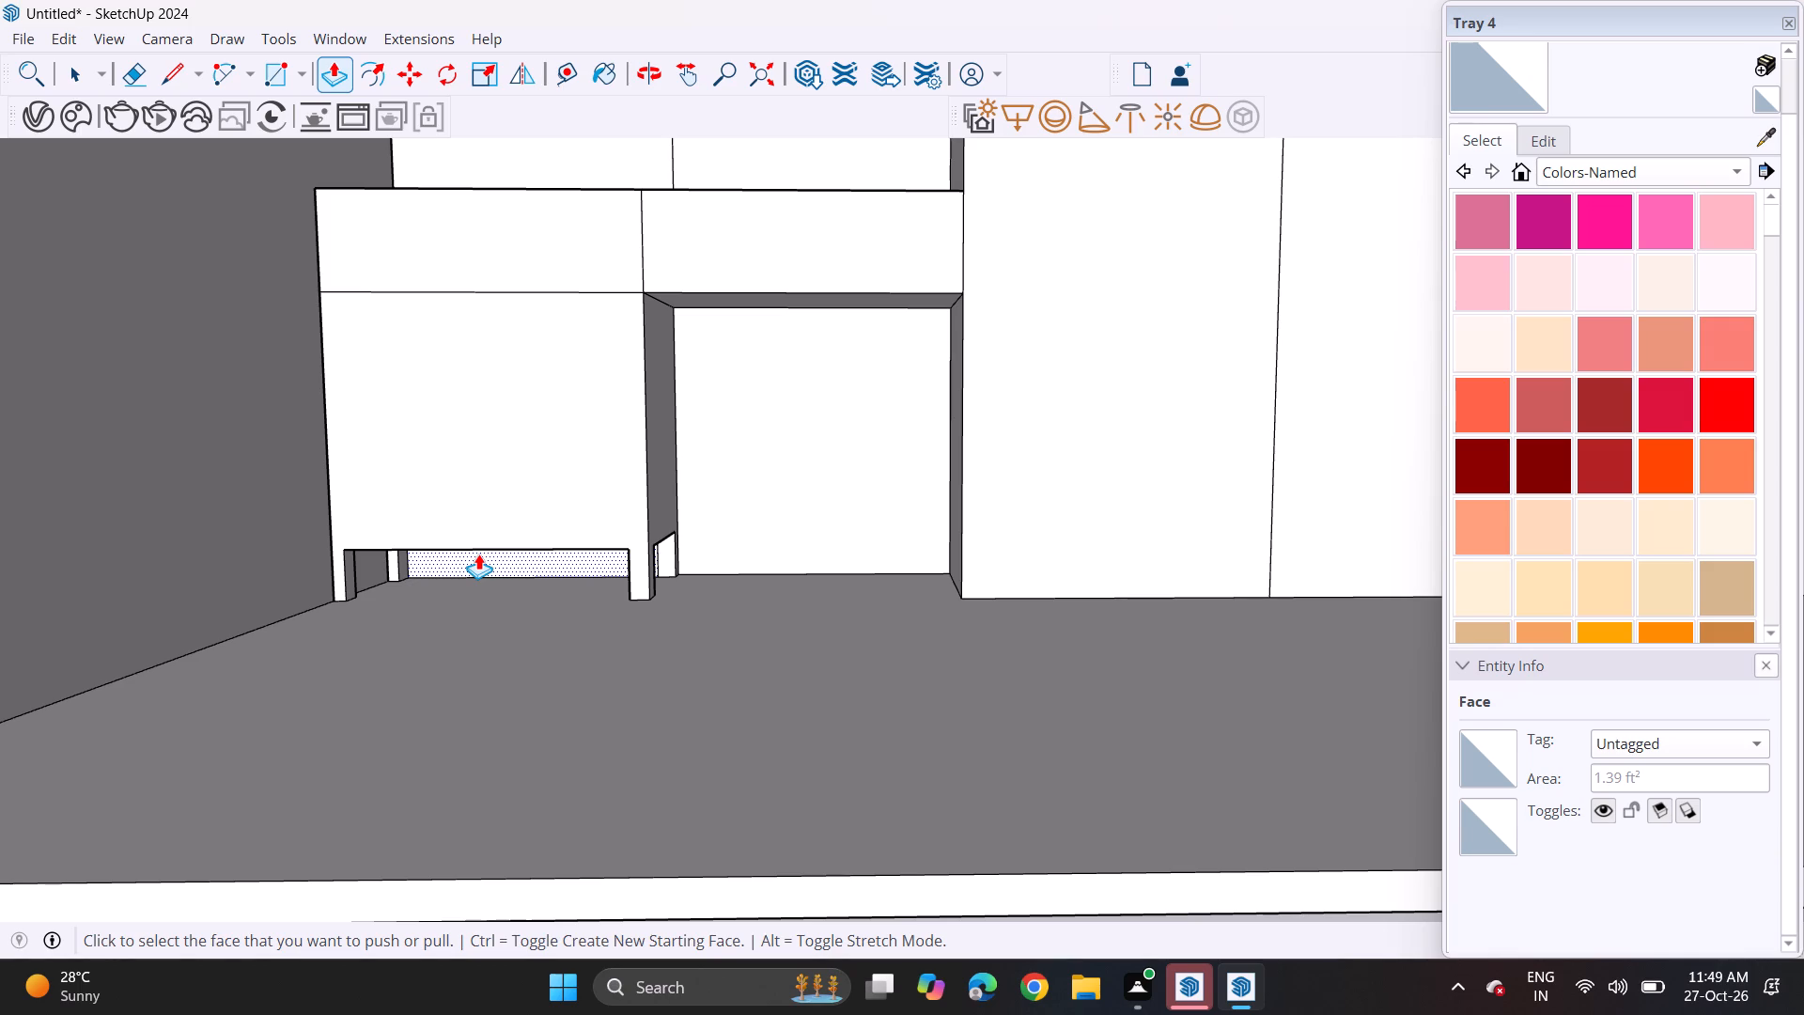
Draw a thin horizontal handle-strip rectangle across the upper part of the legged base cabinet's front face.
click(289, 78)
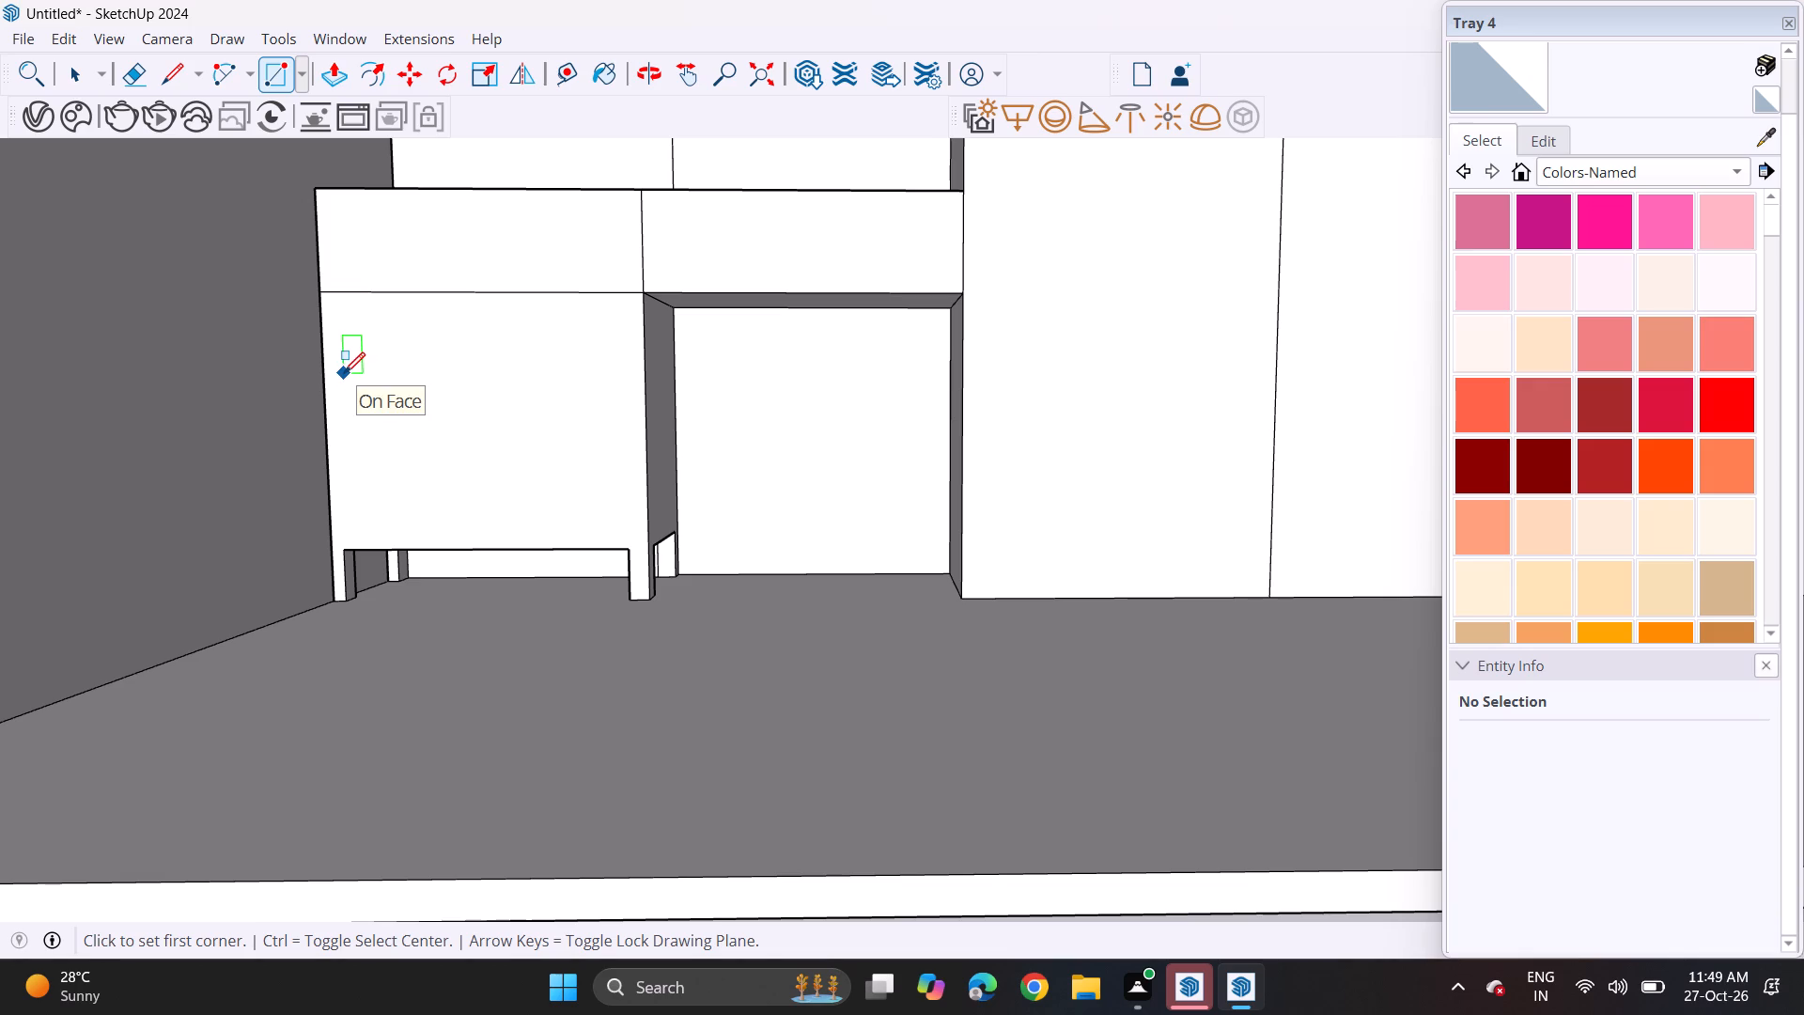
click(344, 373)
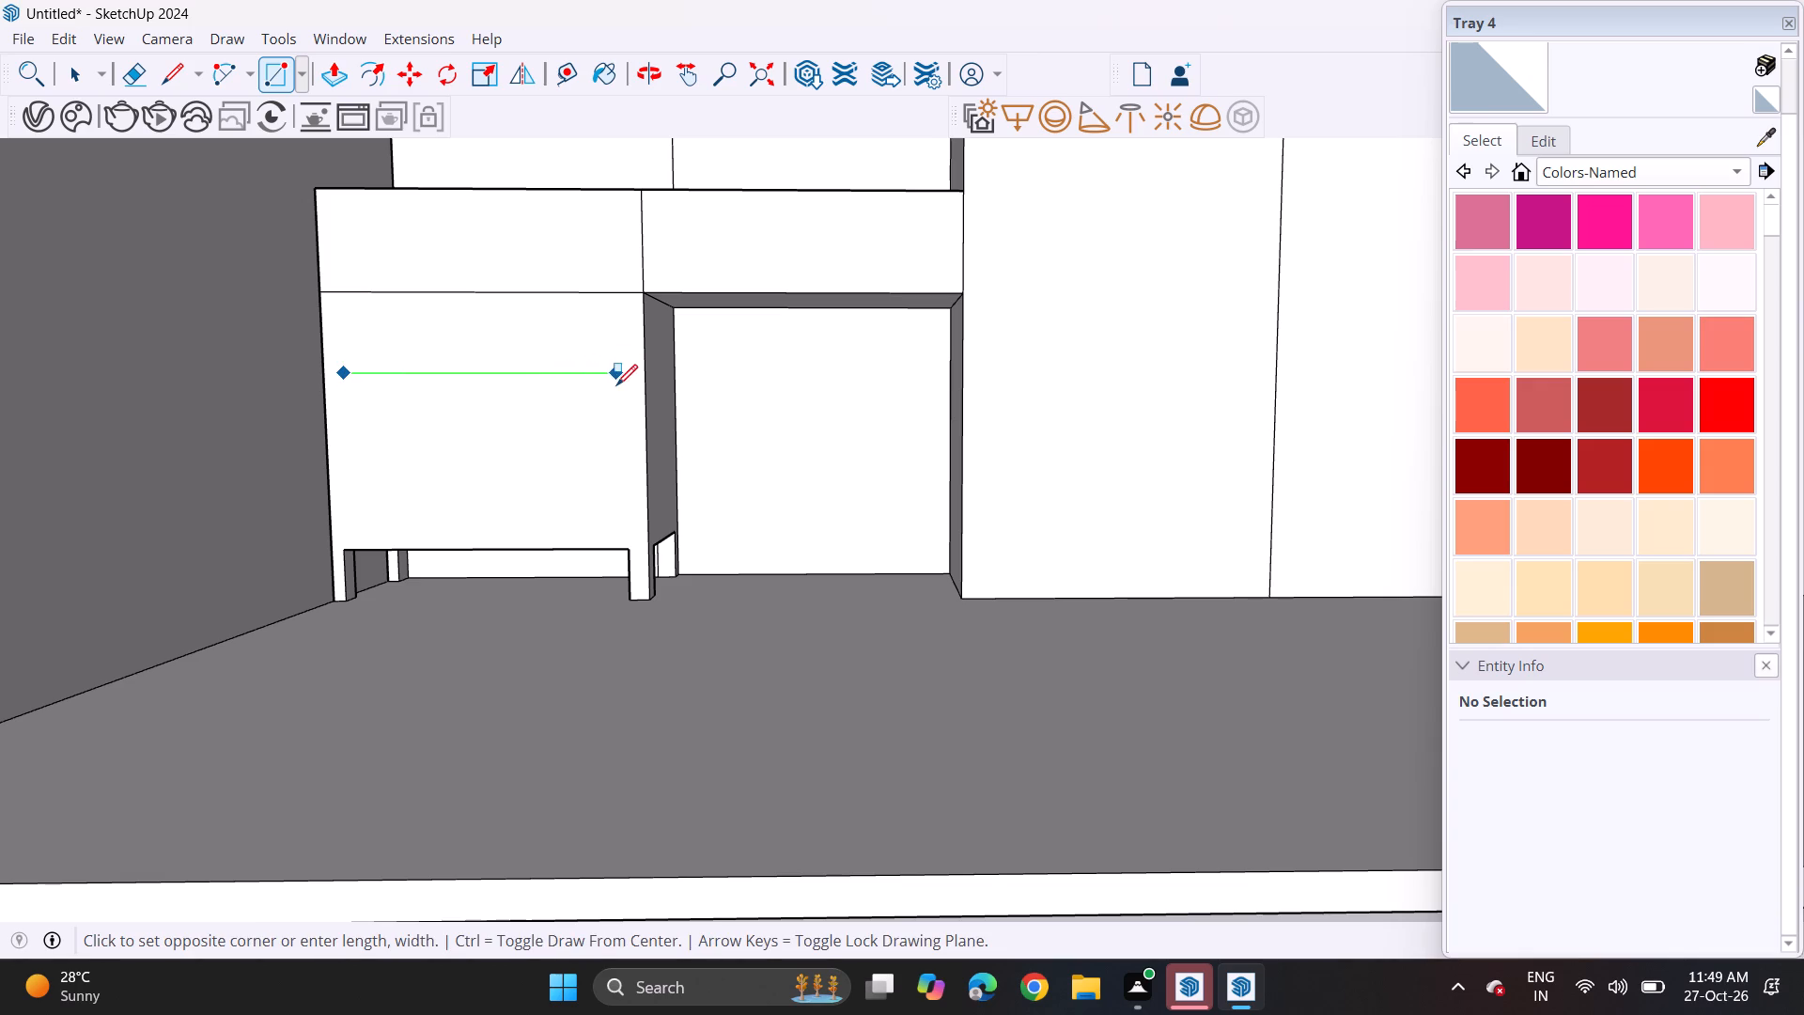
click(615, 388)
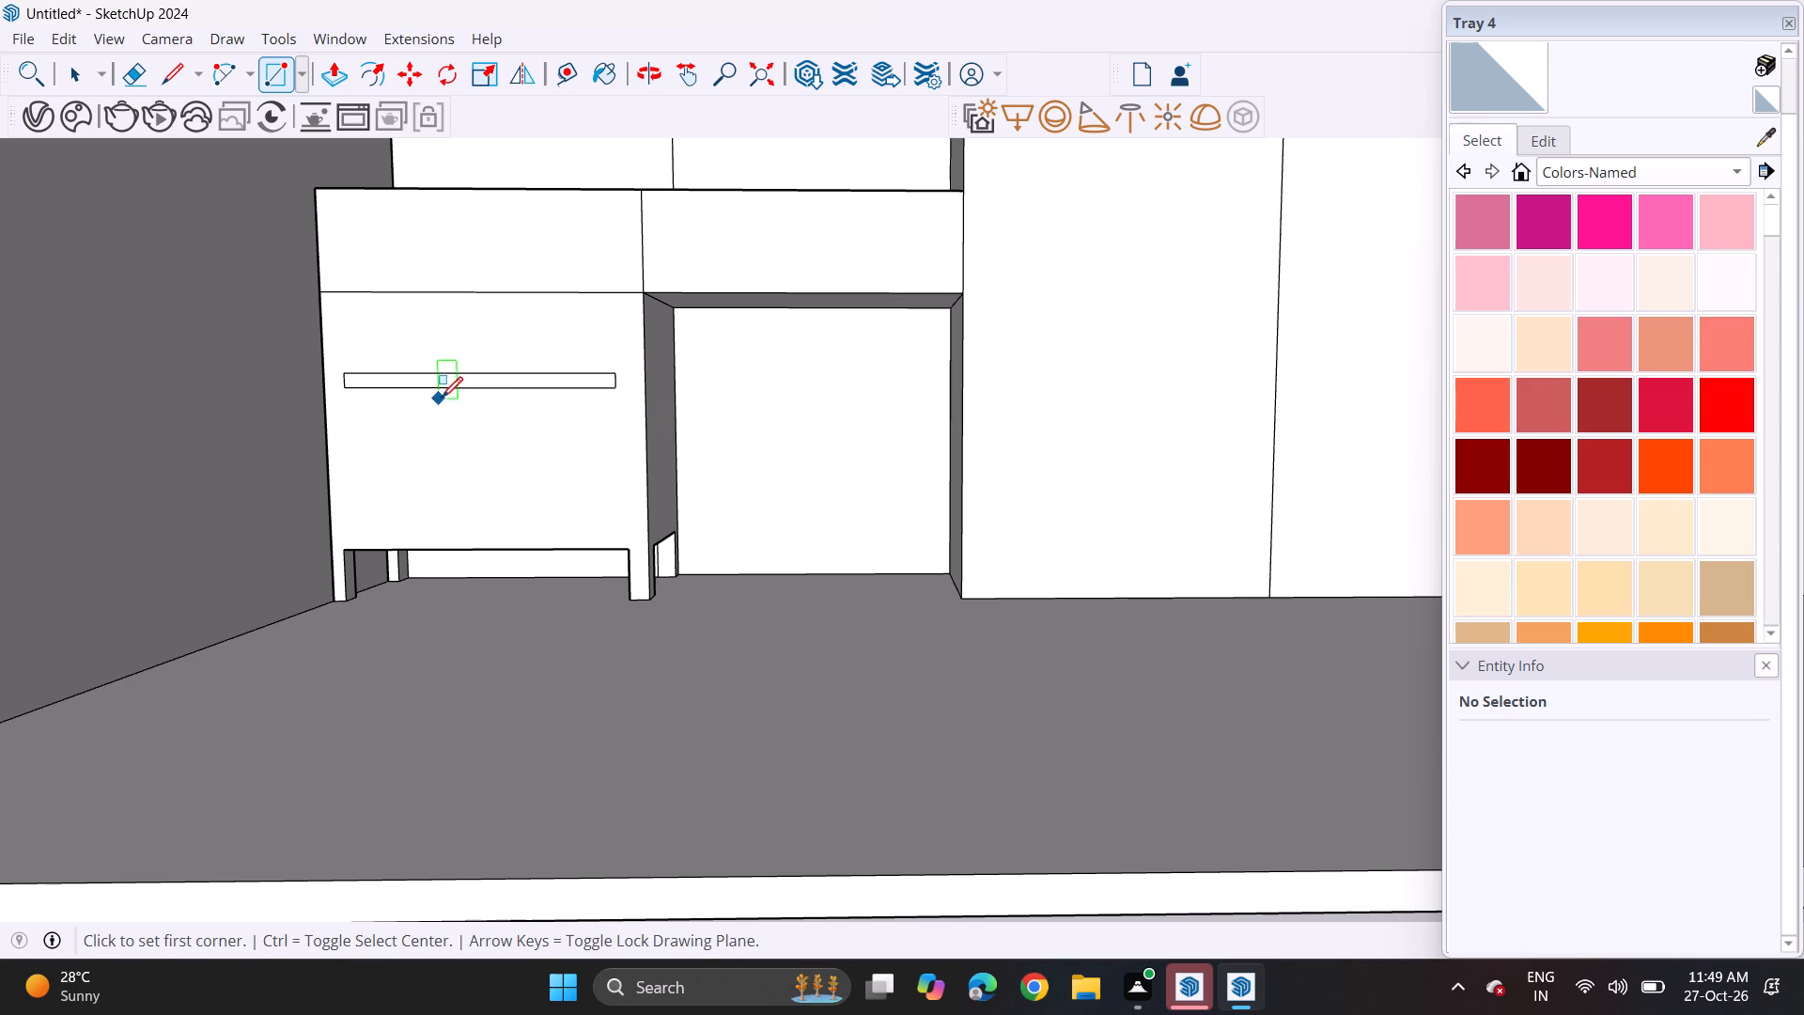
Copy the thin handle rectangle straight down to the lower part of the base cabinet's front, and clear the selection.
key(space)
double_click(455, 383)
key(m)
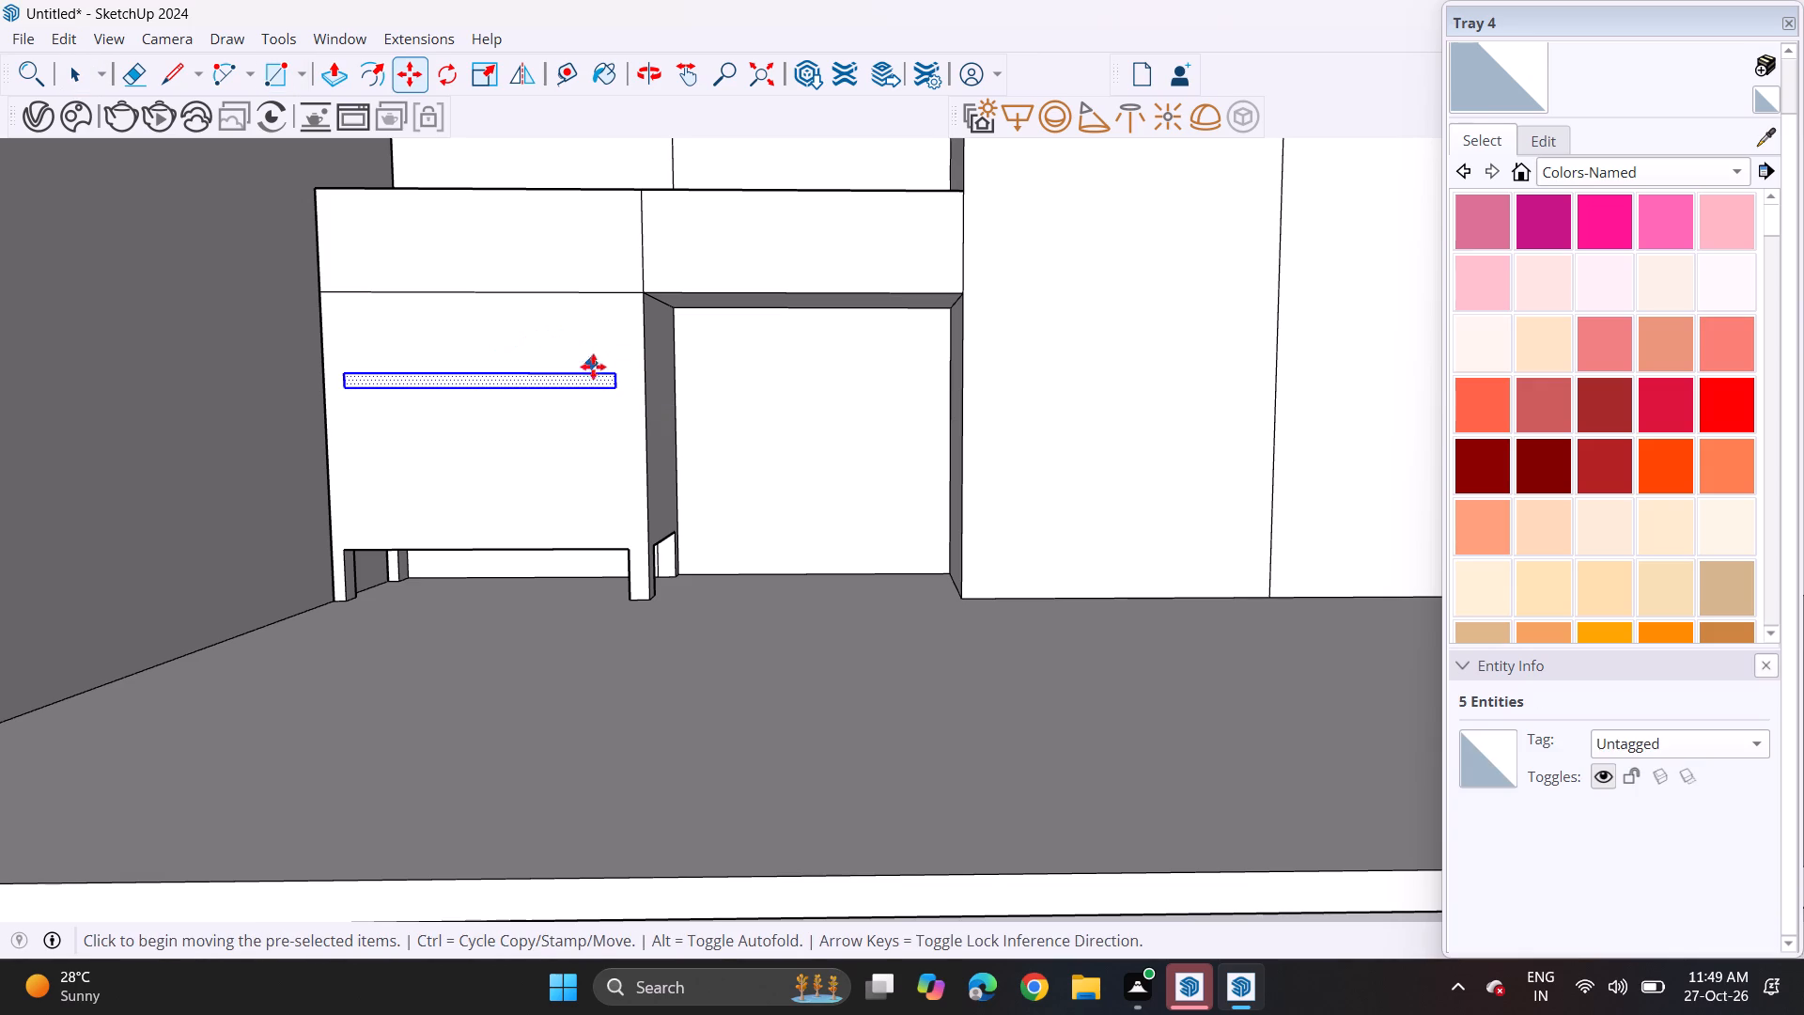
click(611, 373)
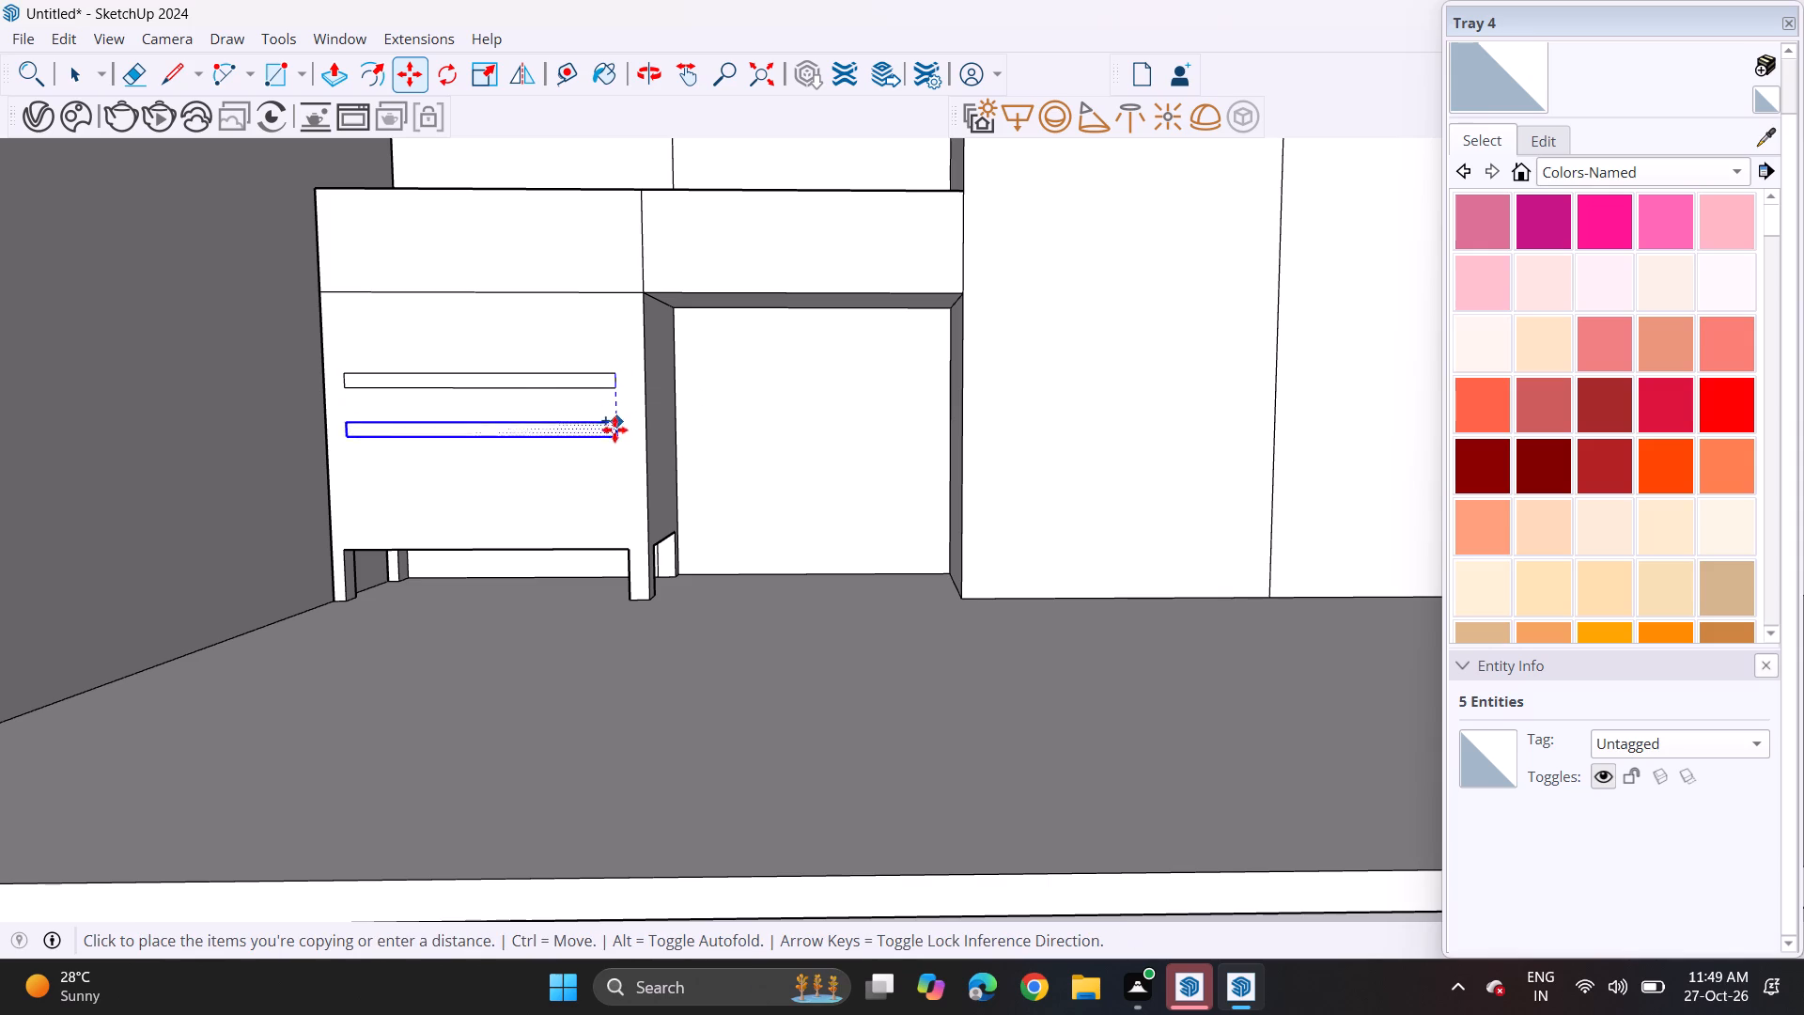
click(614, 481)
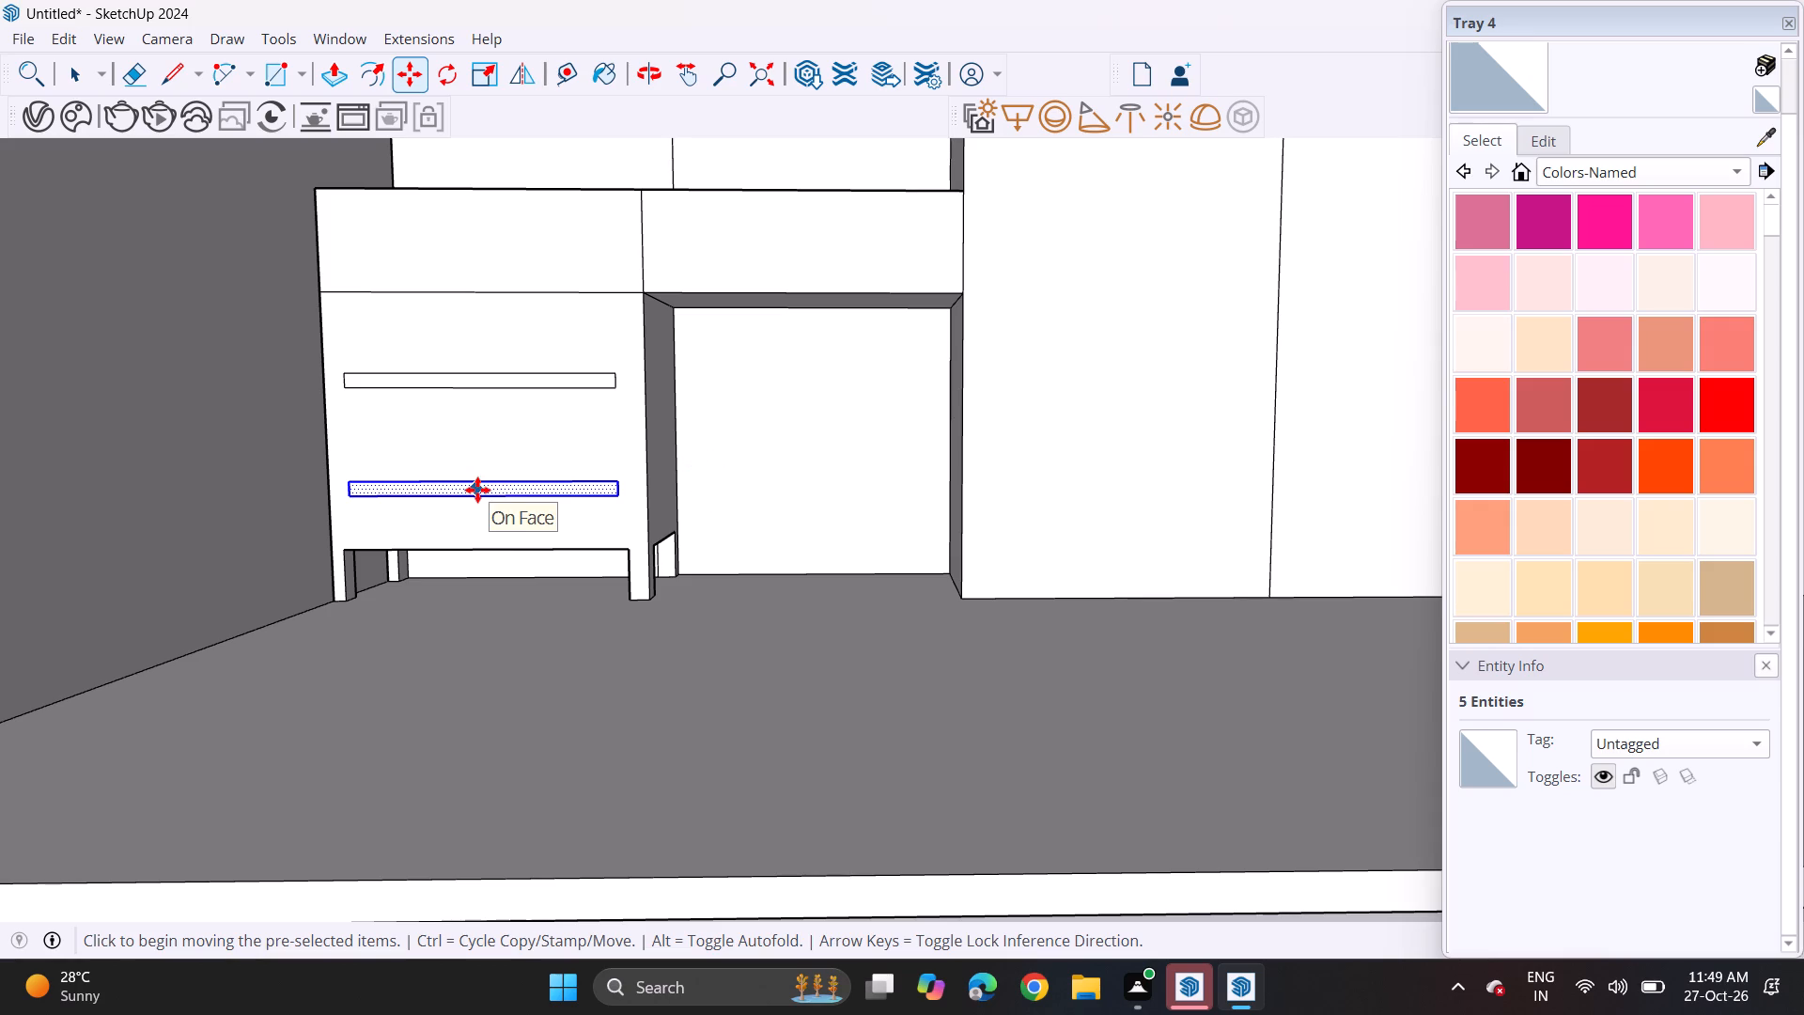
scroll(477, 490, down, 5)
middle_drag(541, 436, 546, 475)
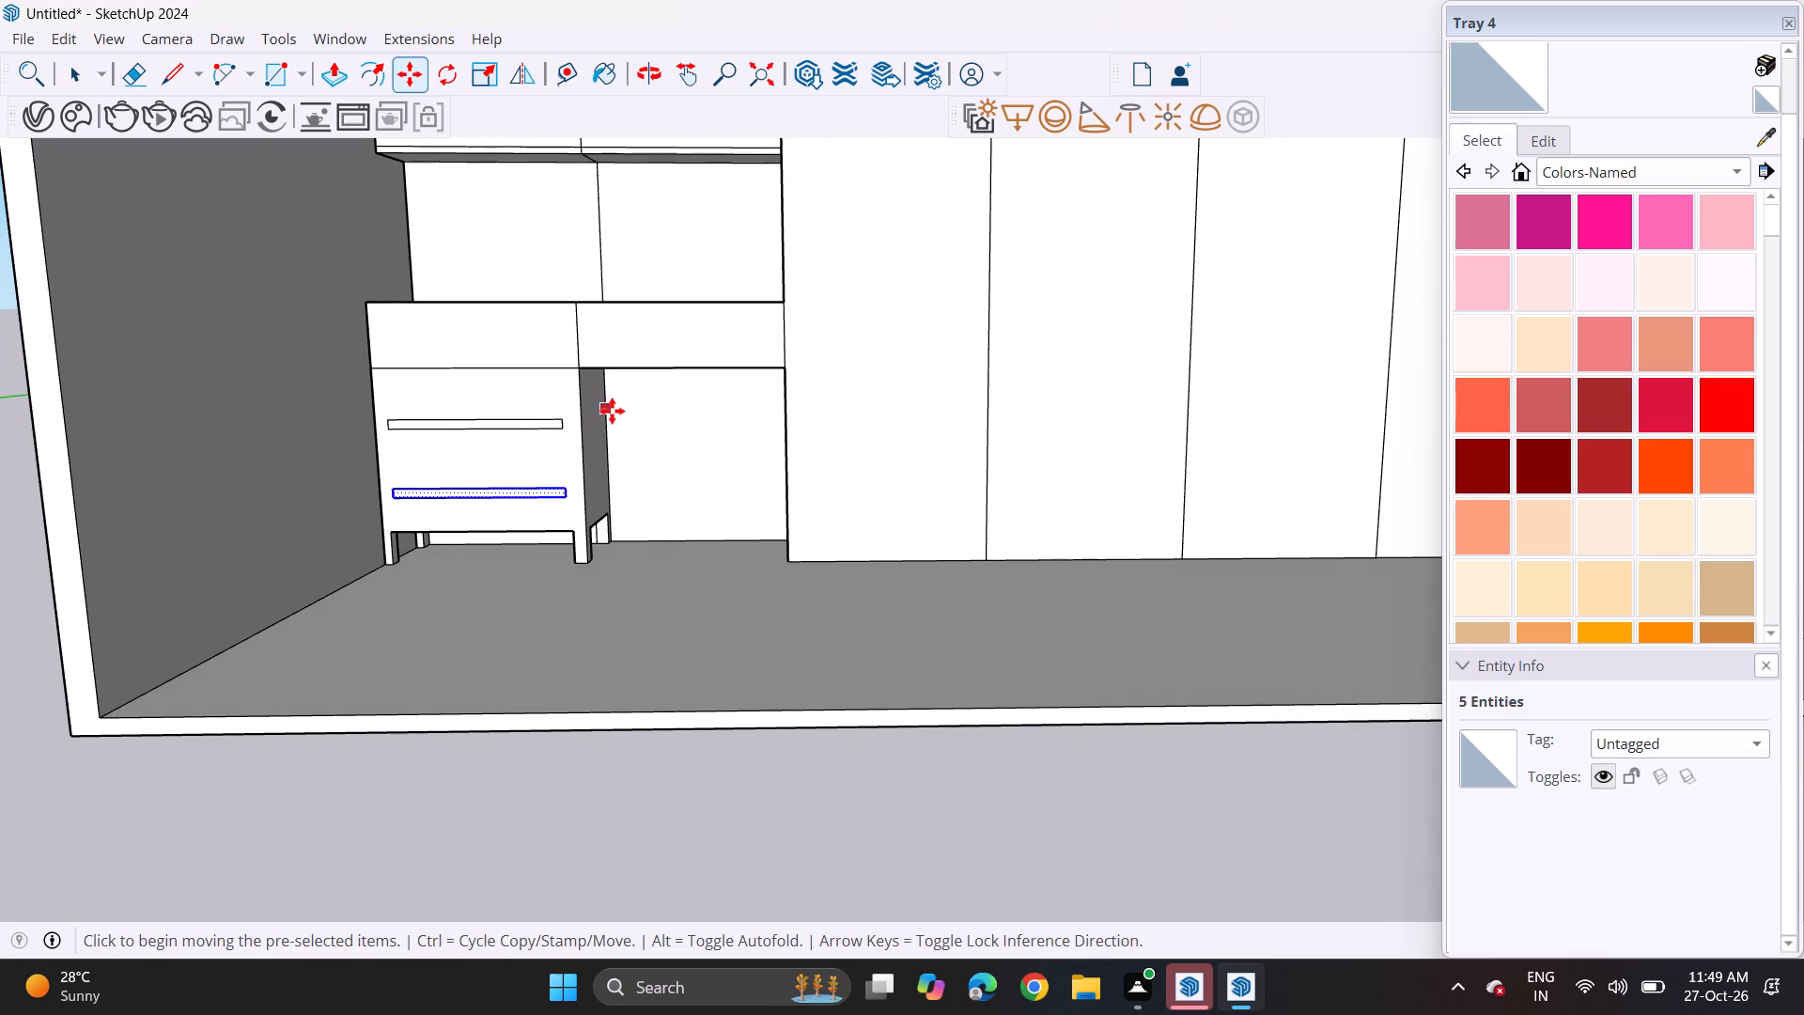
scroll(612, 411, down, 5)
shift+middle_drag(616, 403, 591, 492)
key(space)
click(774, 130)
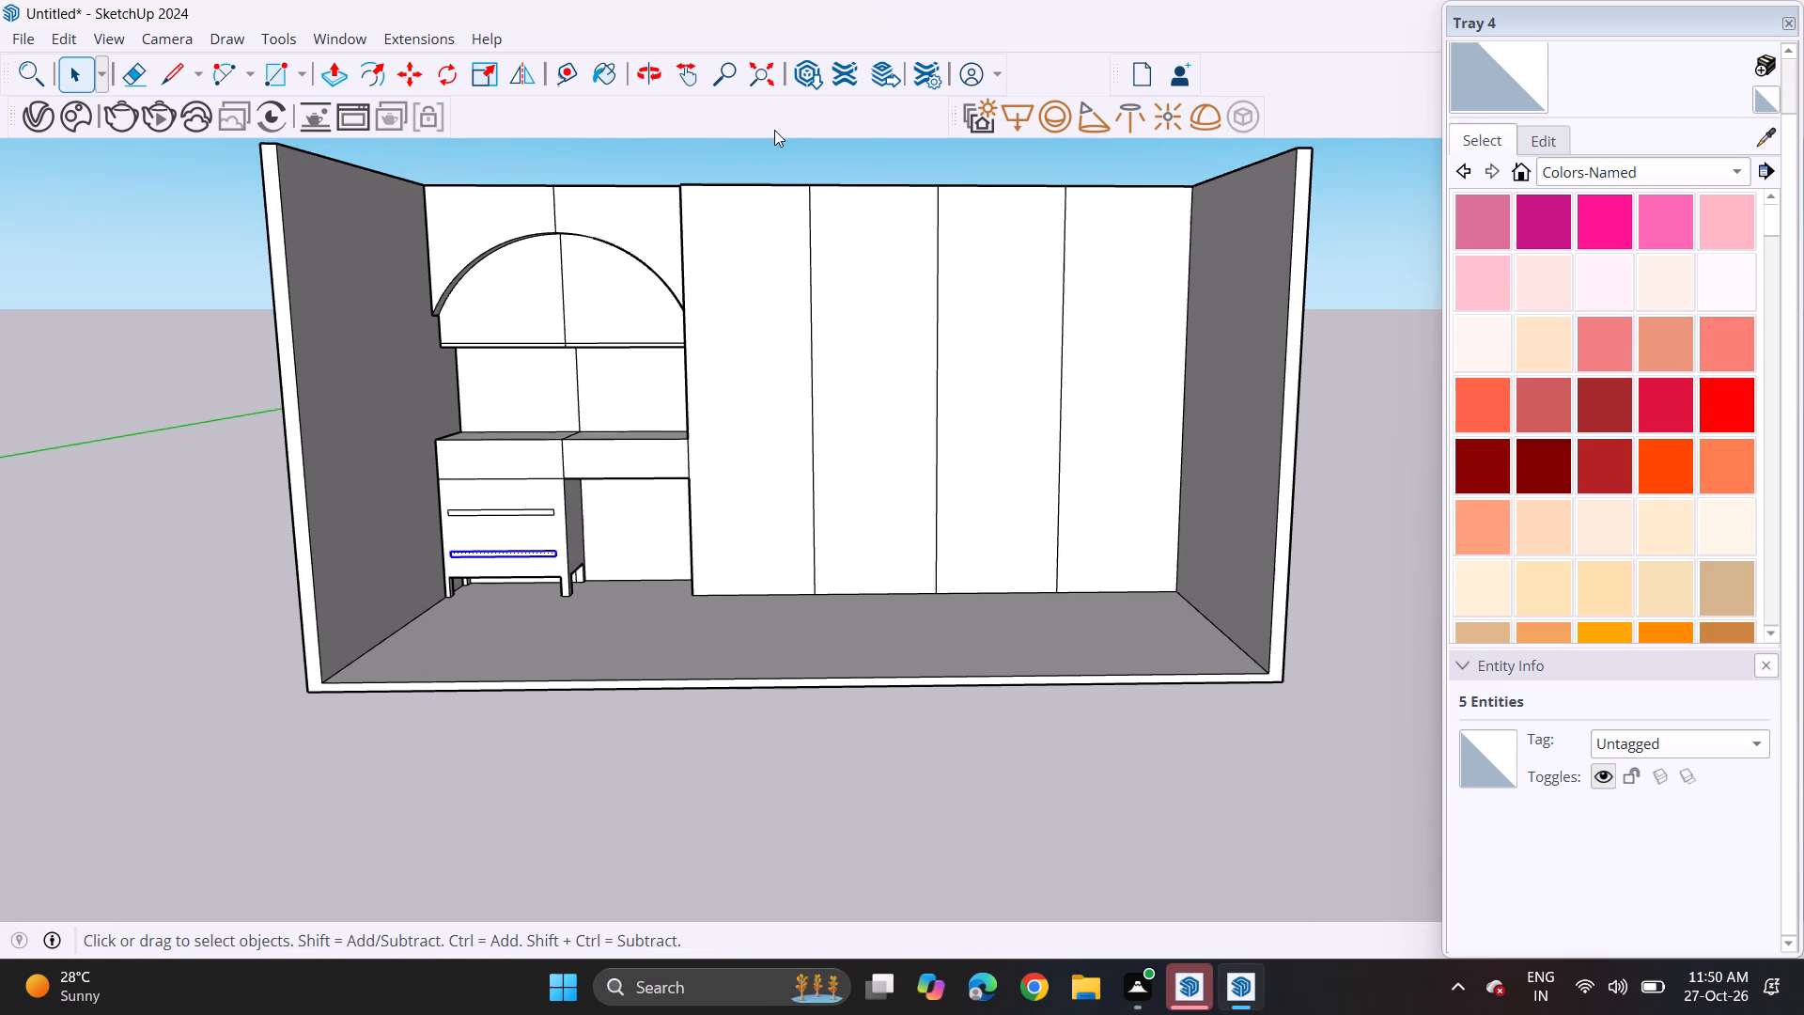
click(771, 158)
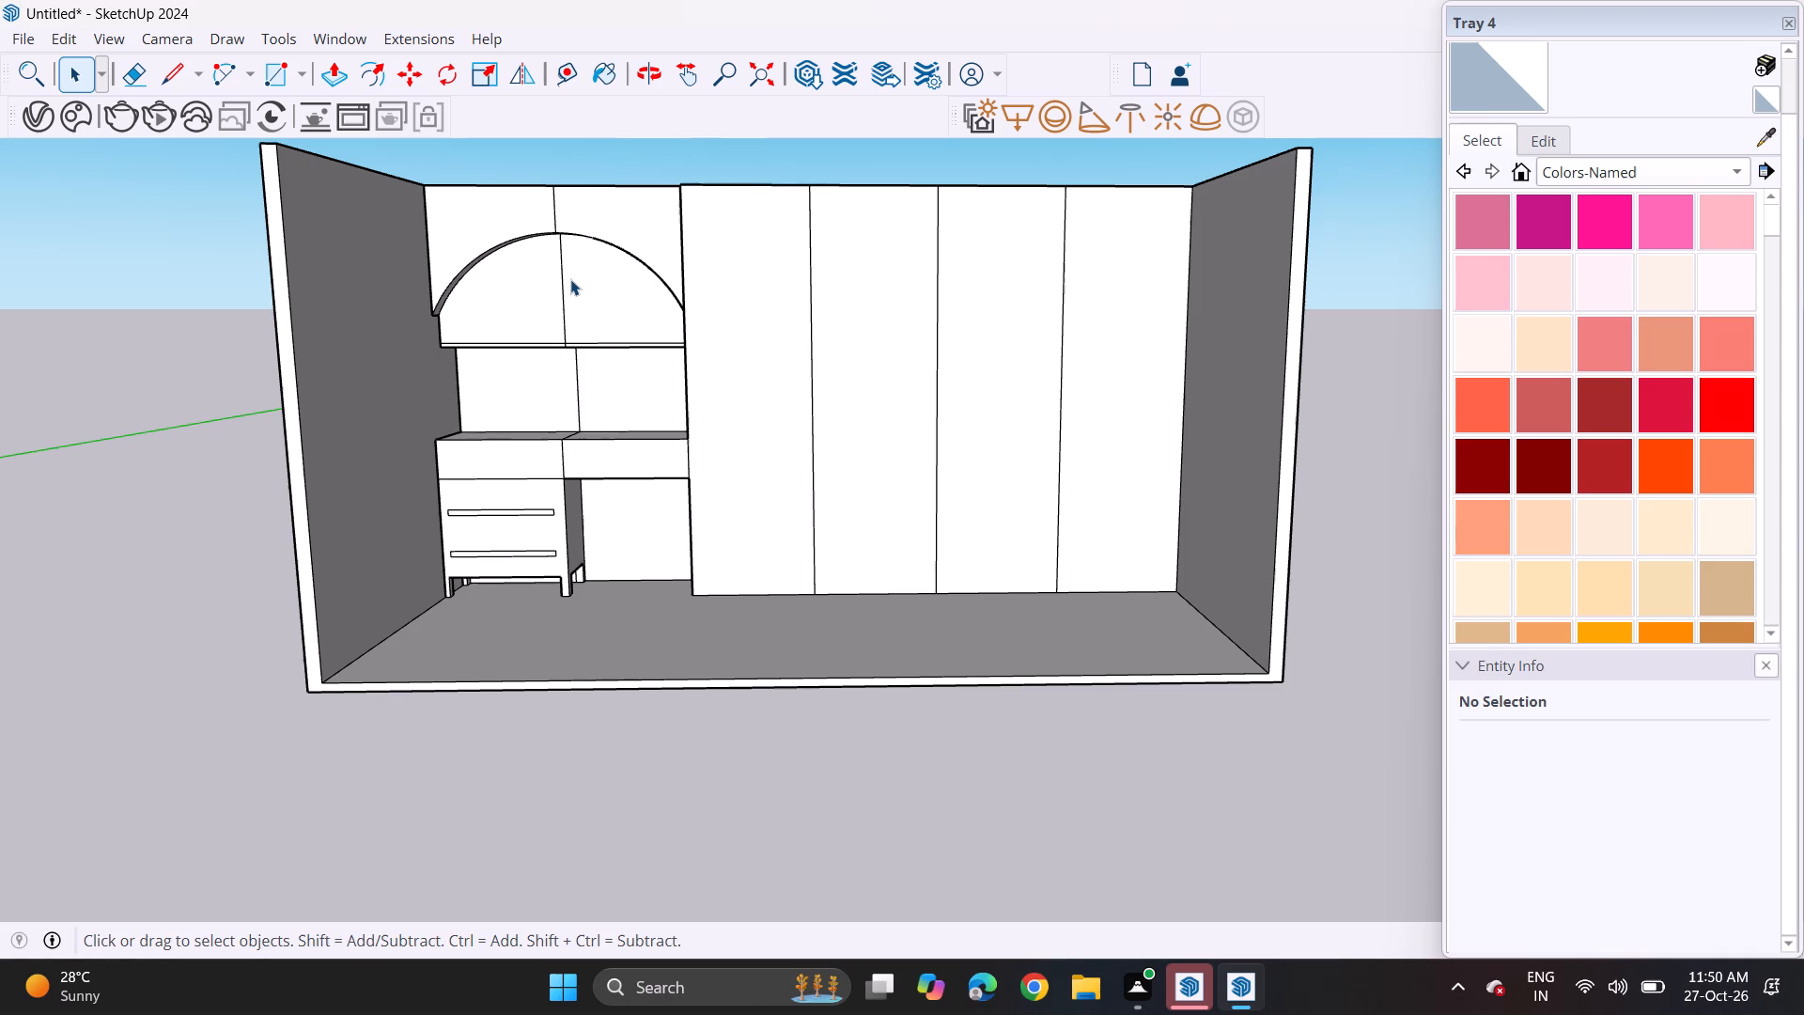
scroll(564, 335, up, 2)
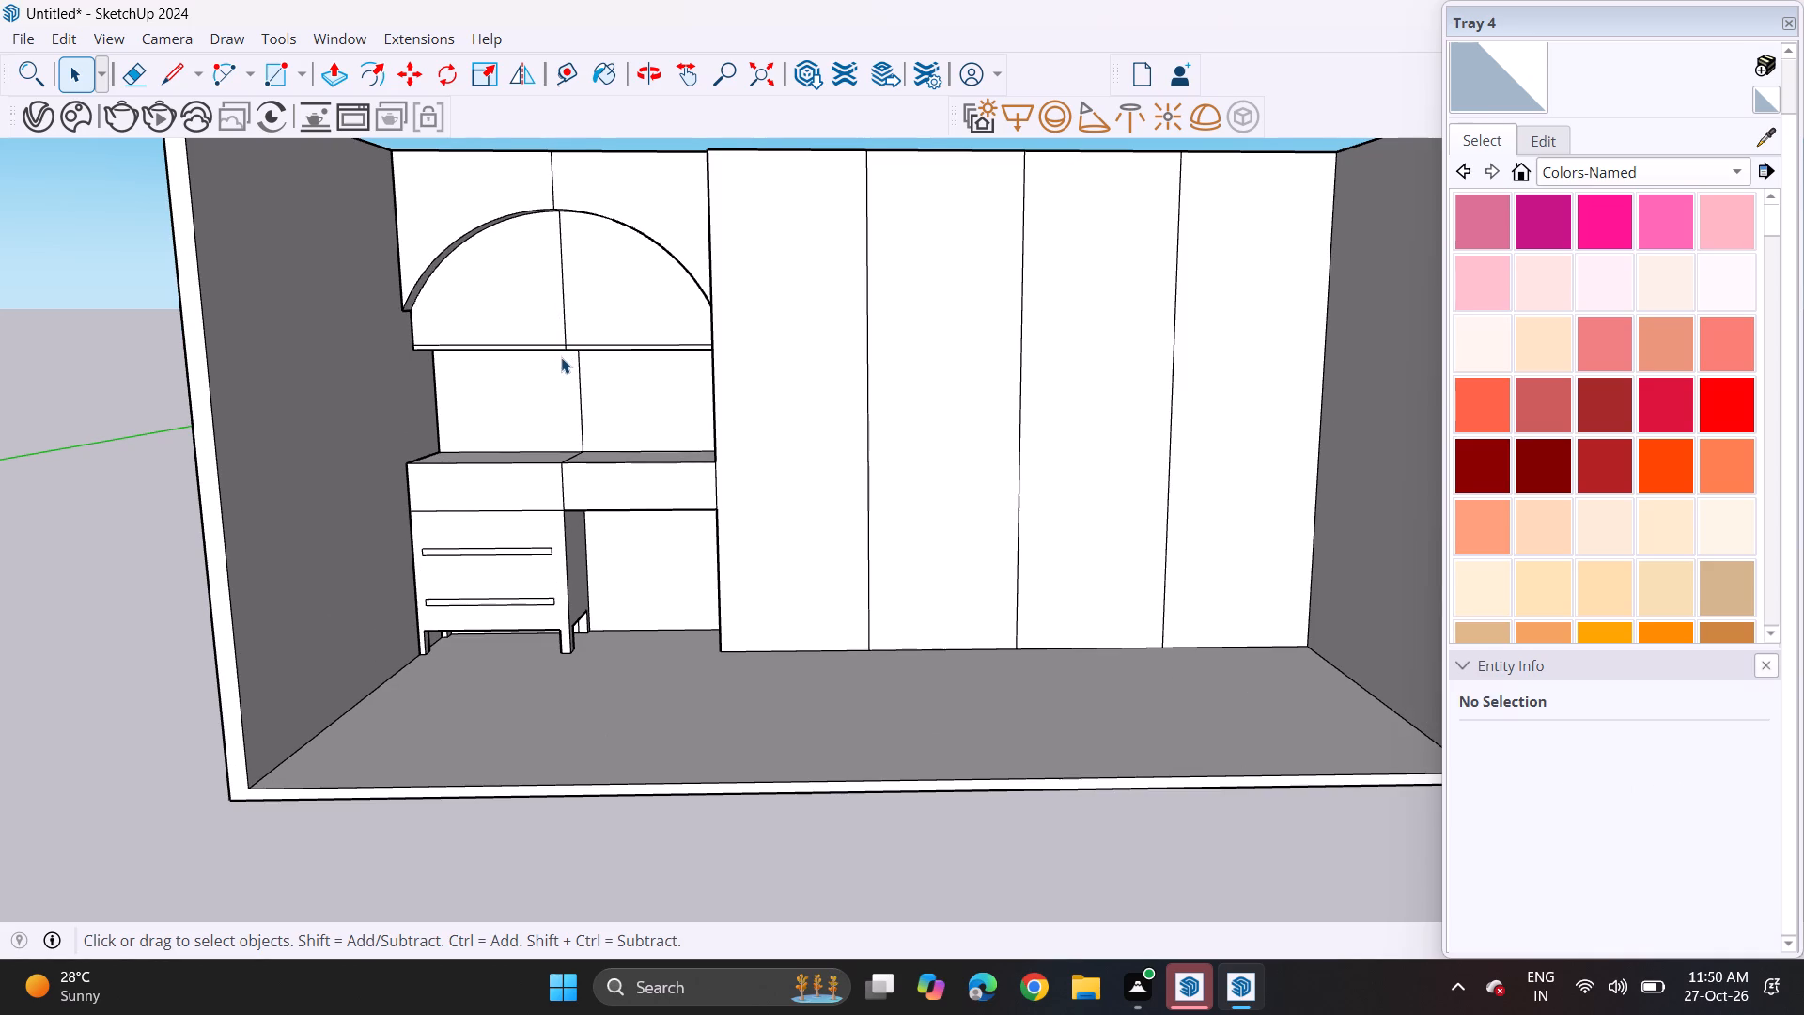
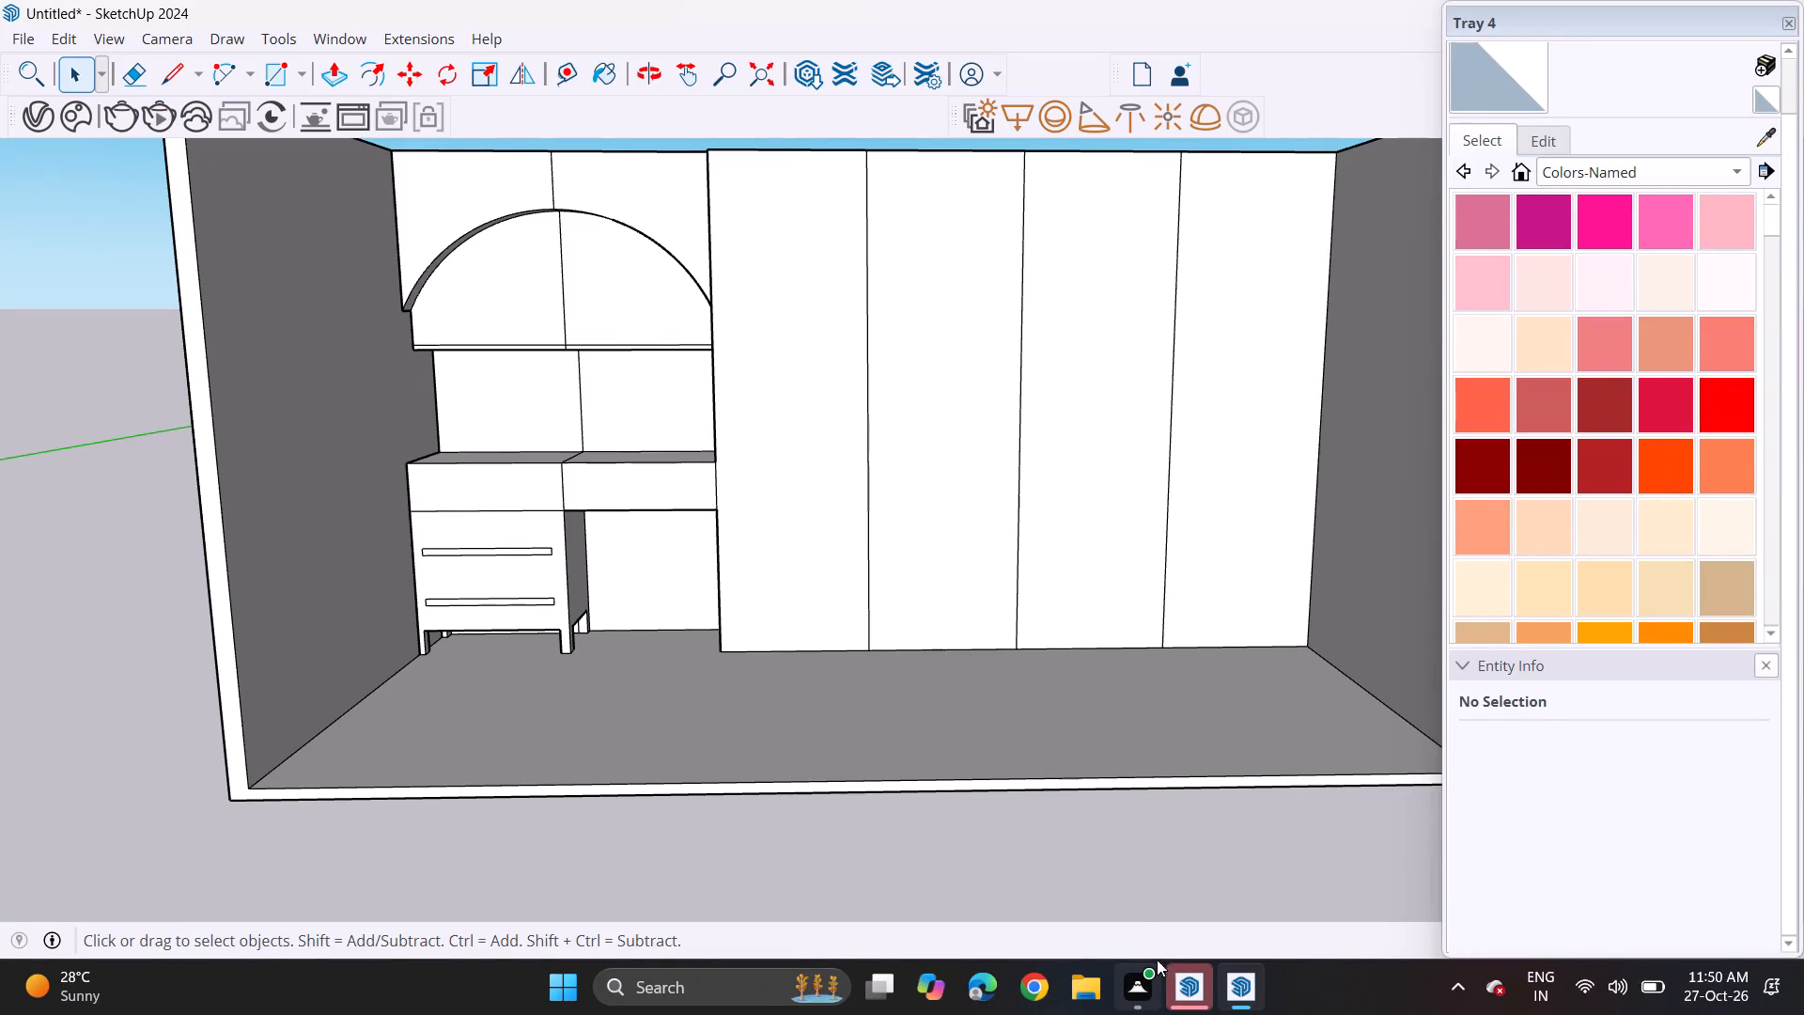
Bring up the spare Welcome to SketchUp window and close it, returning to the room model.
click(1175, 989)
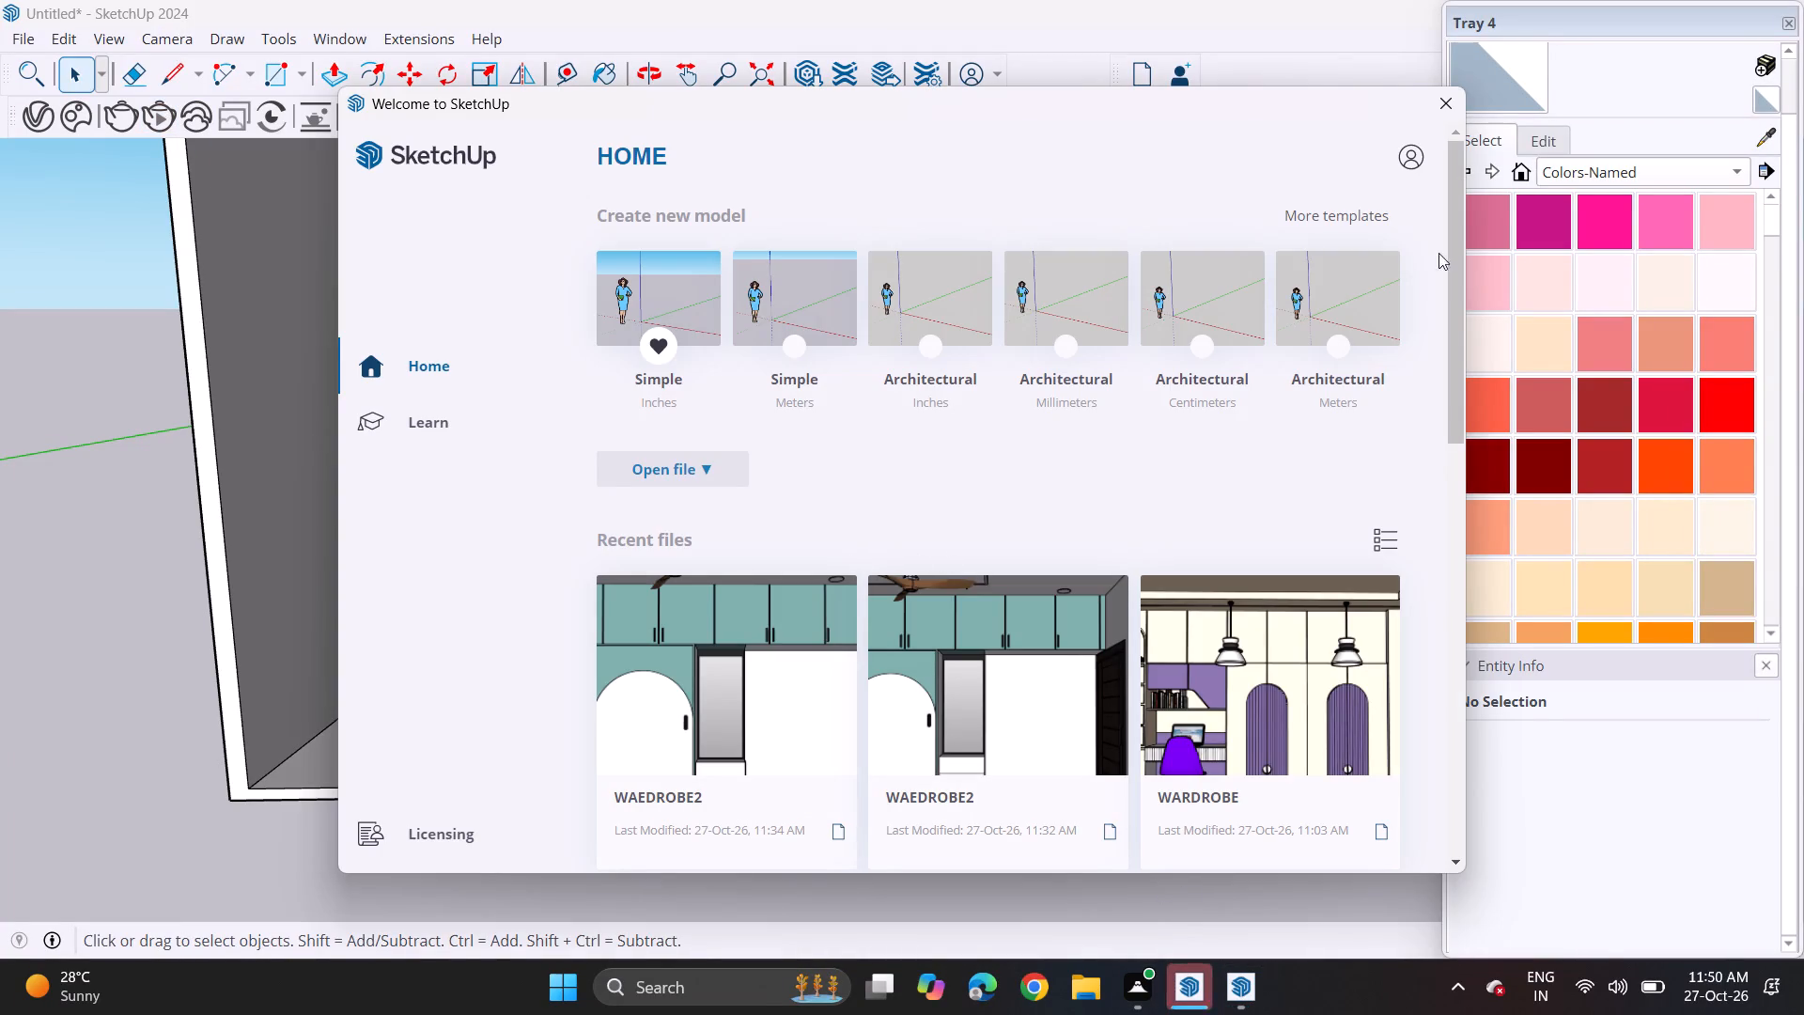
click(1444, 110)
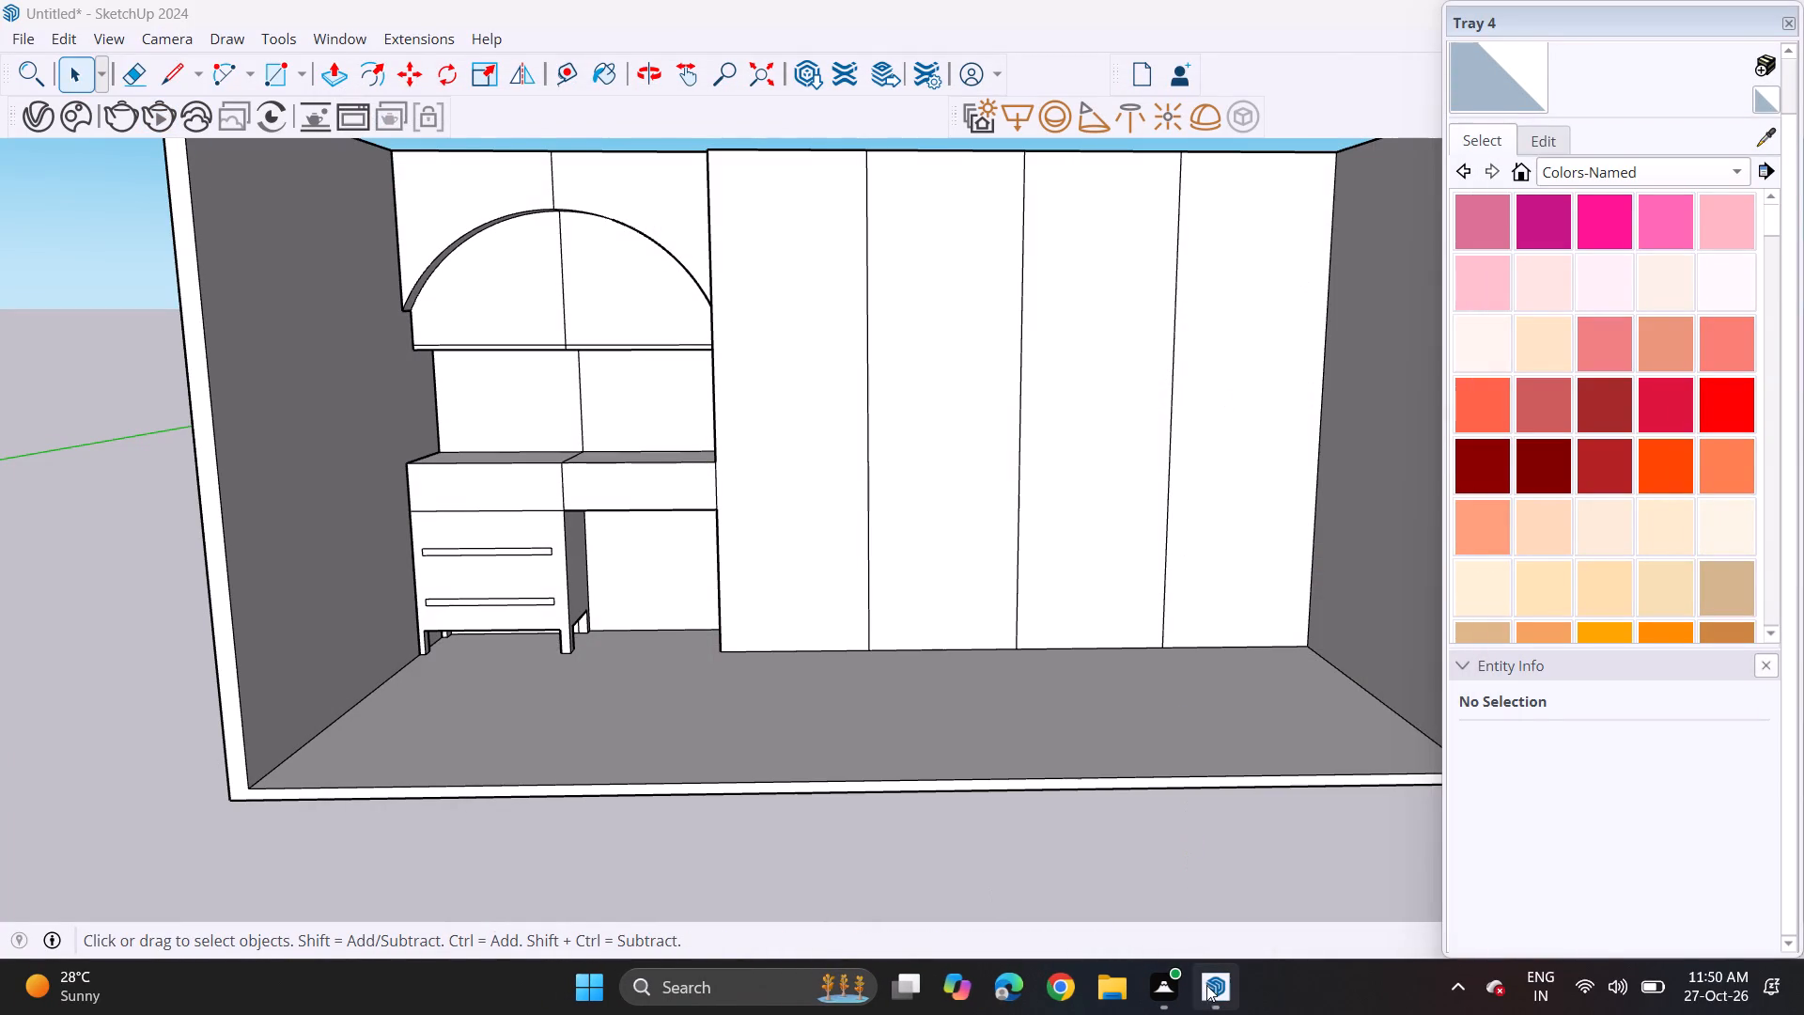
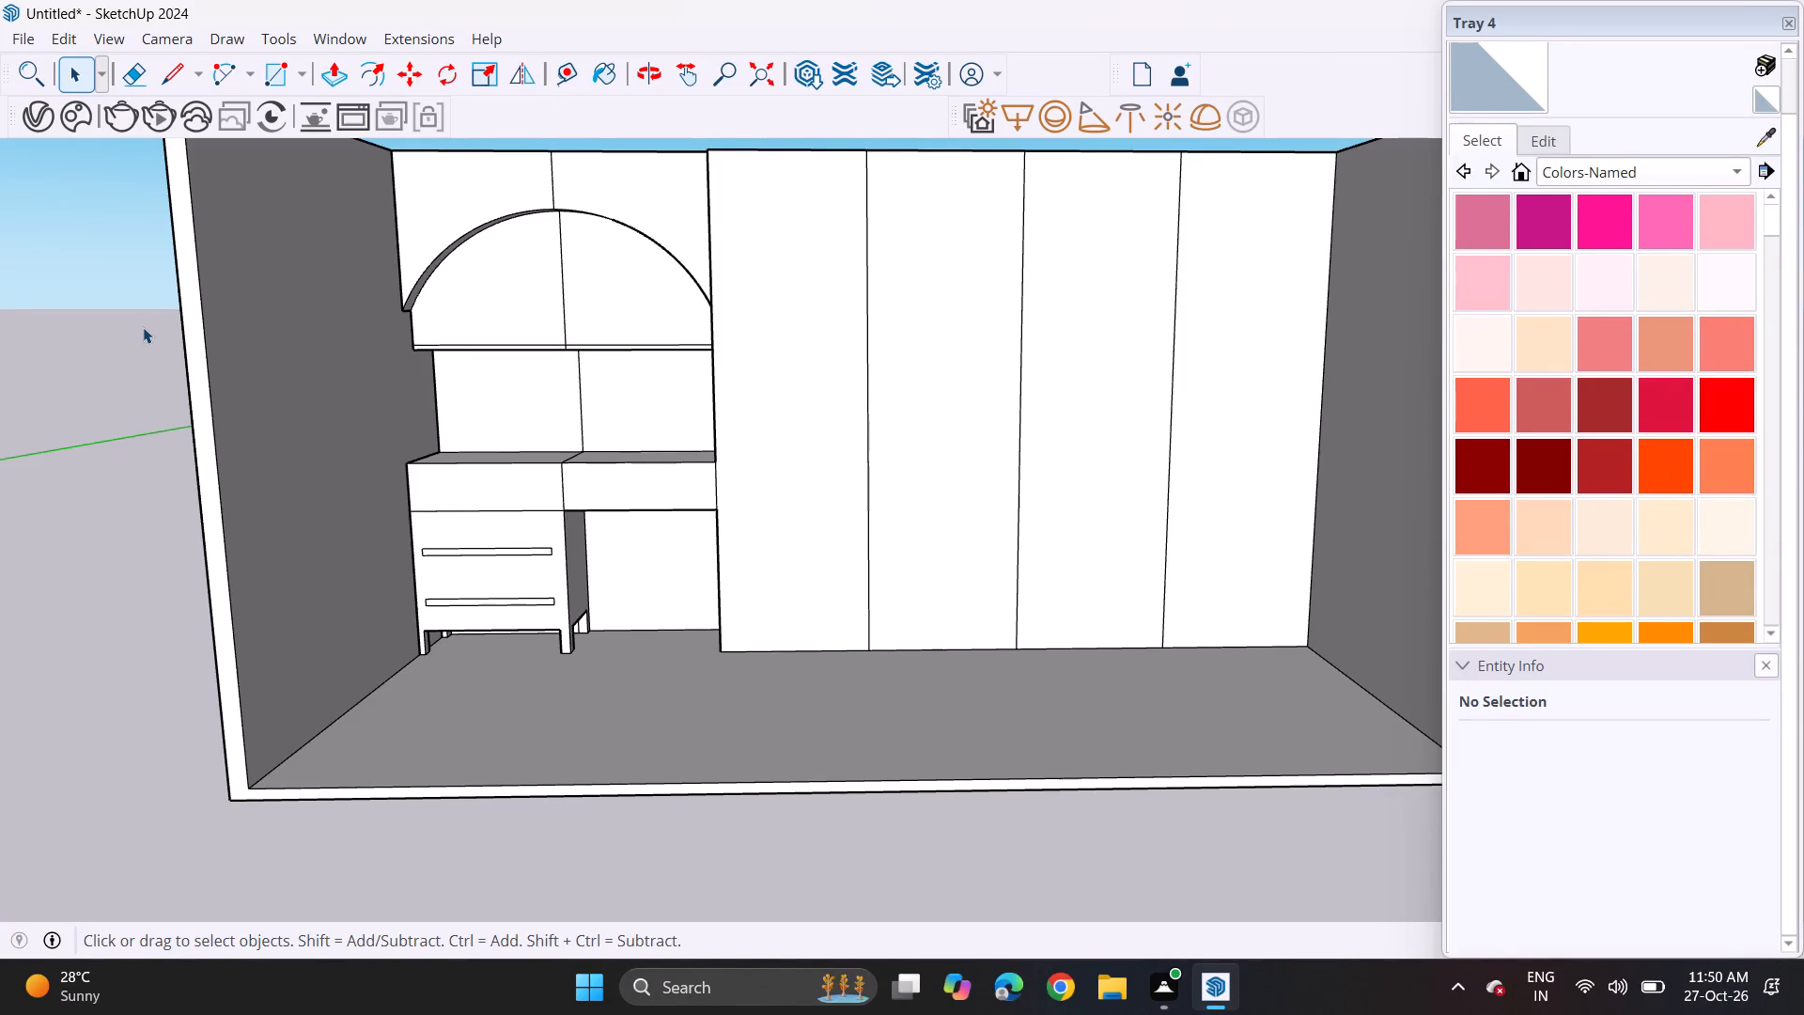
Draw a thin horizontal rectangle across the full width of the niche's back panel, between the band and the countertop.
middle_drag(271, 425, 317, 443)
scroll(594, 371, up, 4)
middle_drag(534, 360, 525, 351)
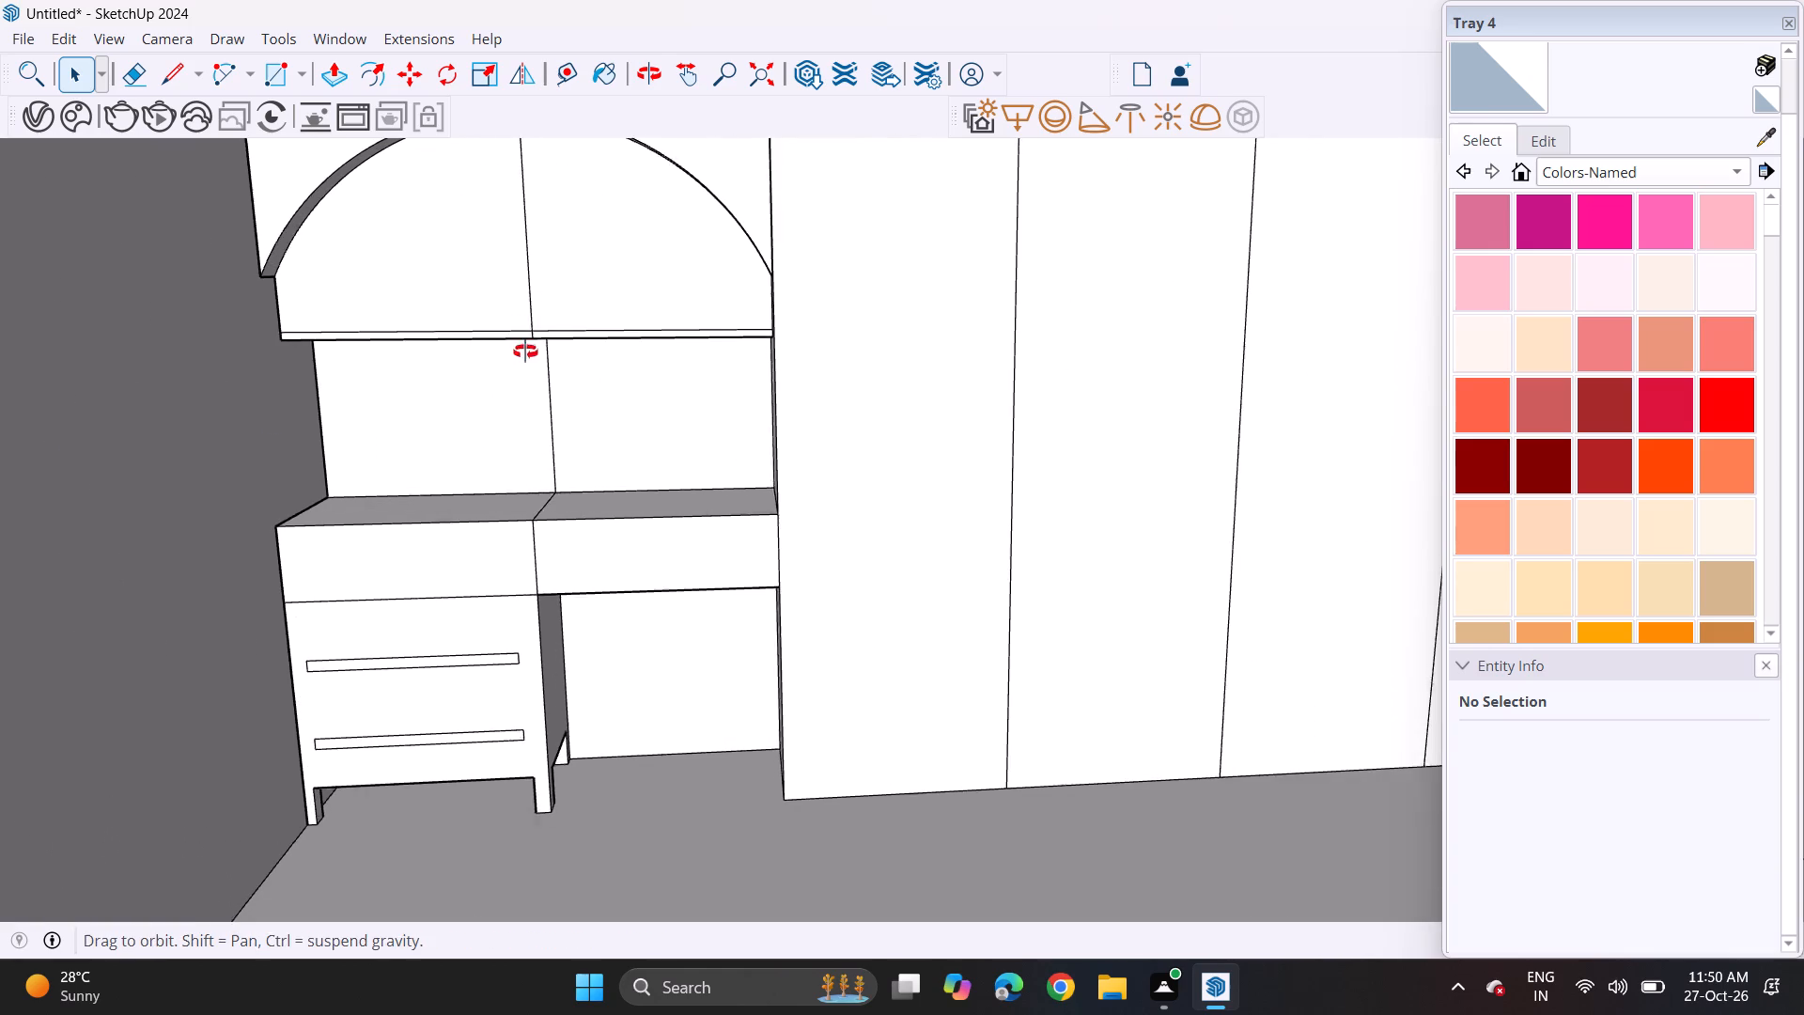
middle_drag(525, 351, 543, 291)
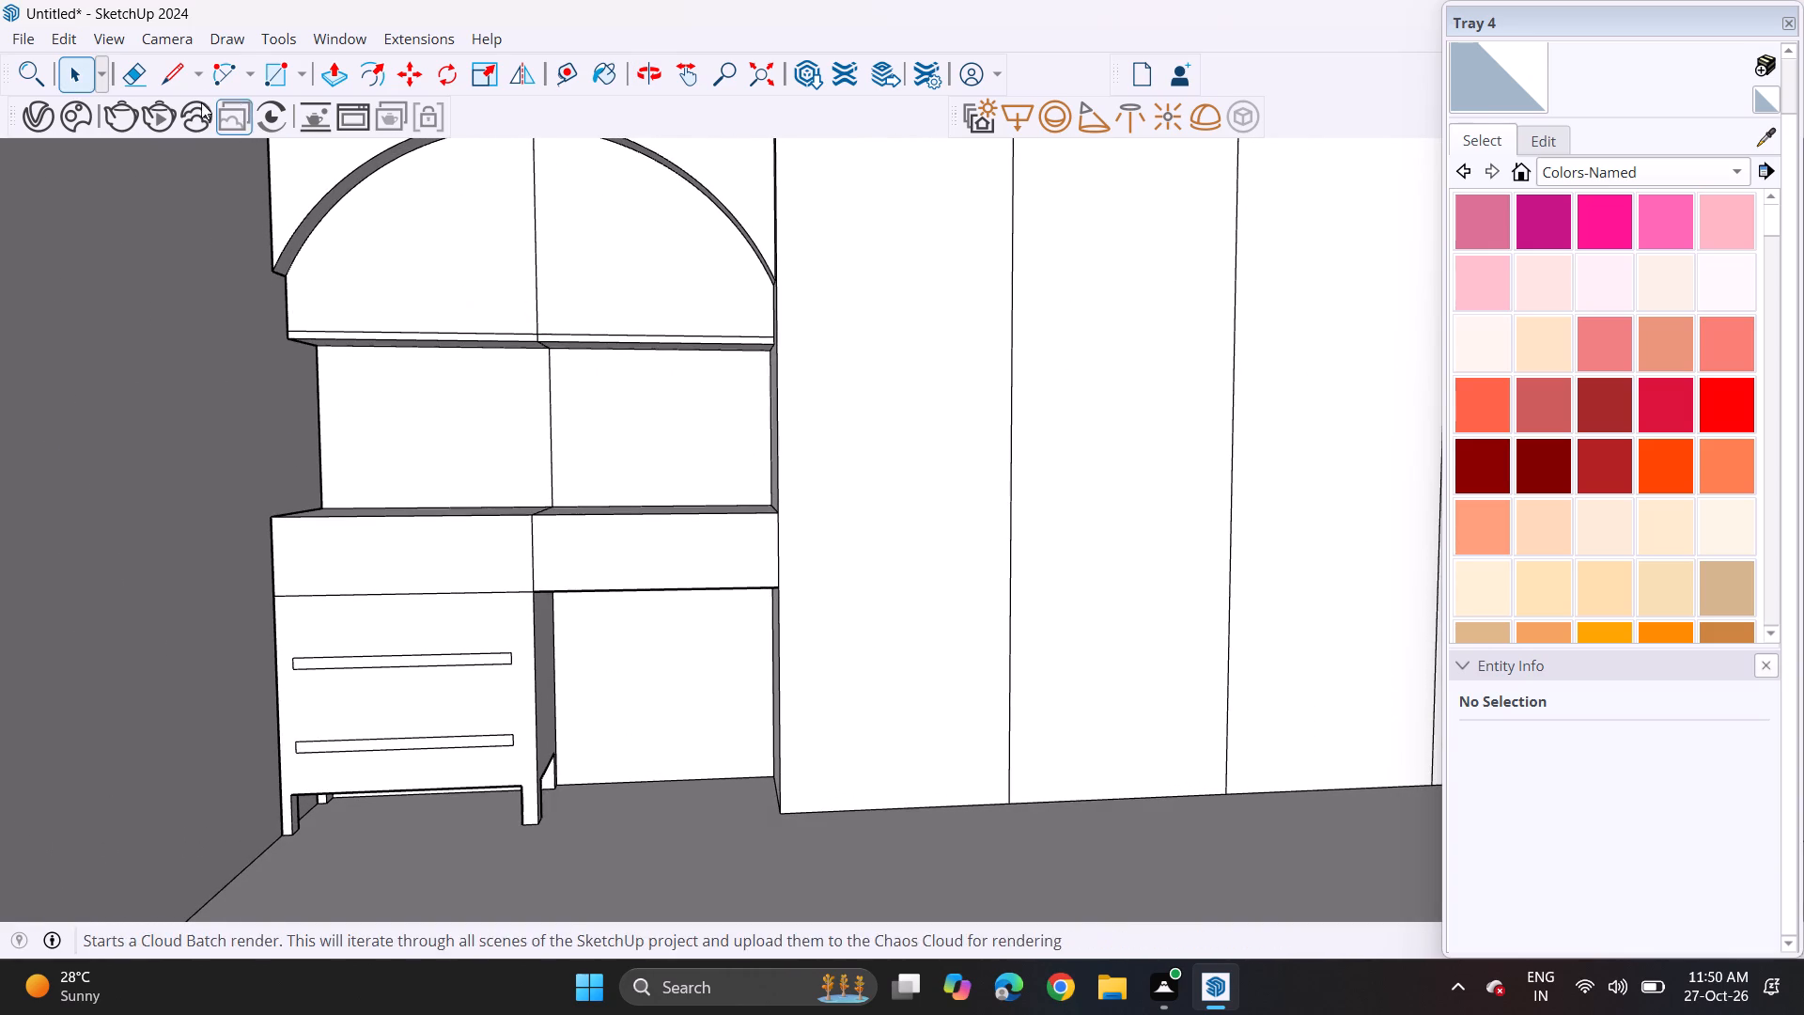
click(266, 66)
scroll(325, 256, down, 1)
middle_drag(311, 381, 311, 414)
scroll(304, 355, up, 4)
click(316, 398)
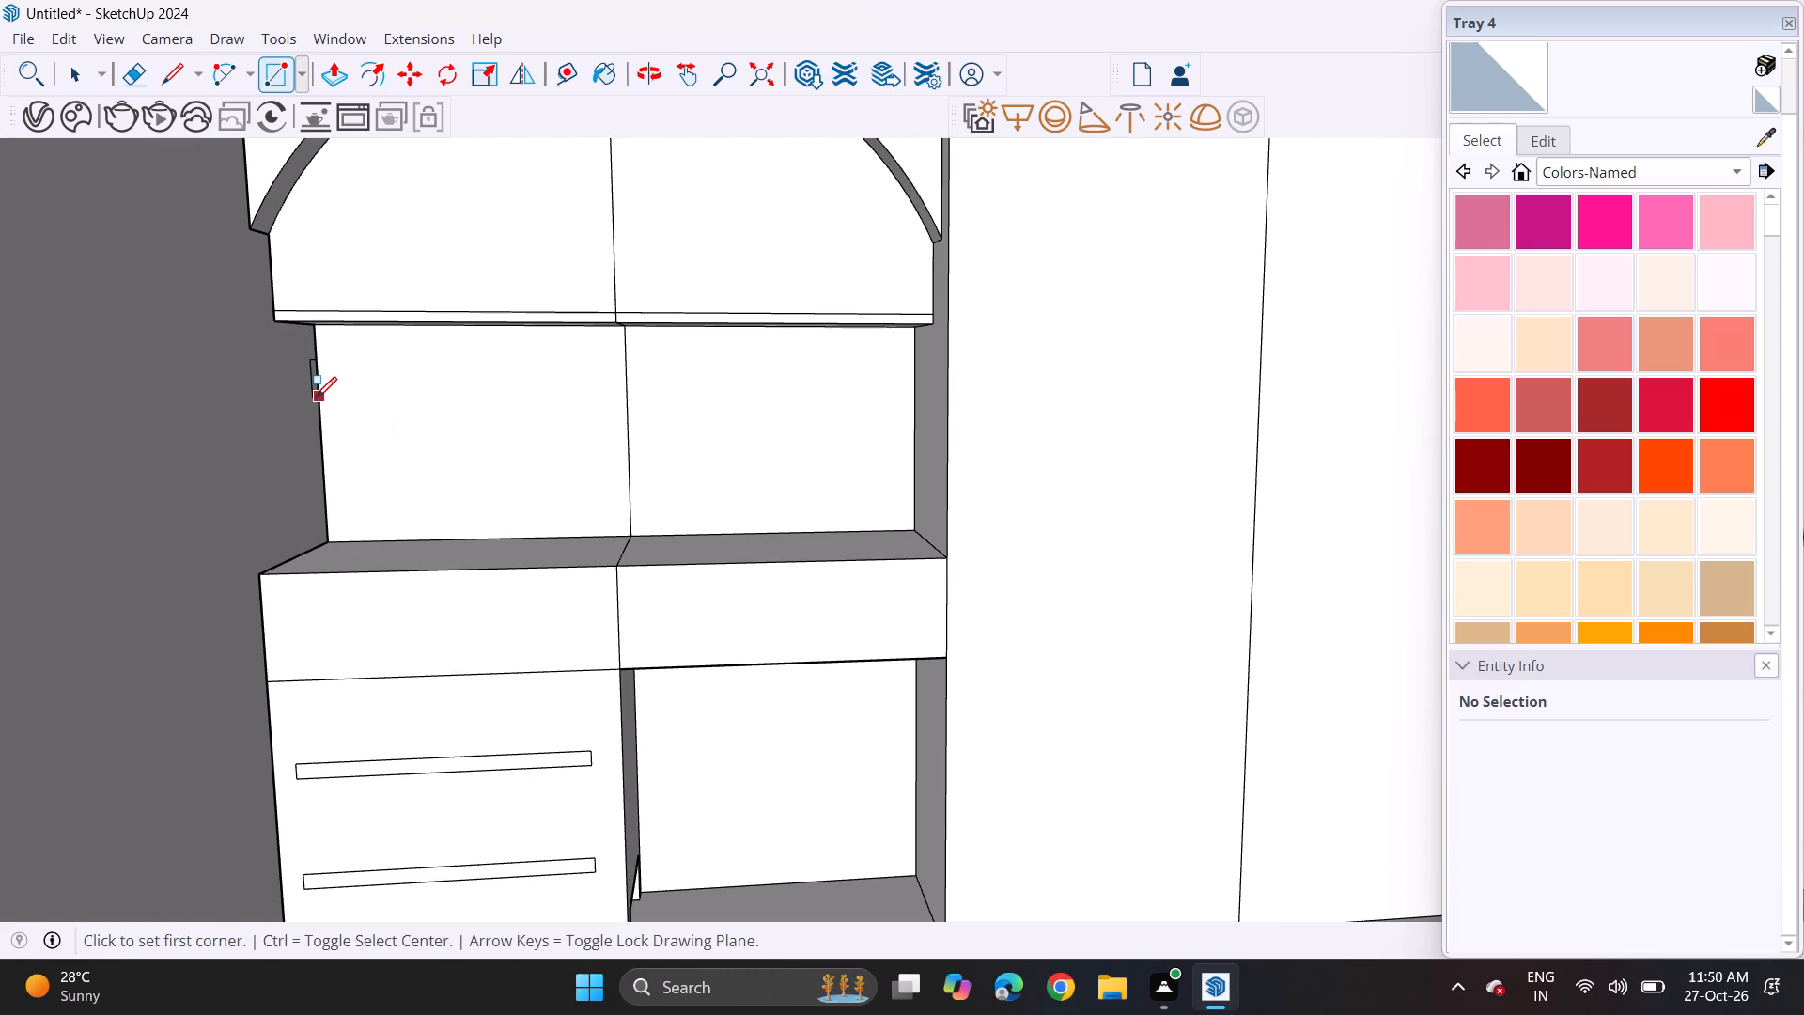
click(918, 410)
Push/Pull both halves of the thin strip outward into a shelf, flush with the front of the band above.
click(326, 70)
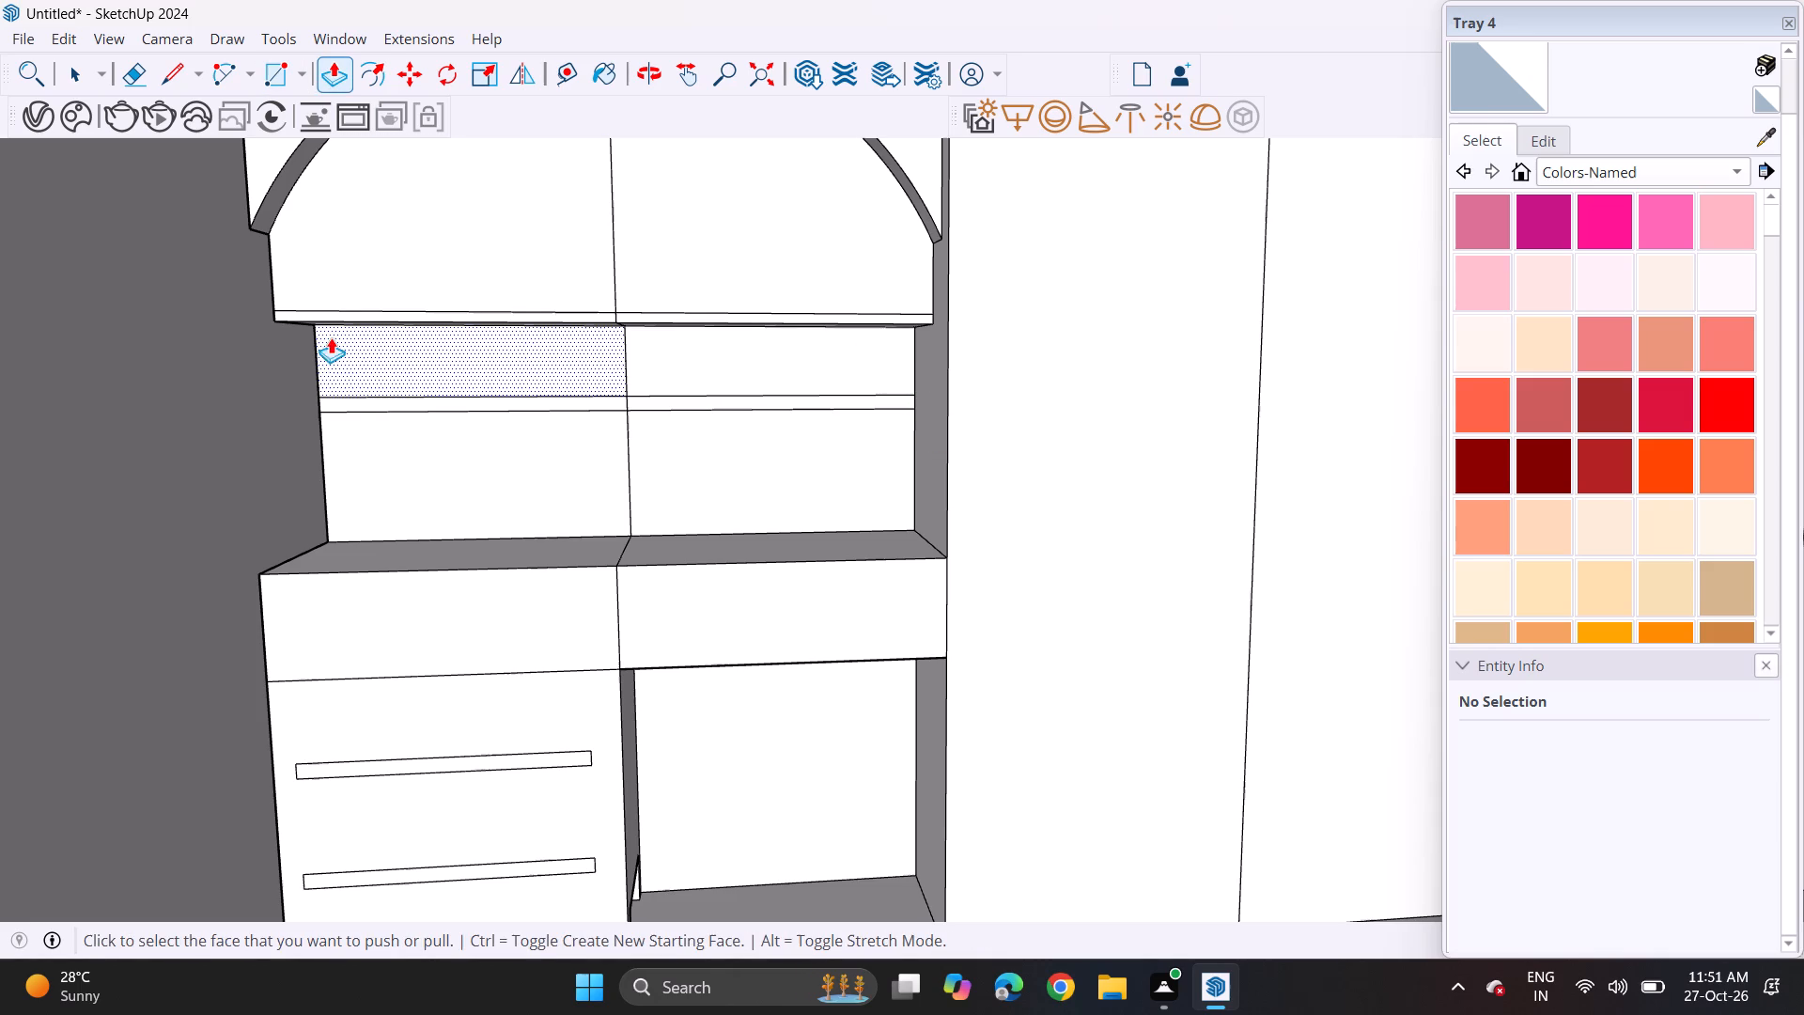
click(349, 404)
click(393, 313)
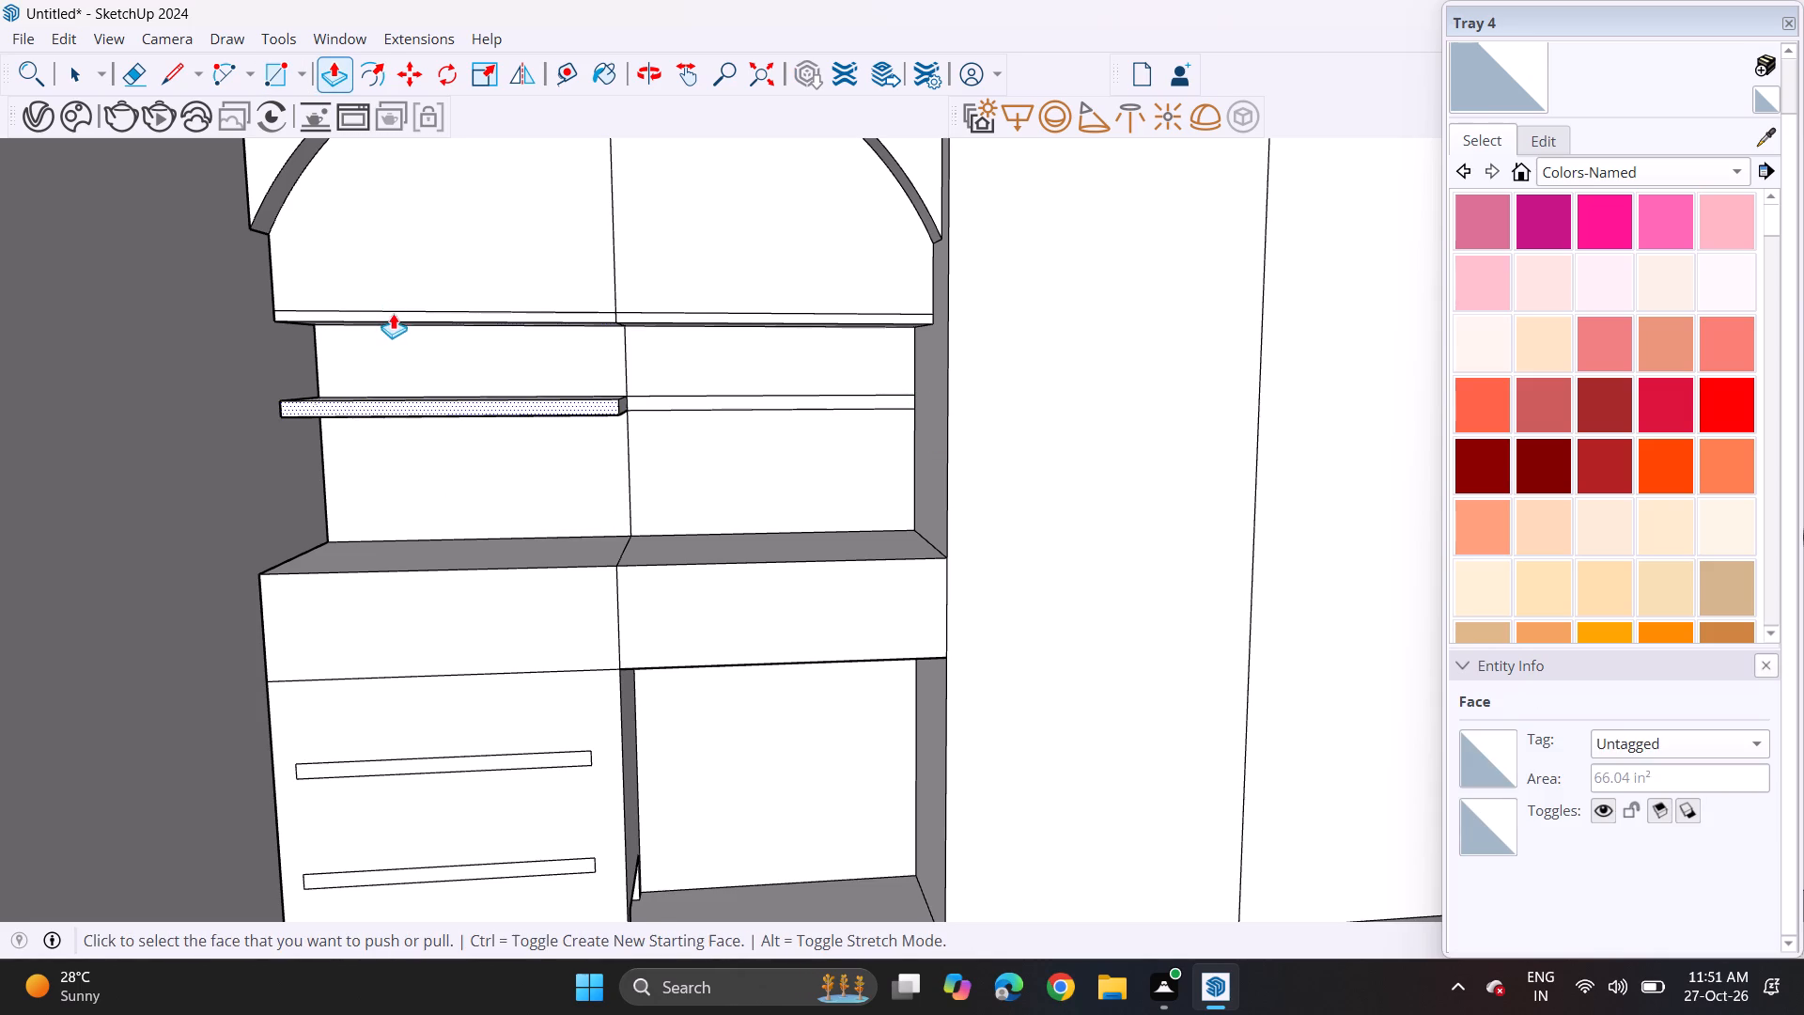
double_click(651, 402)
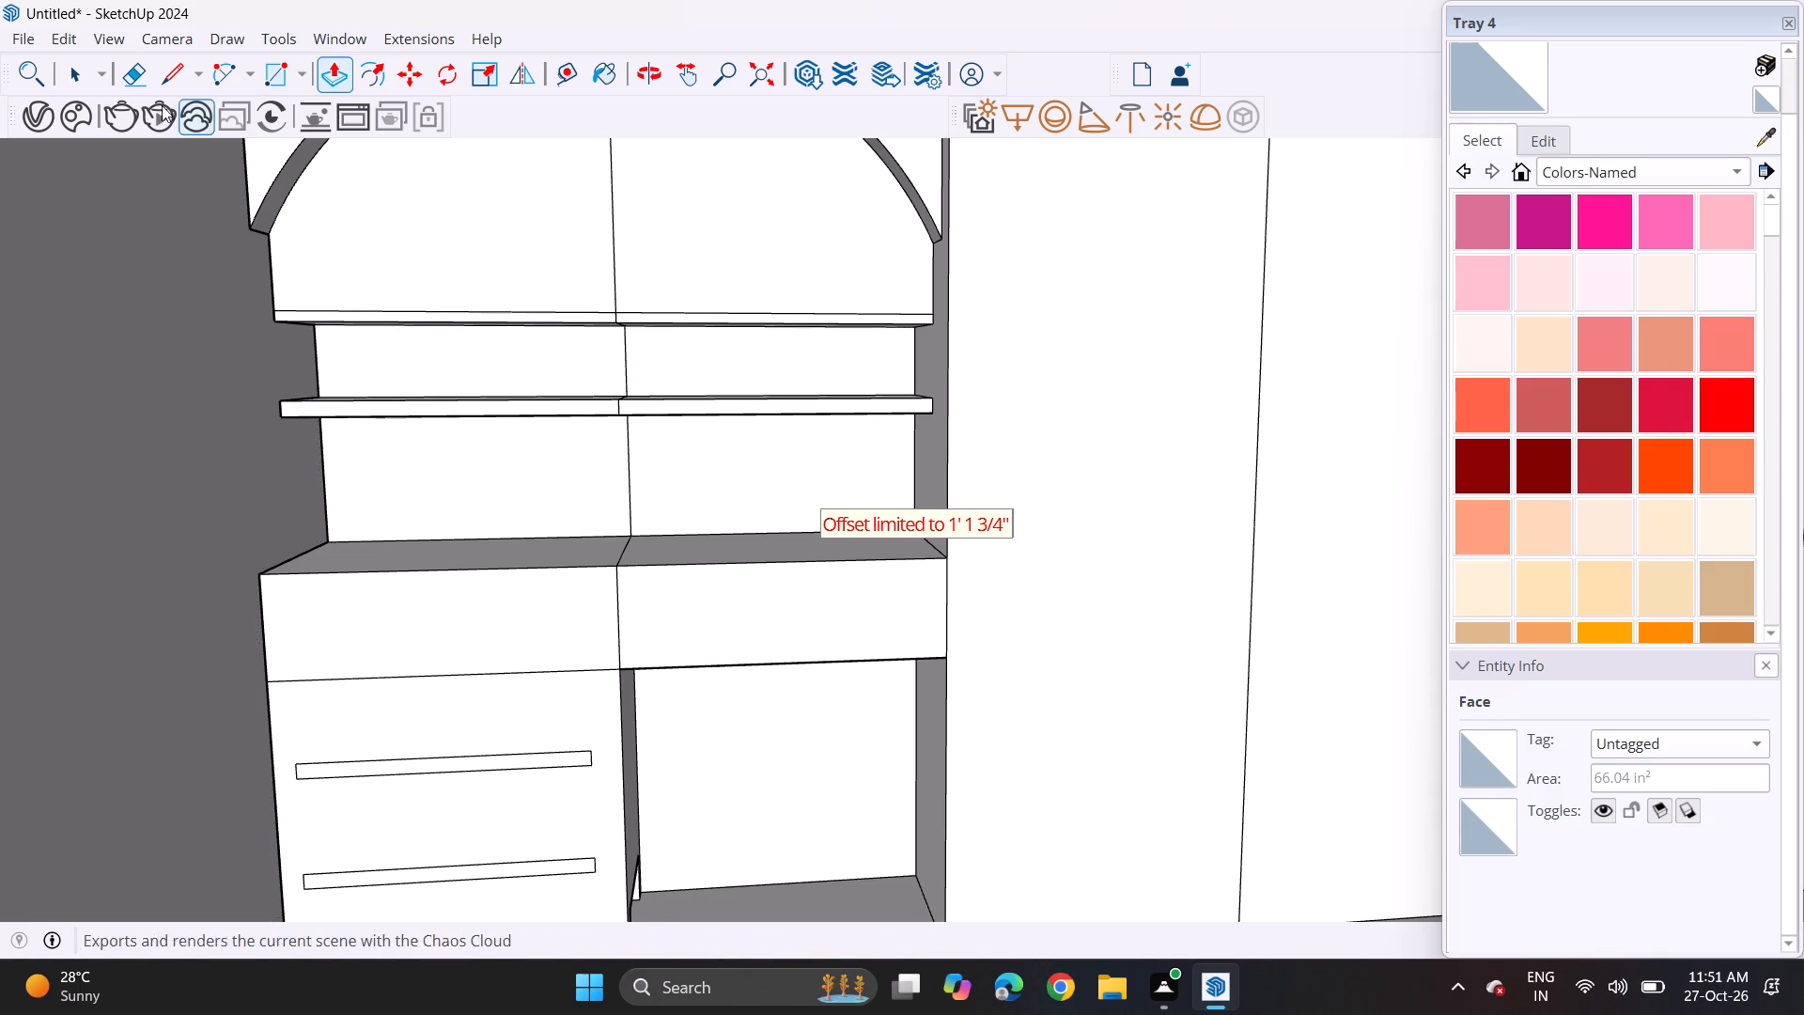
Erase the vertical centre seam from the niche's back panel, the band's front and underside, the shelf's front edge and the countertop.
click(145, 66)
click(623, 347)
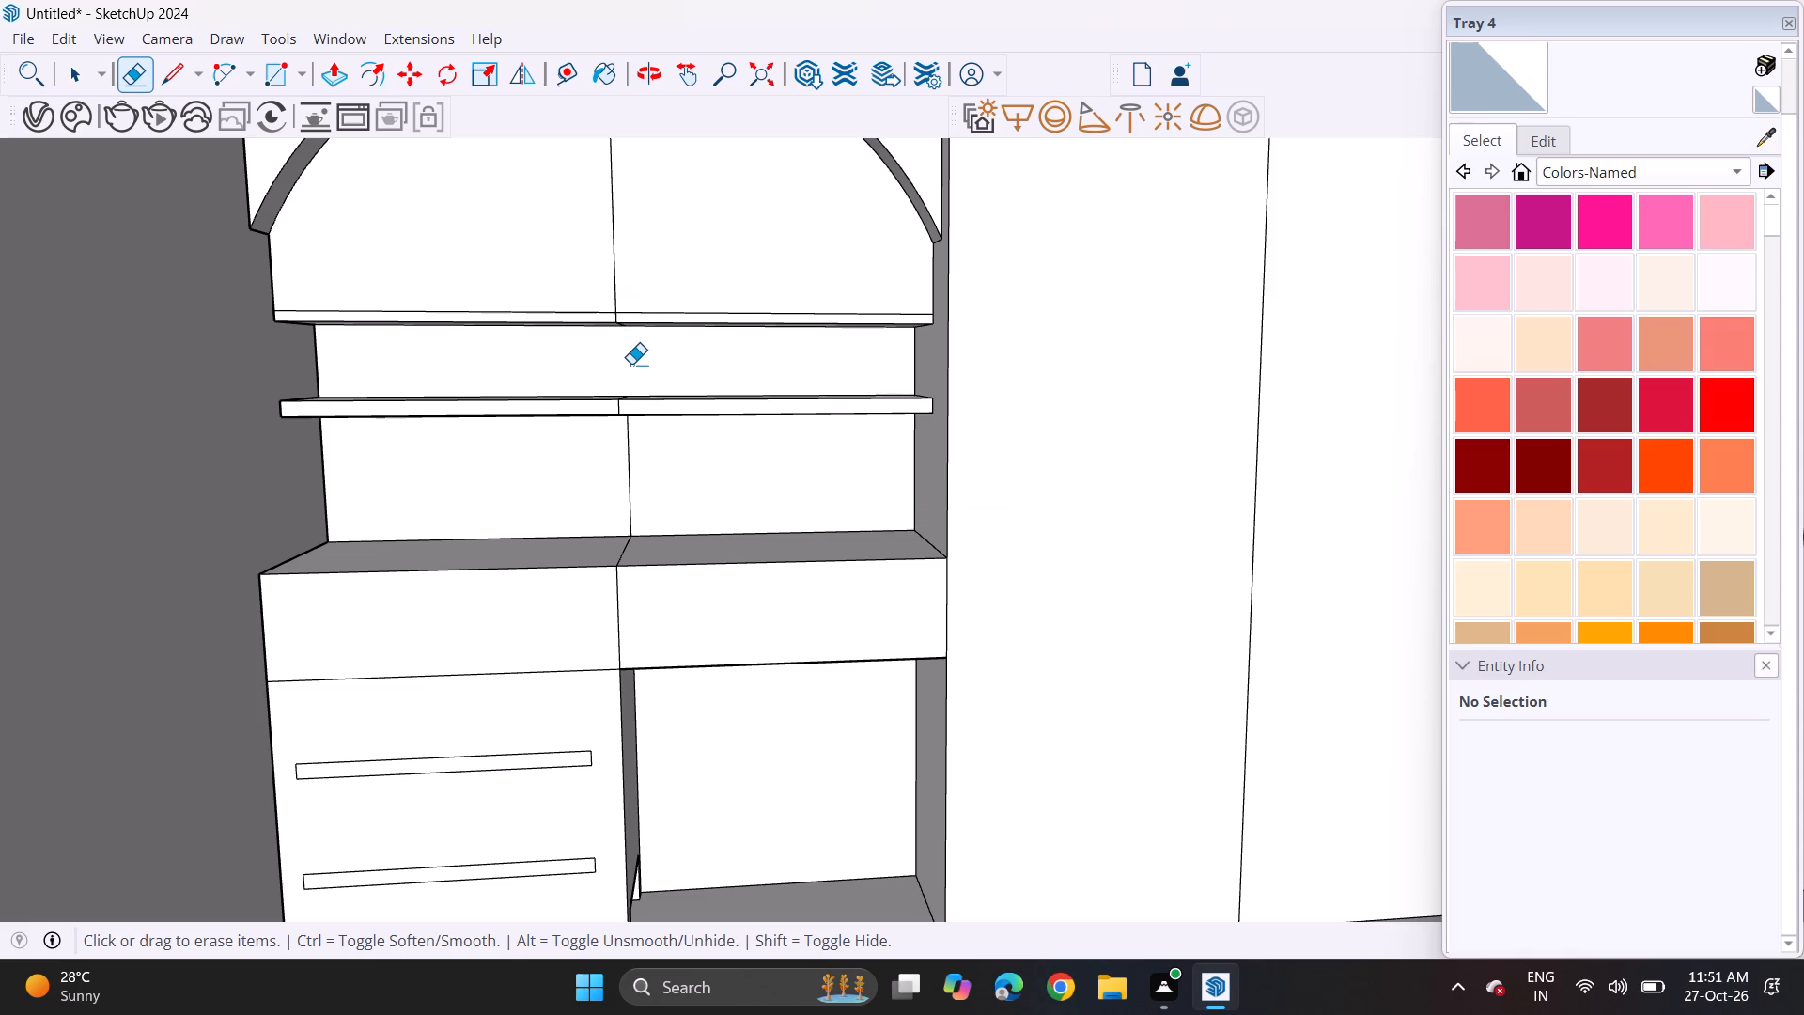
scroll(631, 364, up, 9)
scroll(628, 357, down, 2)
scroll(628, 357, up, 1)
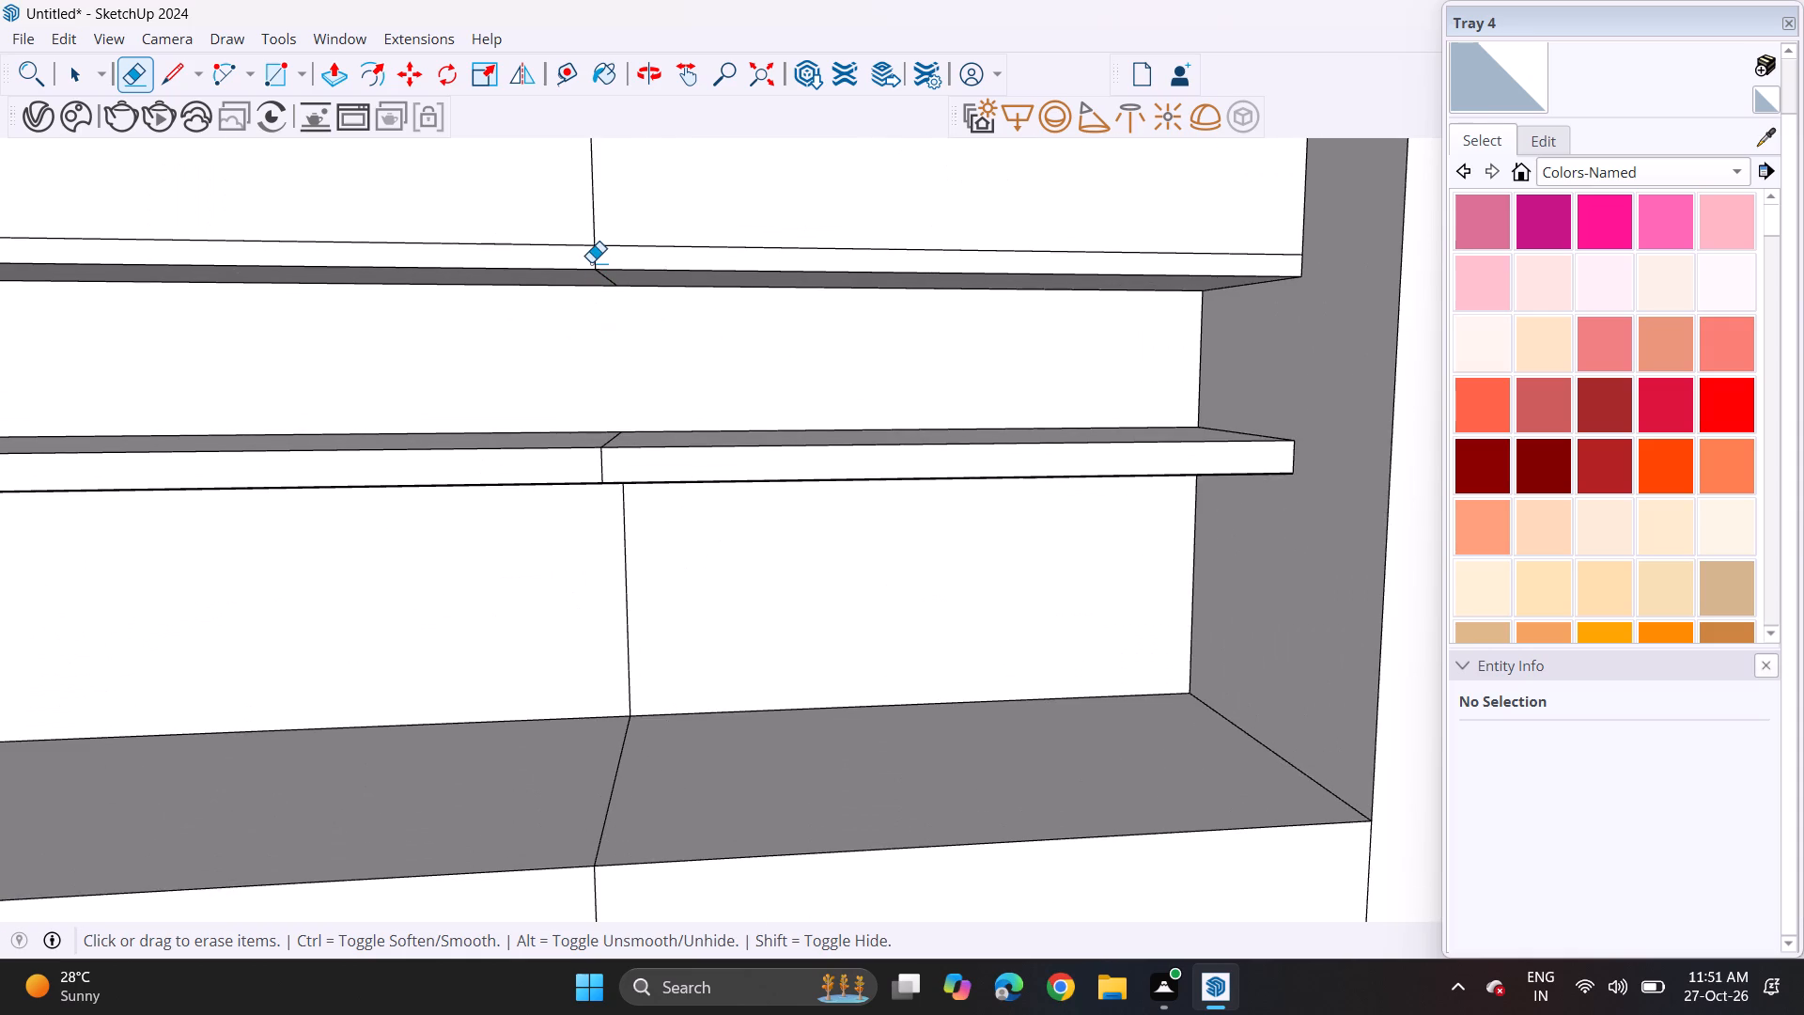
click(591, 262)
click(594, 261)
click(606, 277)
click(602, 461)
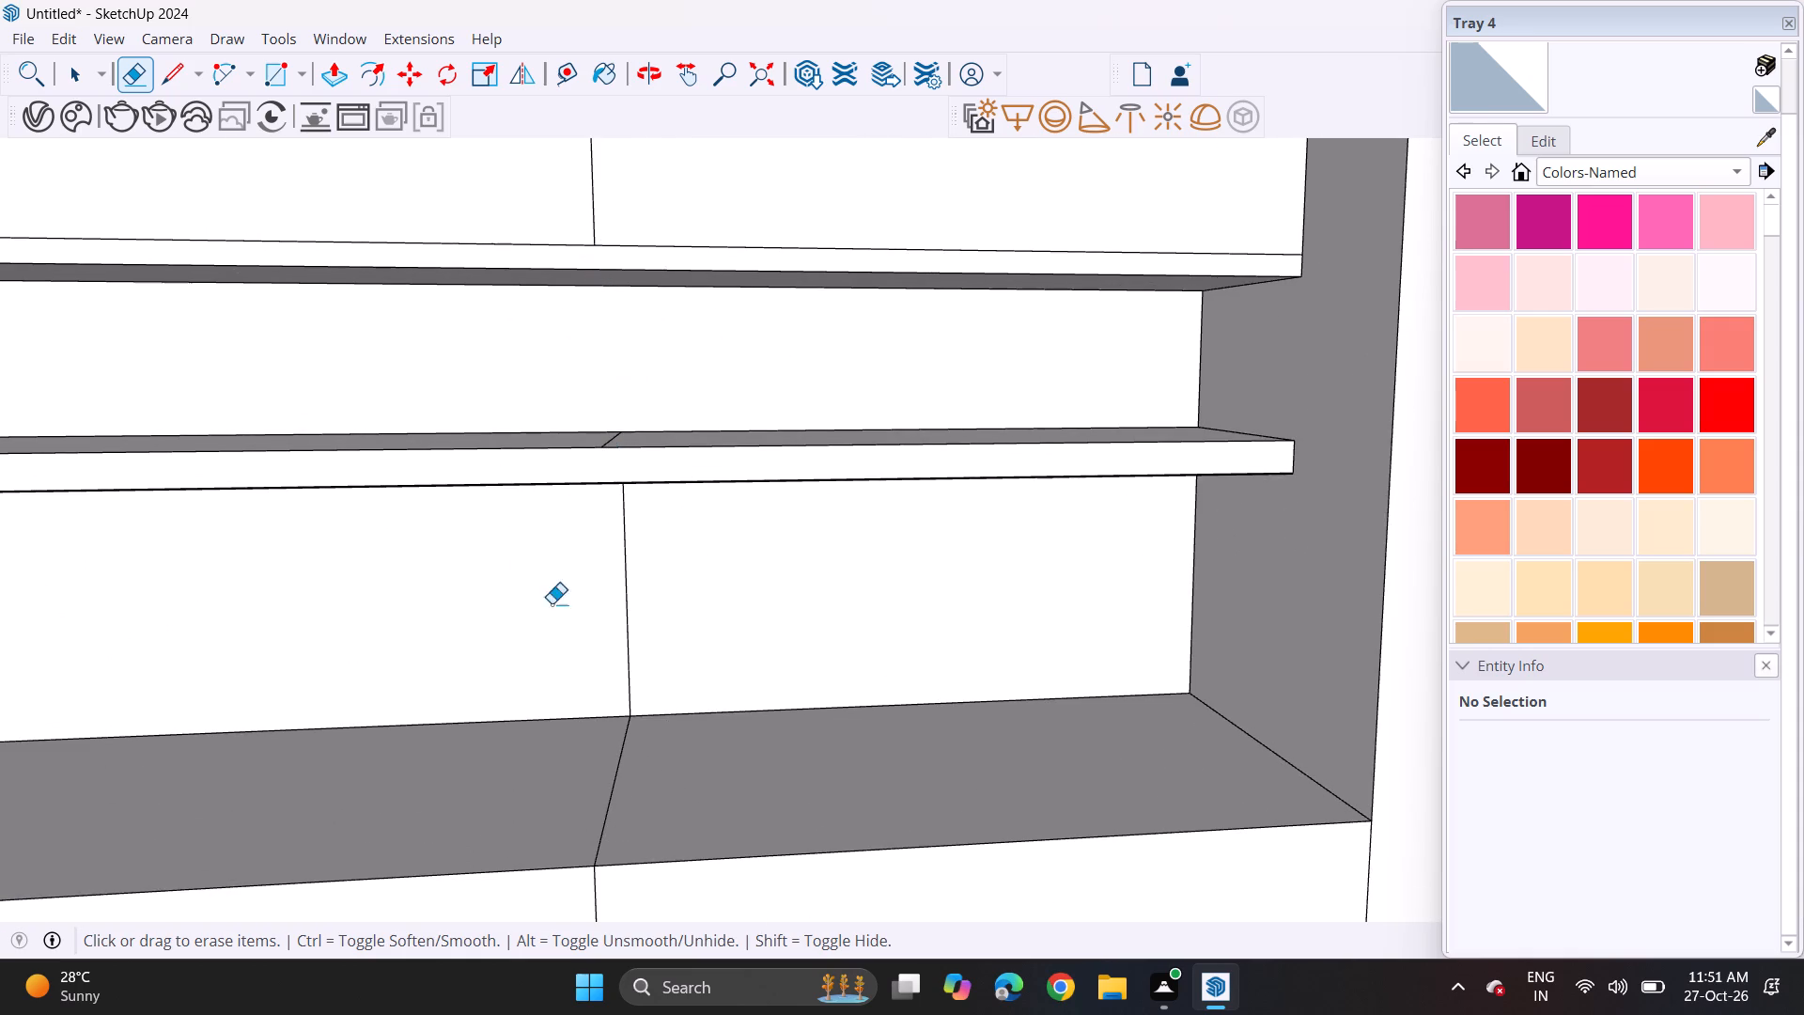
drag(602, 648, 617, 646)
drag(654, 654, 613, 653)
drag(597, 753, 606, 769)
drag(606, 769, 629, 776)
Examine the niche with its new shelf and the whole room from several angles.
scroll(652, 767, down, 6)
scroll(645, 766, up, 1)
scroll(641, 762, down, 3)
middle_drag(691, 754, 622, 670)
scroll(609, 662, down, 3)
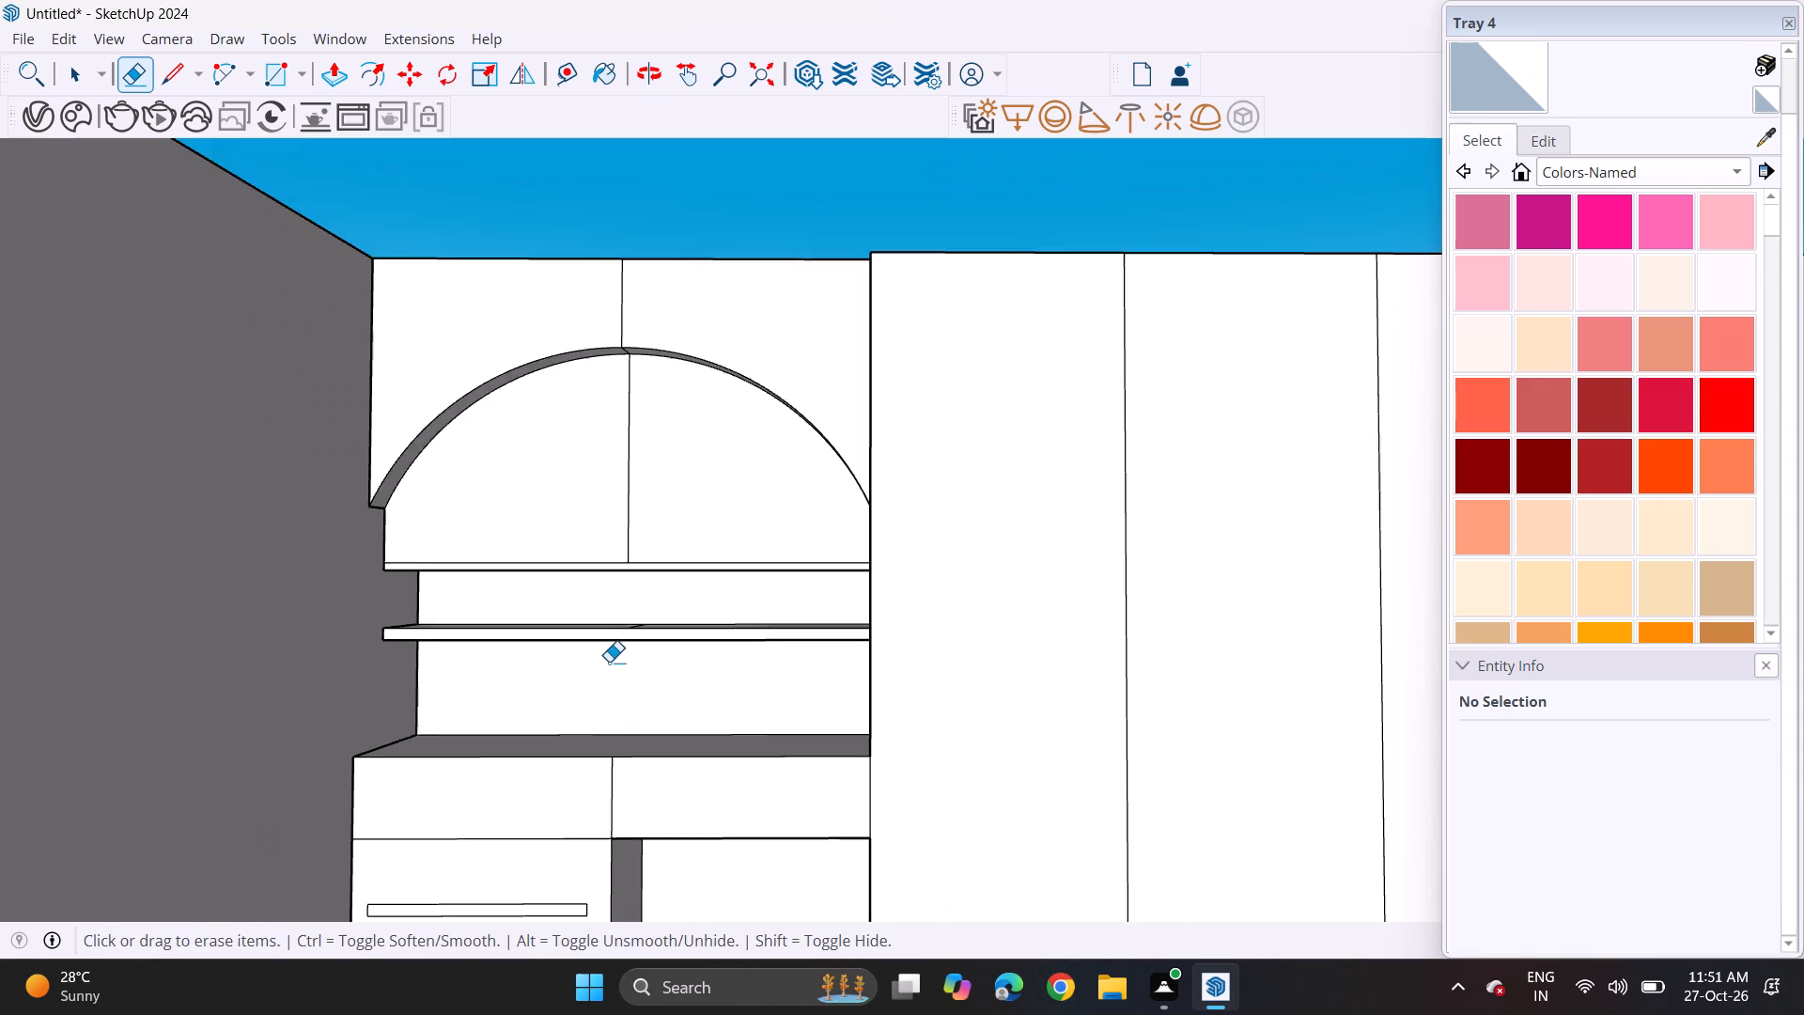
scroll(609, 662, down, 6)
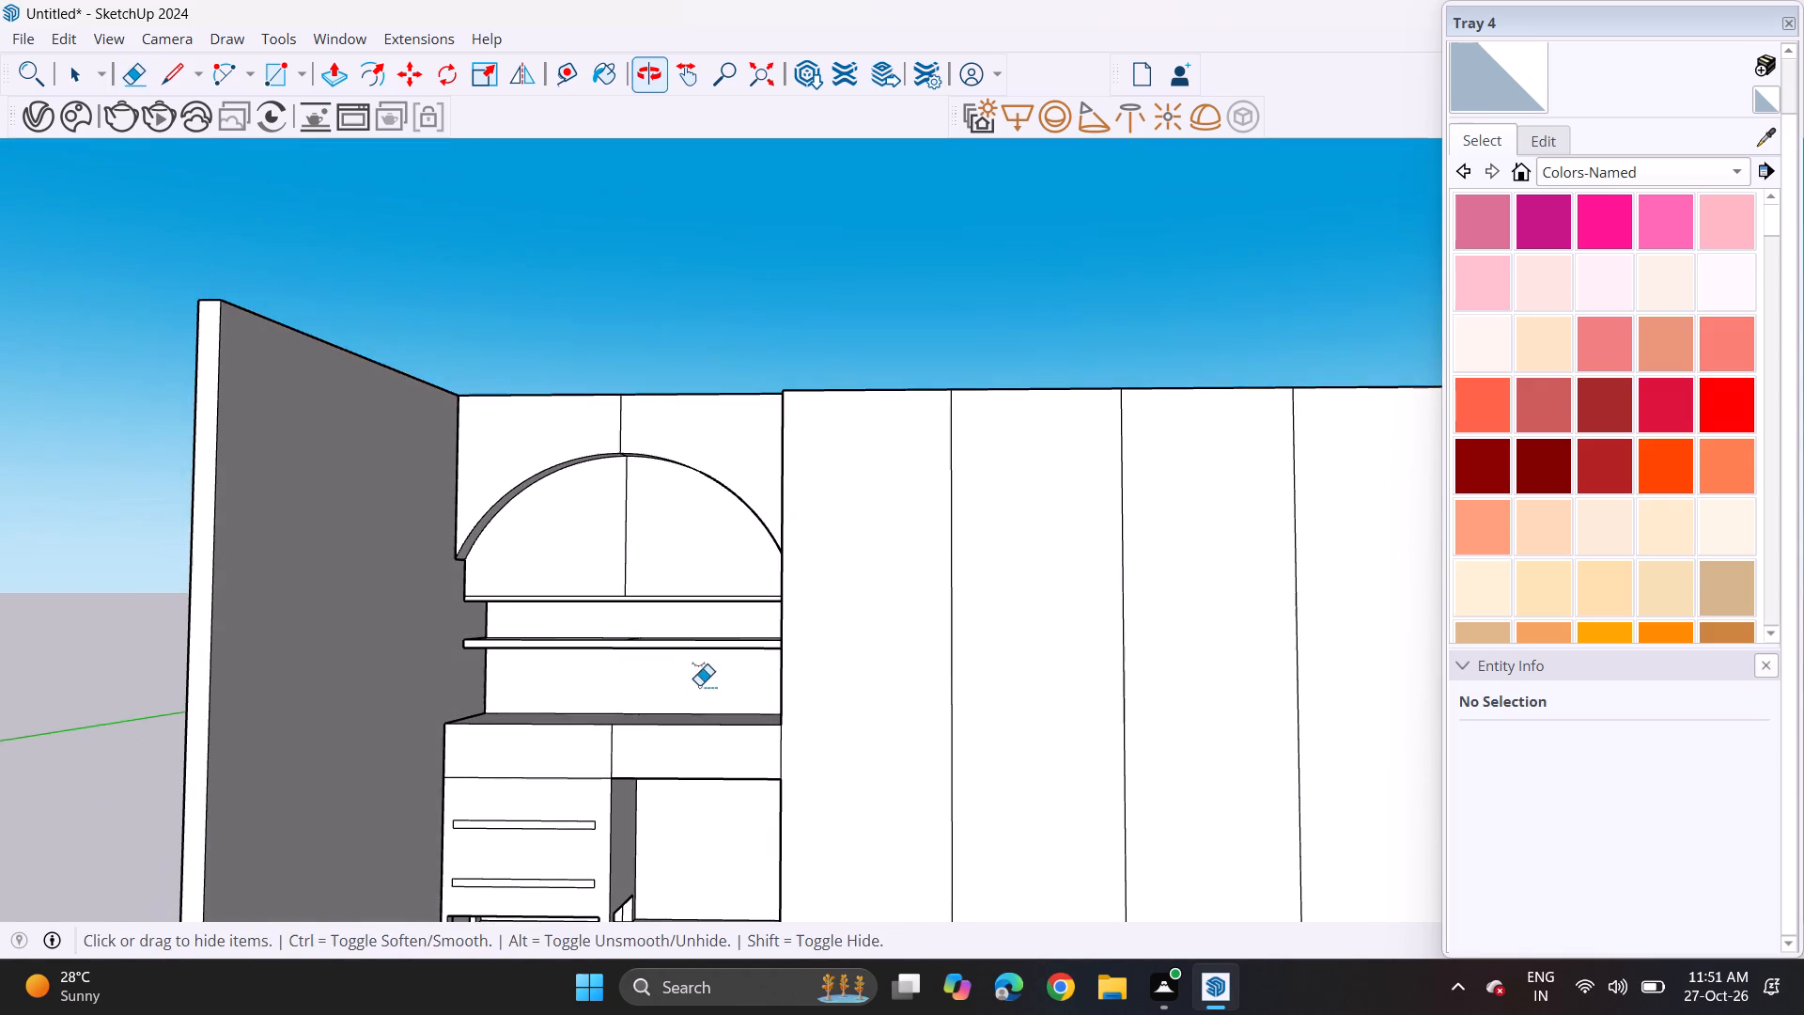
shift+middle_drag(757, 683, 389, 539)
middle_drag(397, 542, 457, 583)
shift+middle_drag(409, 594, 610, 624)
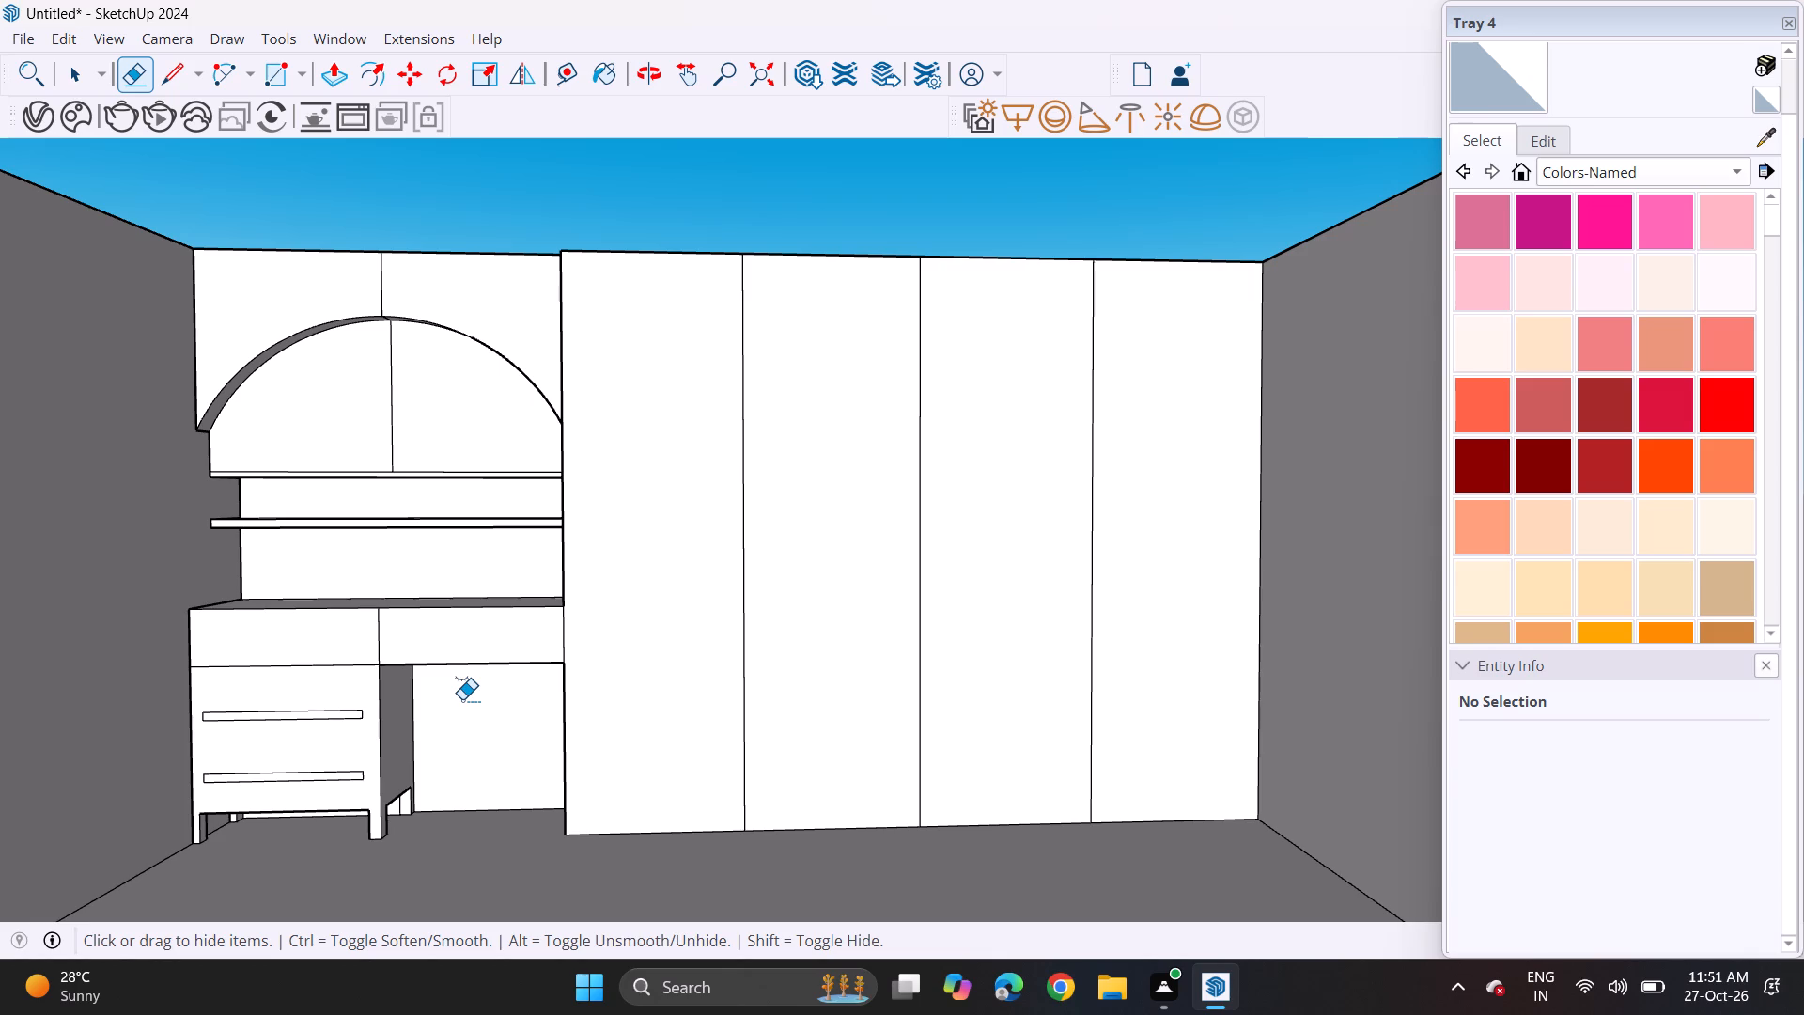
scroll(441, 692, down, 4)
scroll(441, 692, up, 1)
scroll(441, 692, down, 1)
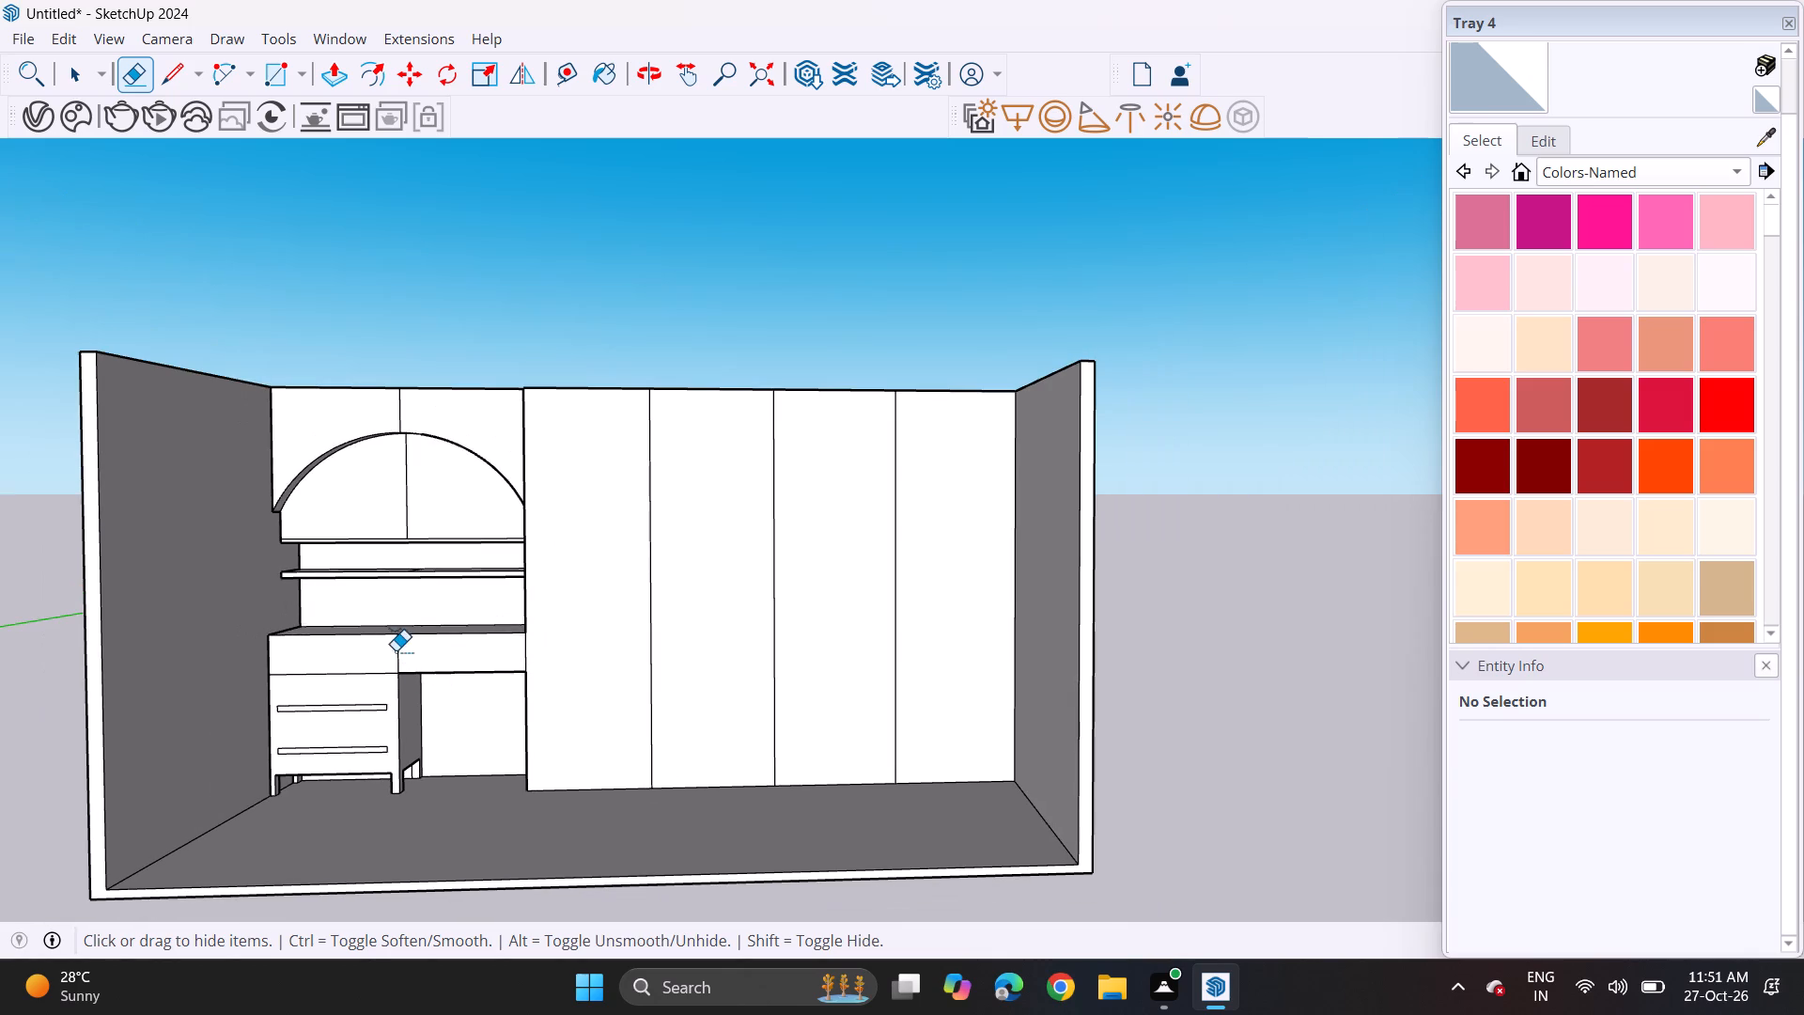
middle_drag(397, 650, 611, 637)
middle_drag(617, 639, 324, 683)
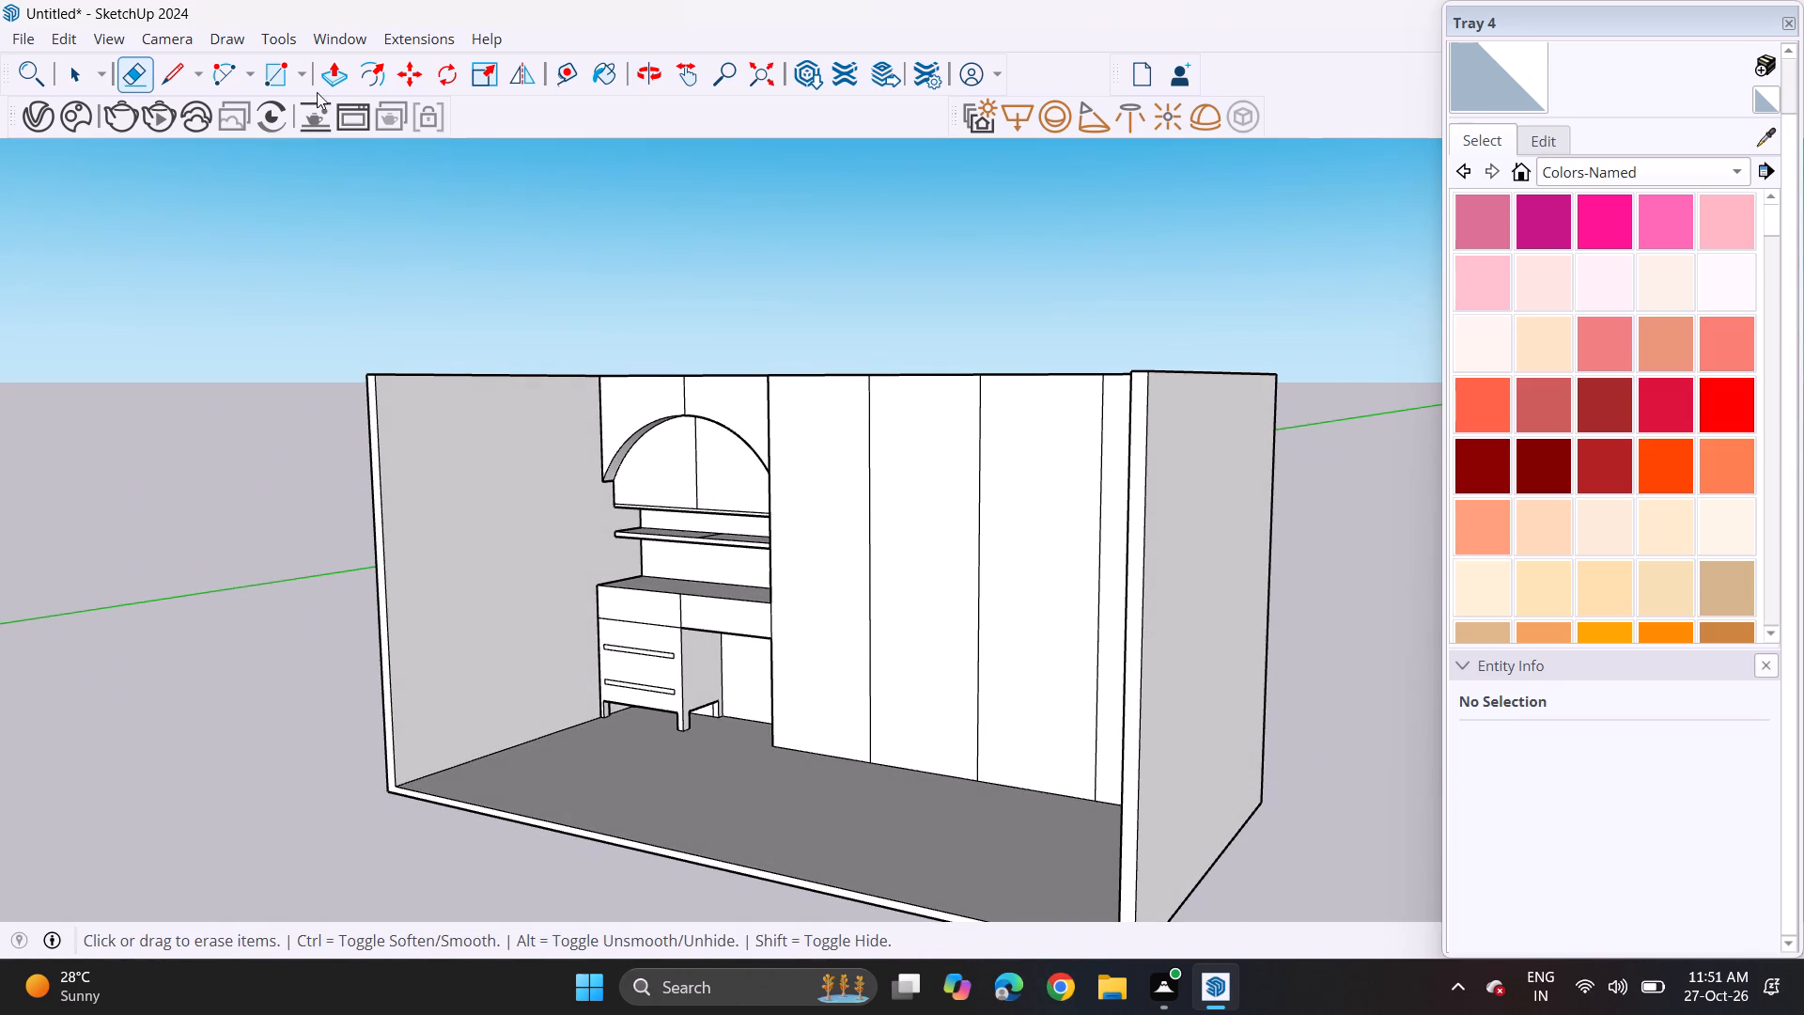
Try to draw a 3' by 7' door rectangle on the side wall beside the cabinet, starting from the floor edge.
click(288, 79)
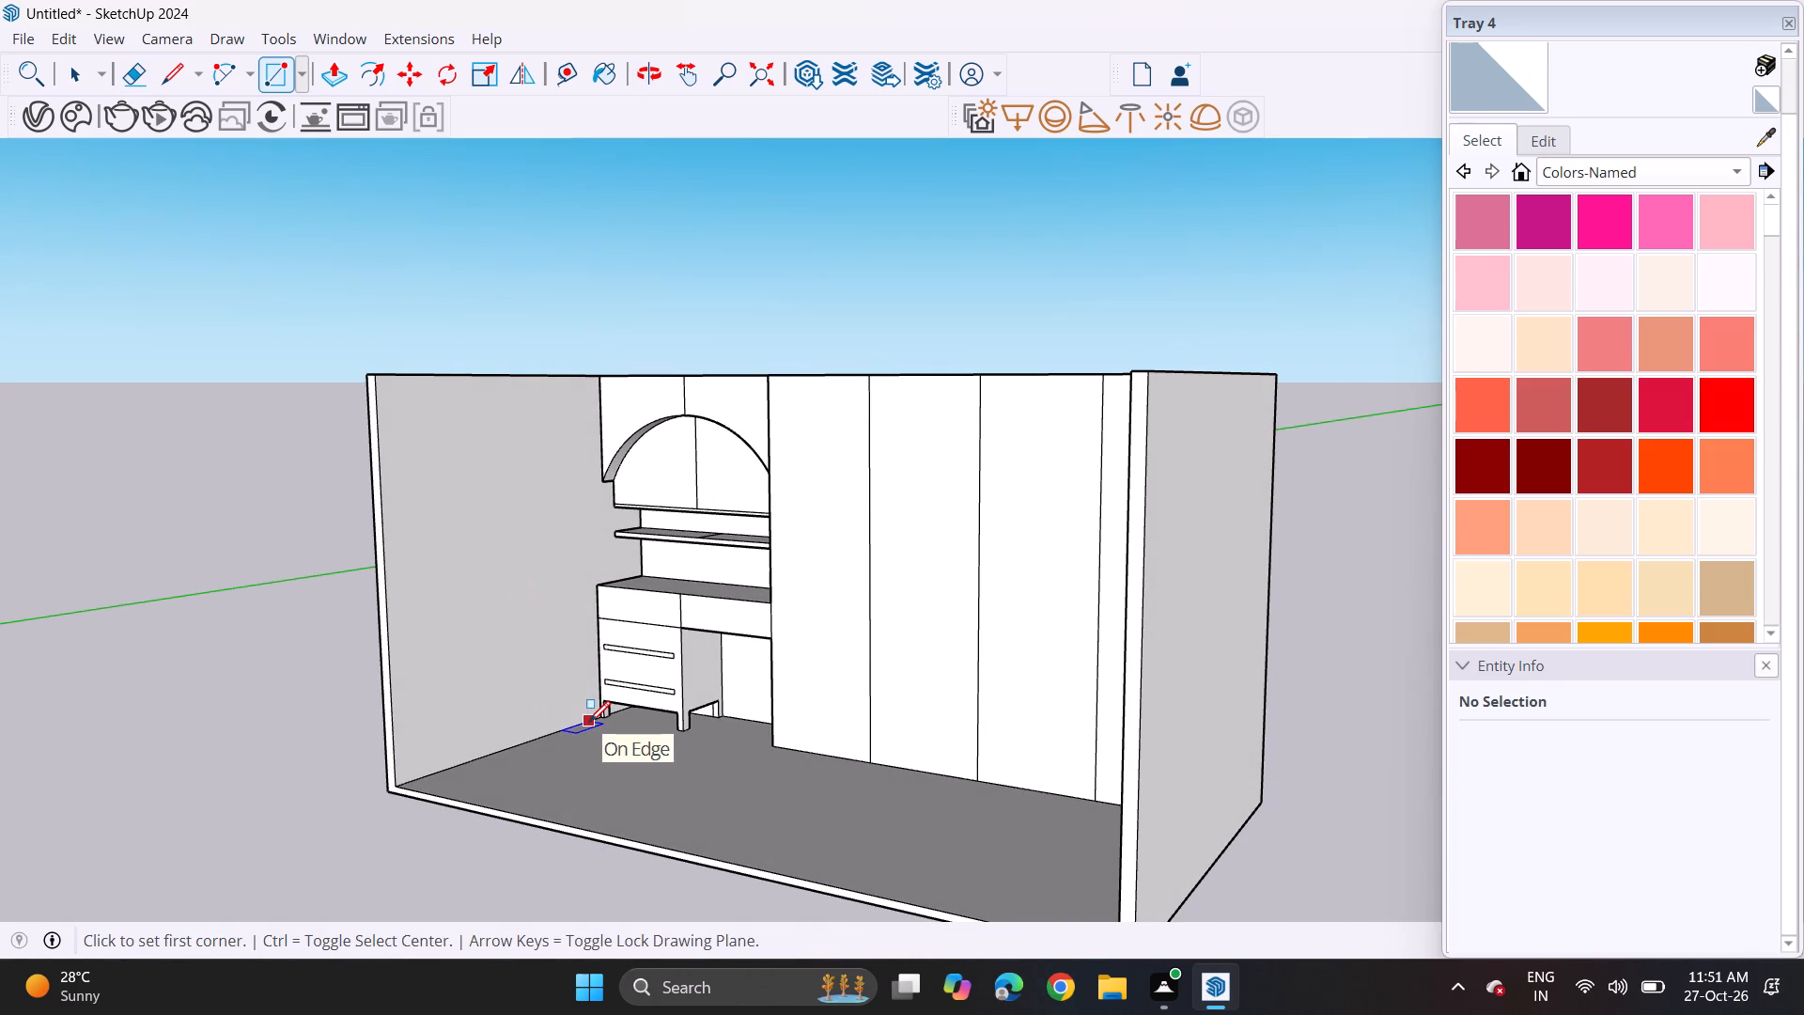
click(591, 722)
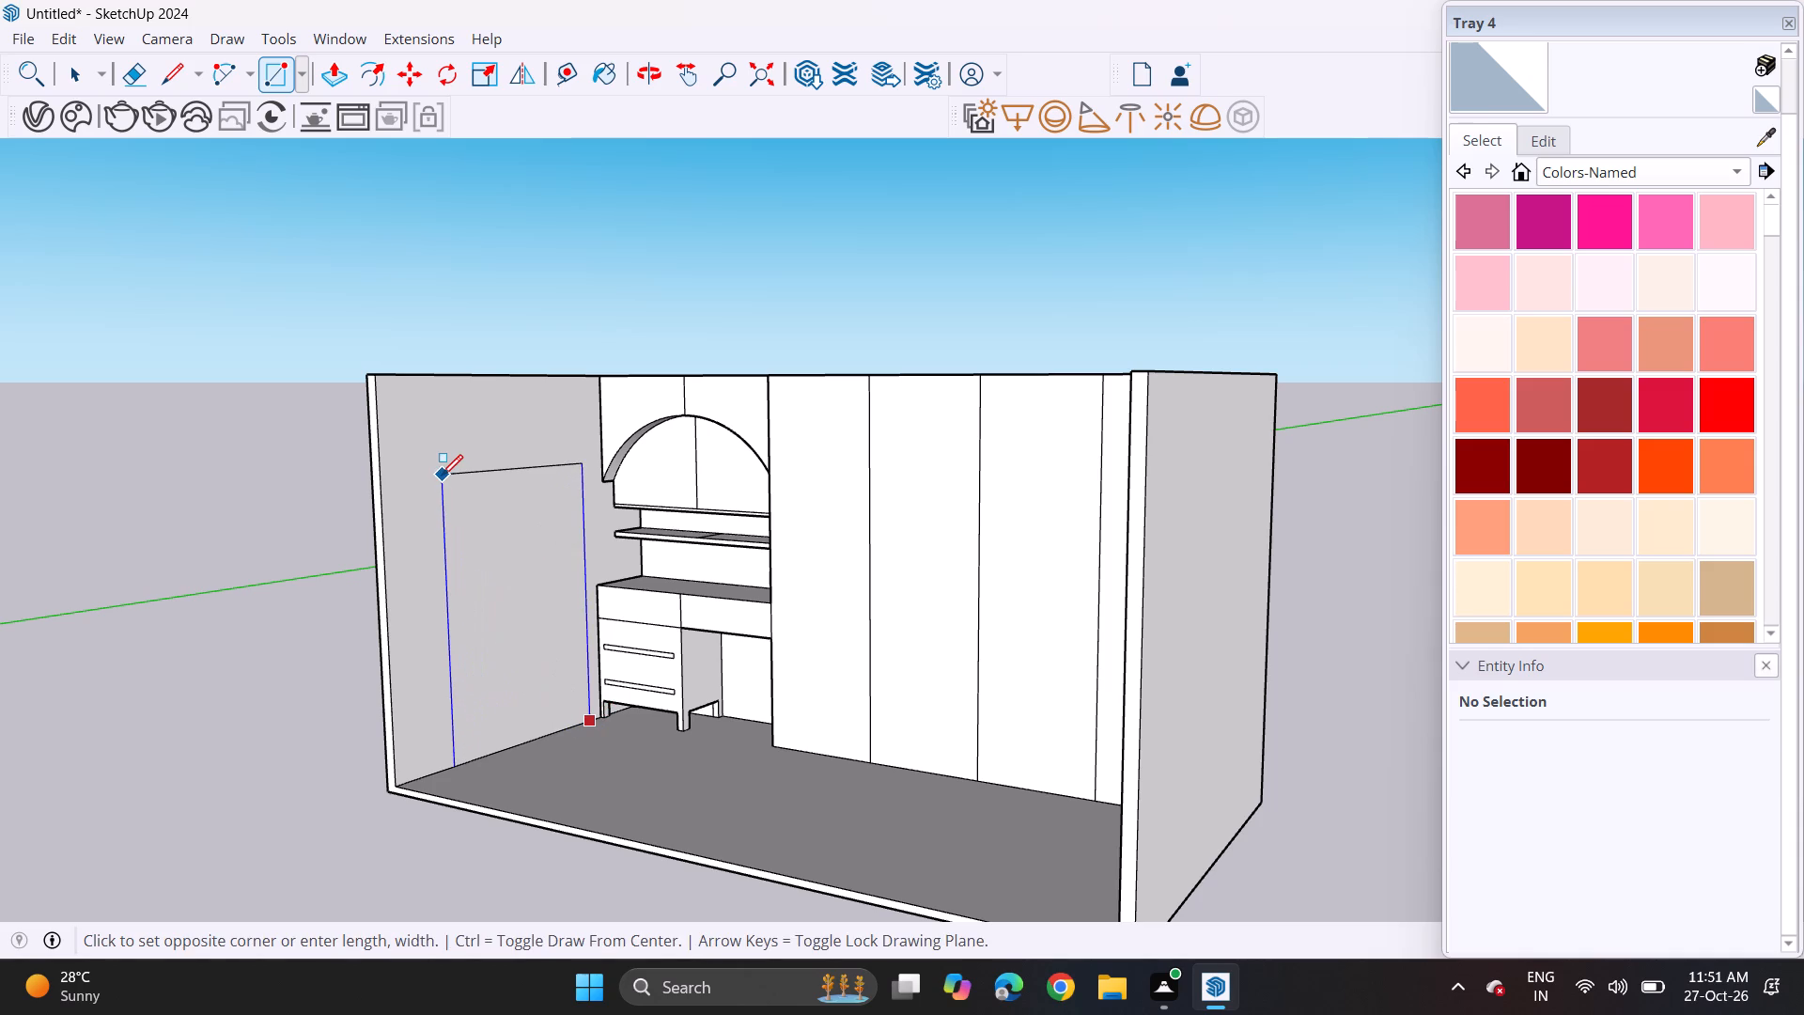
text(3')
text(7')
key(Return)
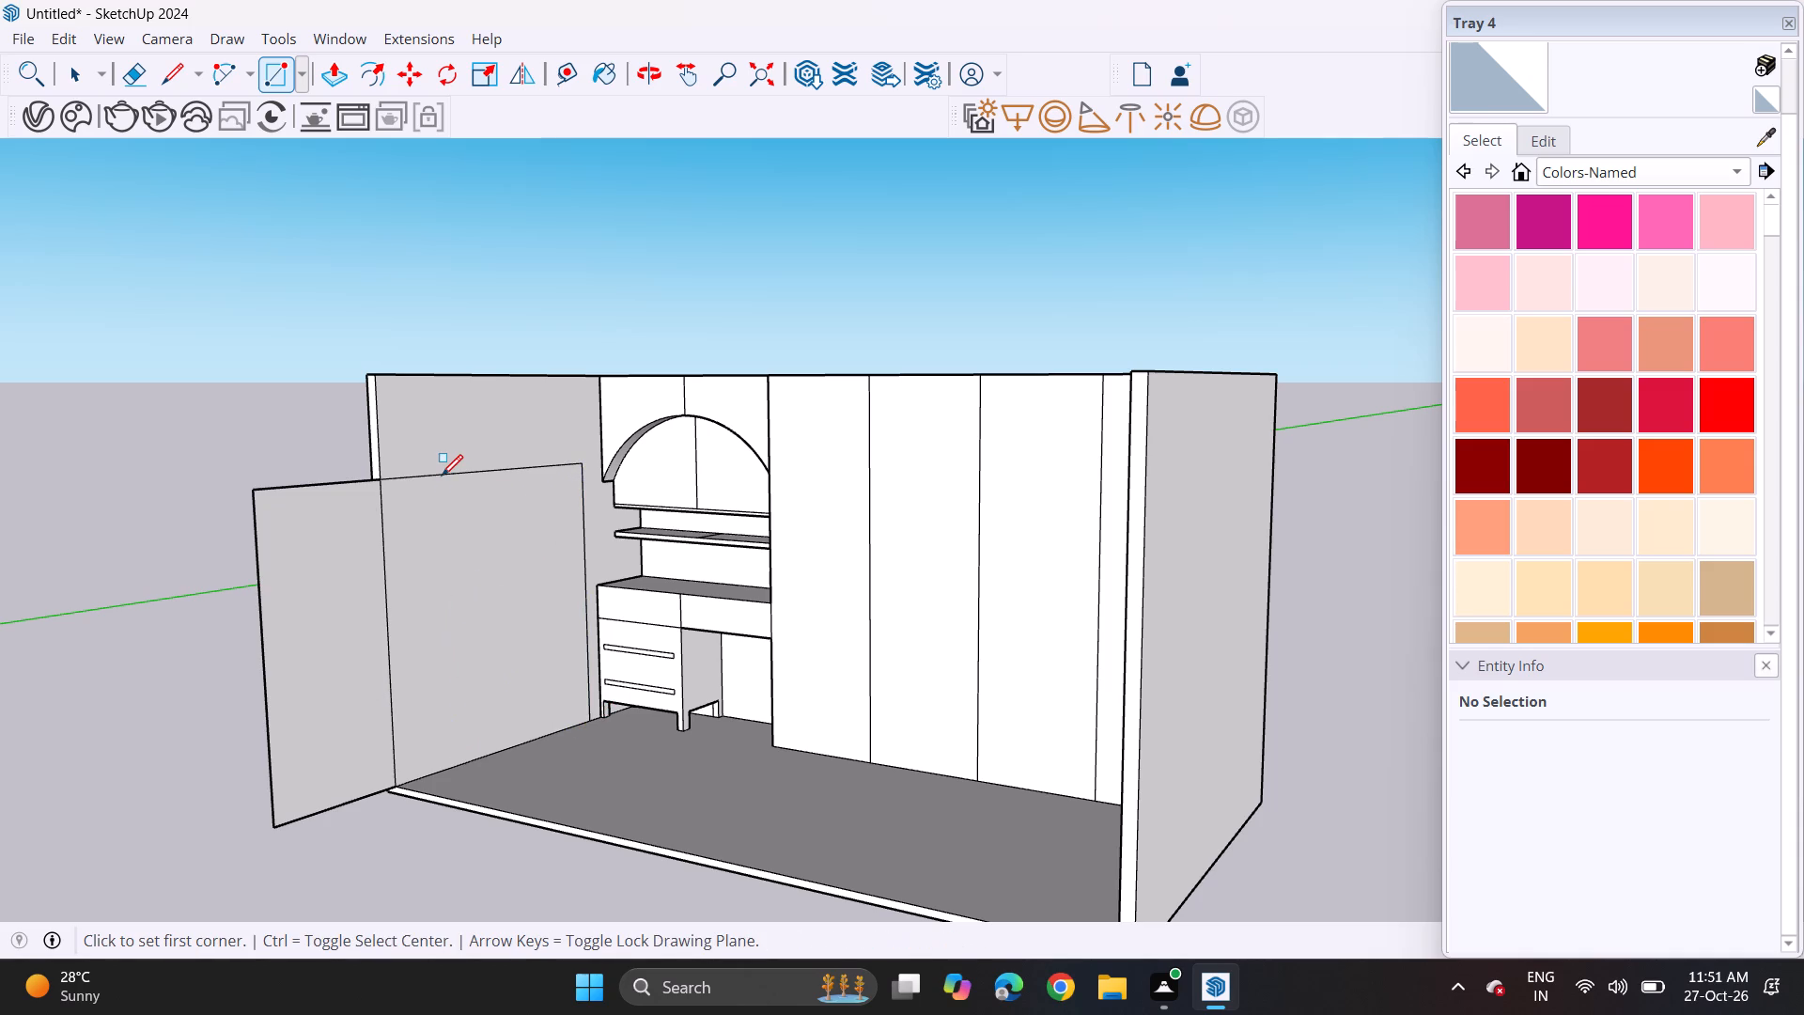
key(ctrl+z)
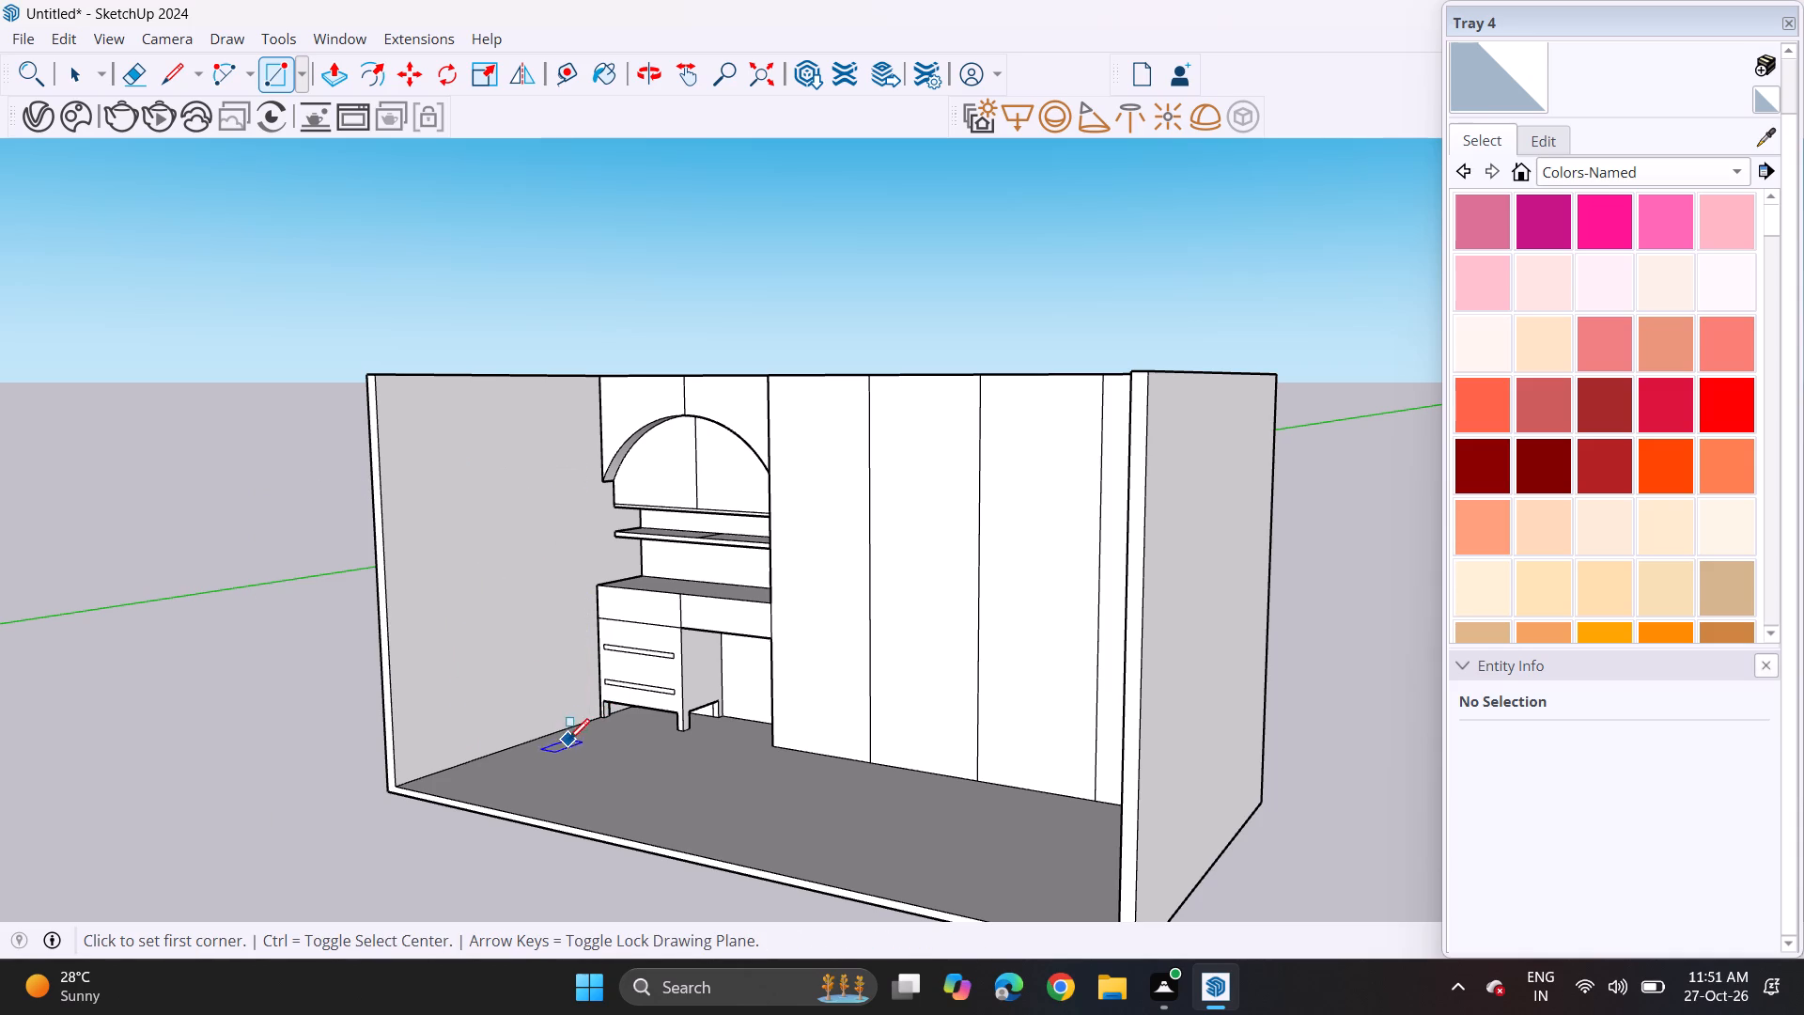
Draw a 3' by 7' door rectangle on the side wall beside the cabinet, starting from the floor edge.
click(580, 720)
key(3)
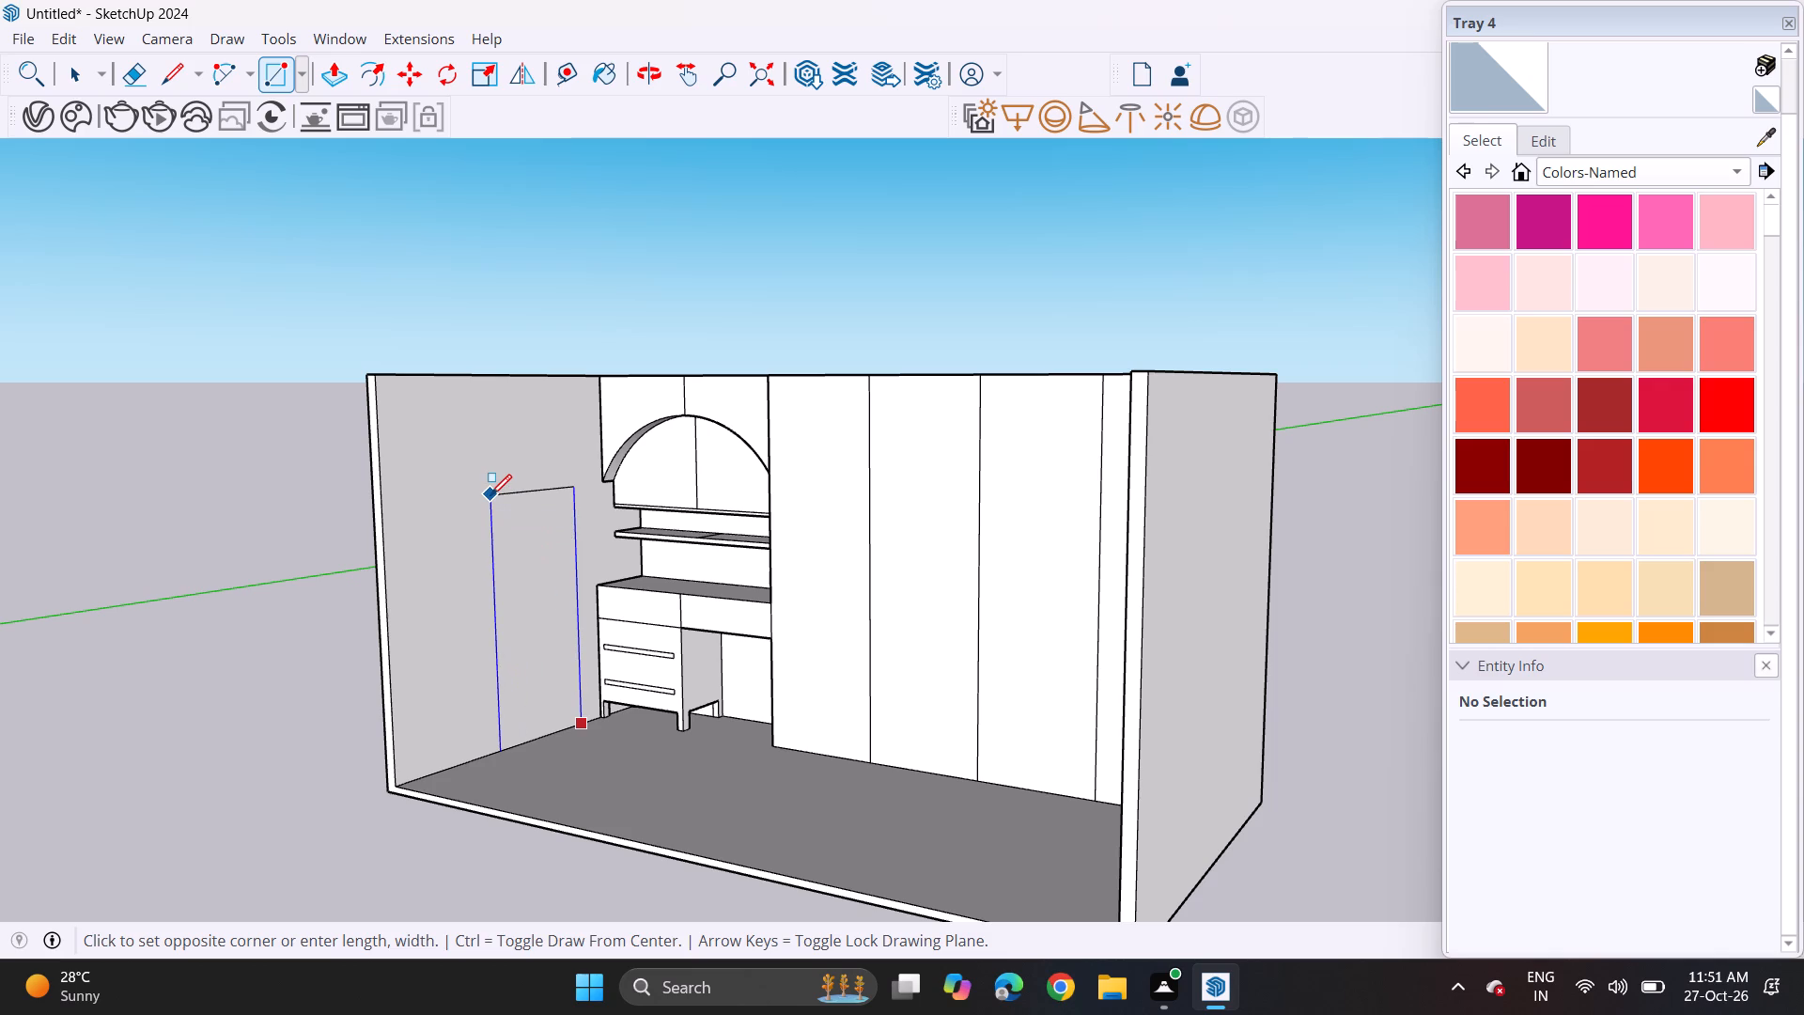
text(',7')
key(Return)
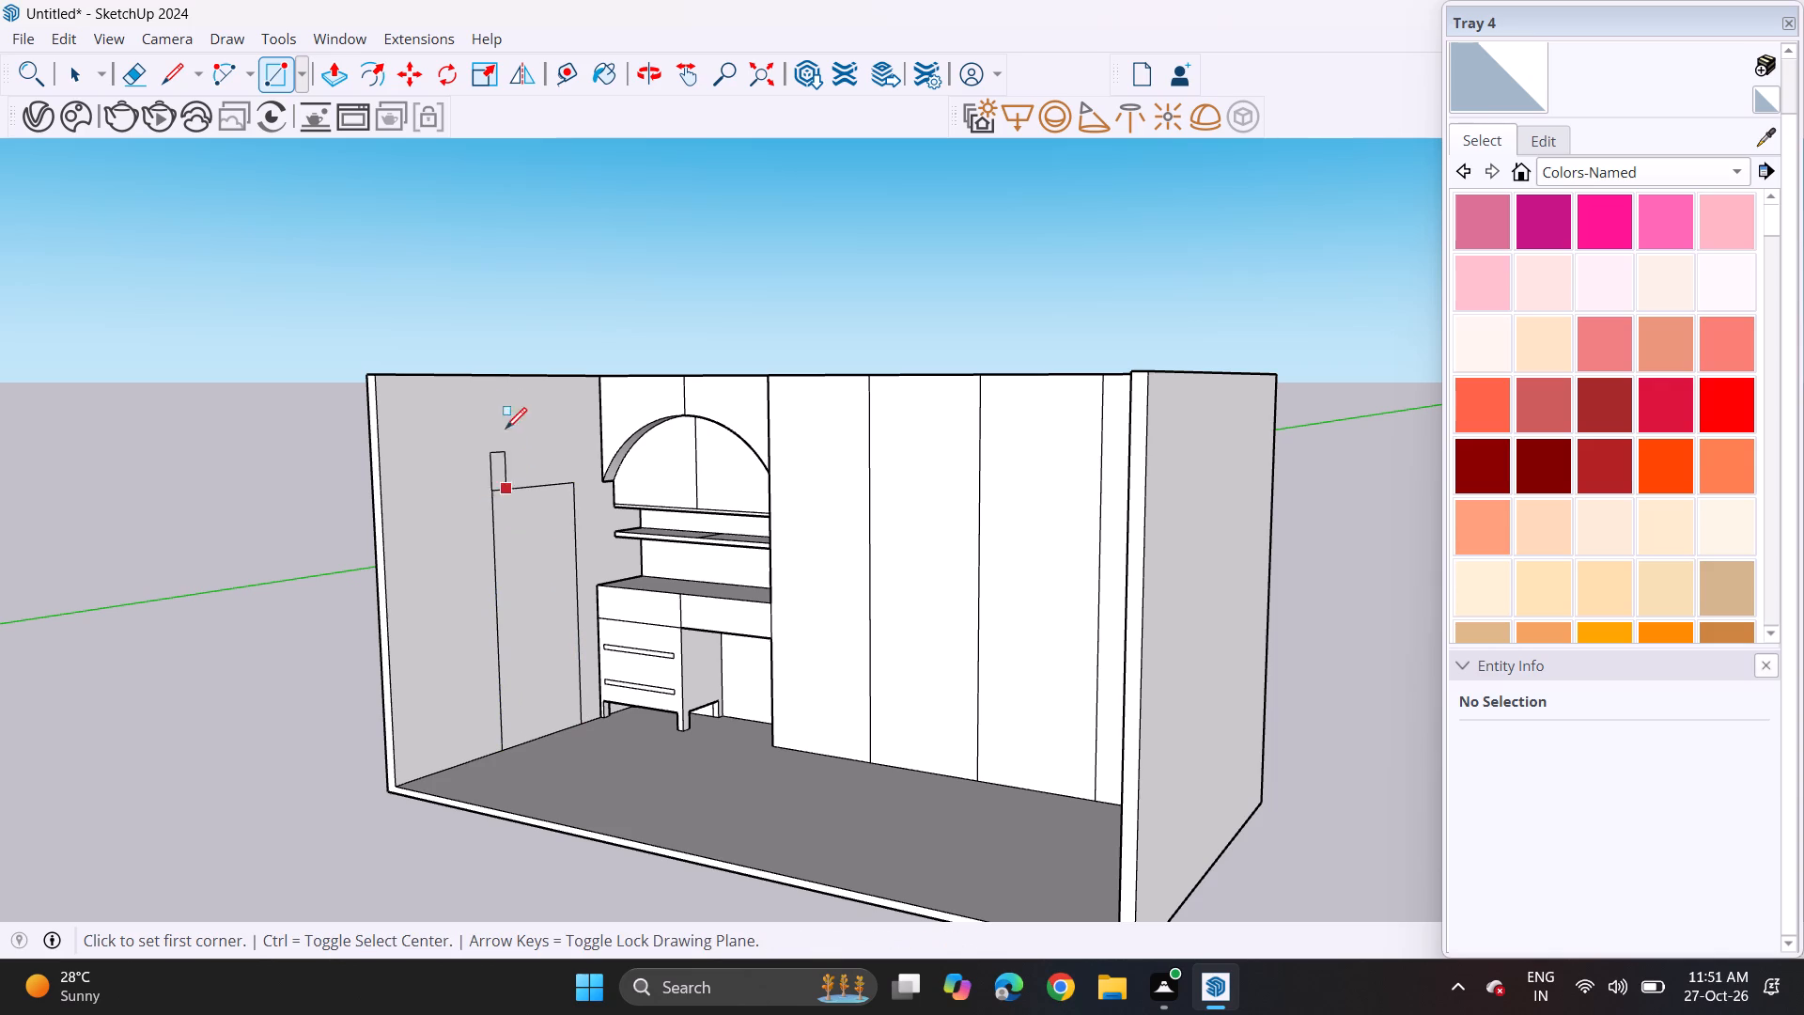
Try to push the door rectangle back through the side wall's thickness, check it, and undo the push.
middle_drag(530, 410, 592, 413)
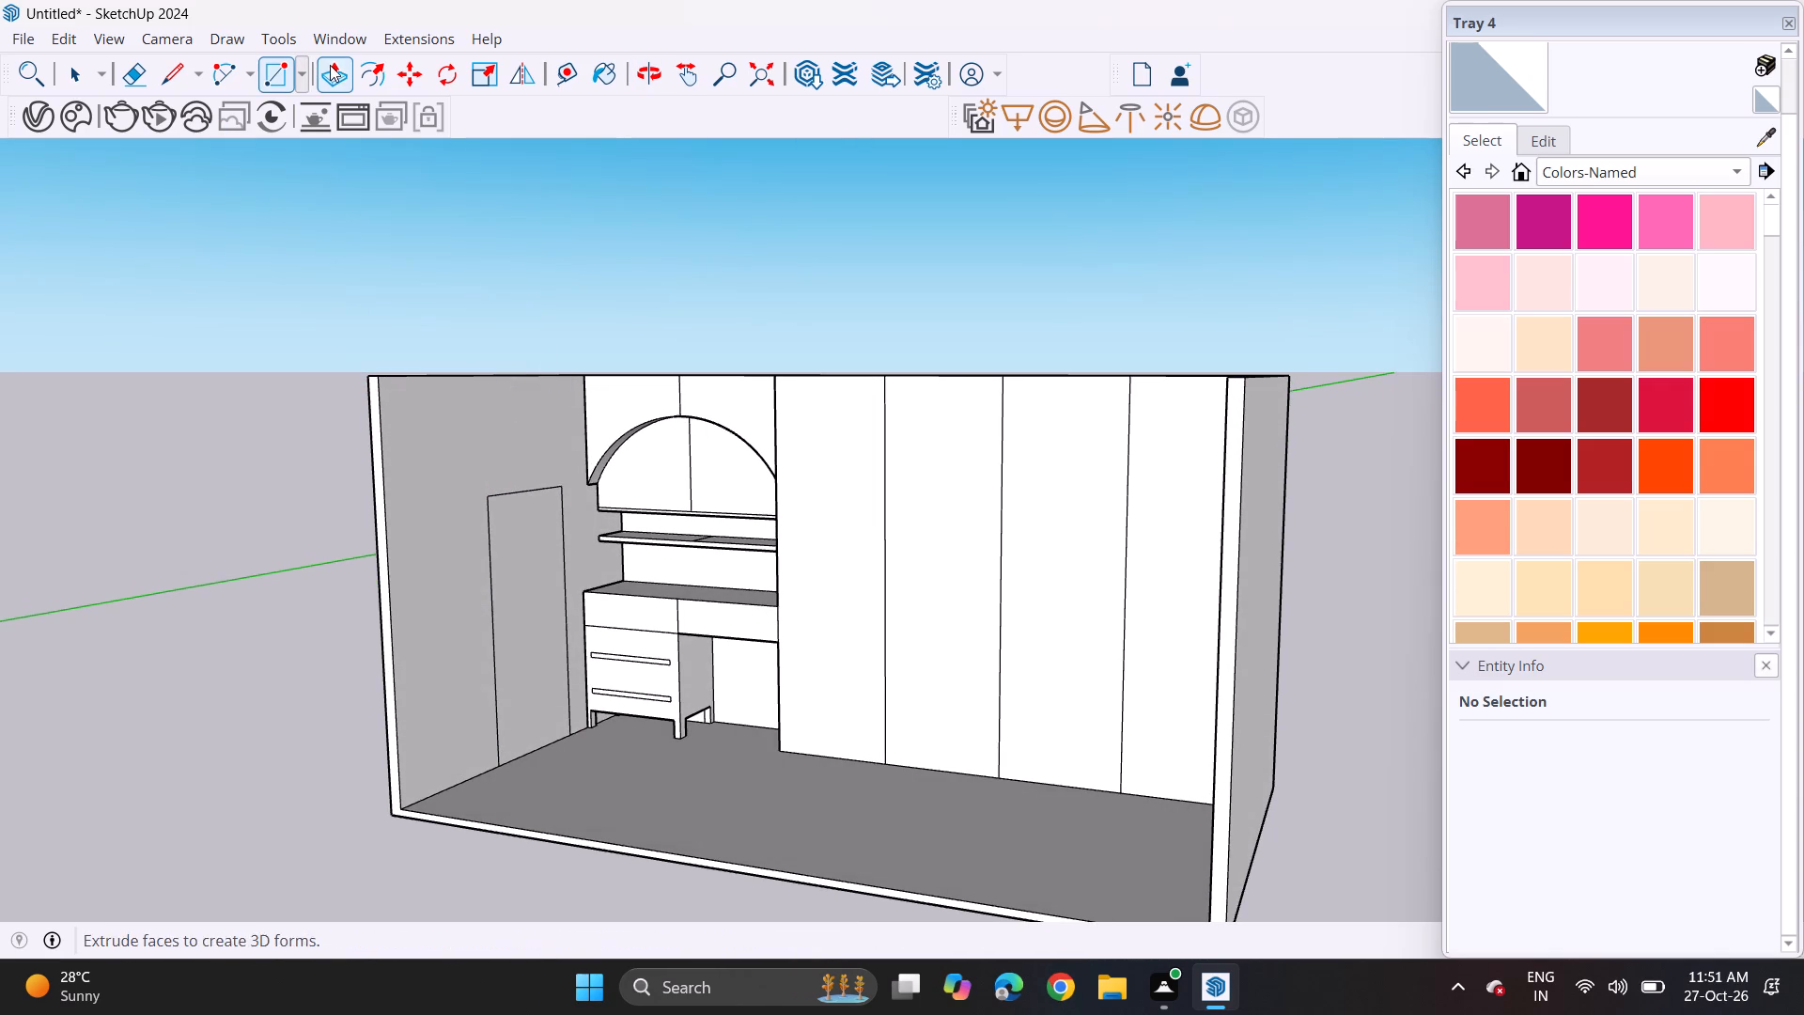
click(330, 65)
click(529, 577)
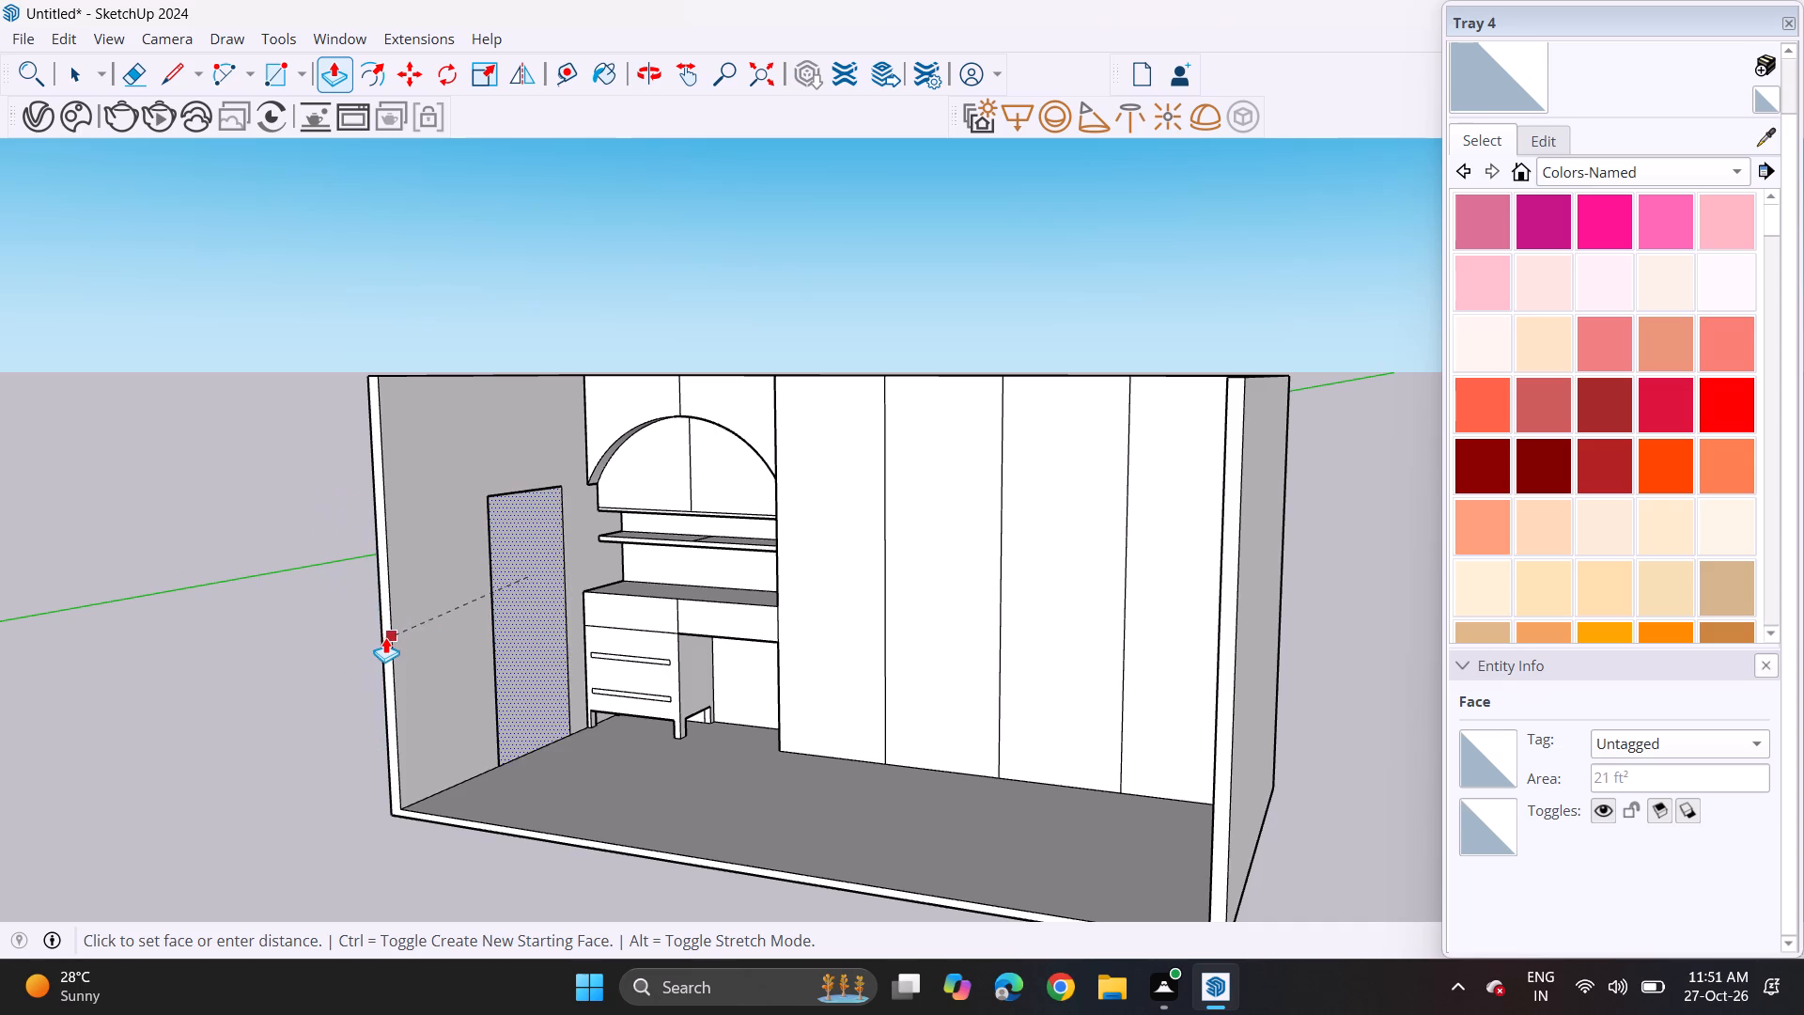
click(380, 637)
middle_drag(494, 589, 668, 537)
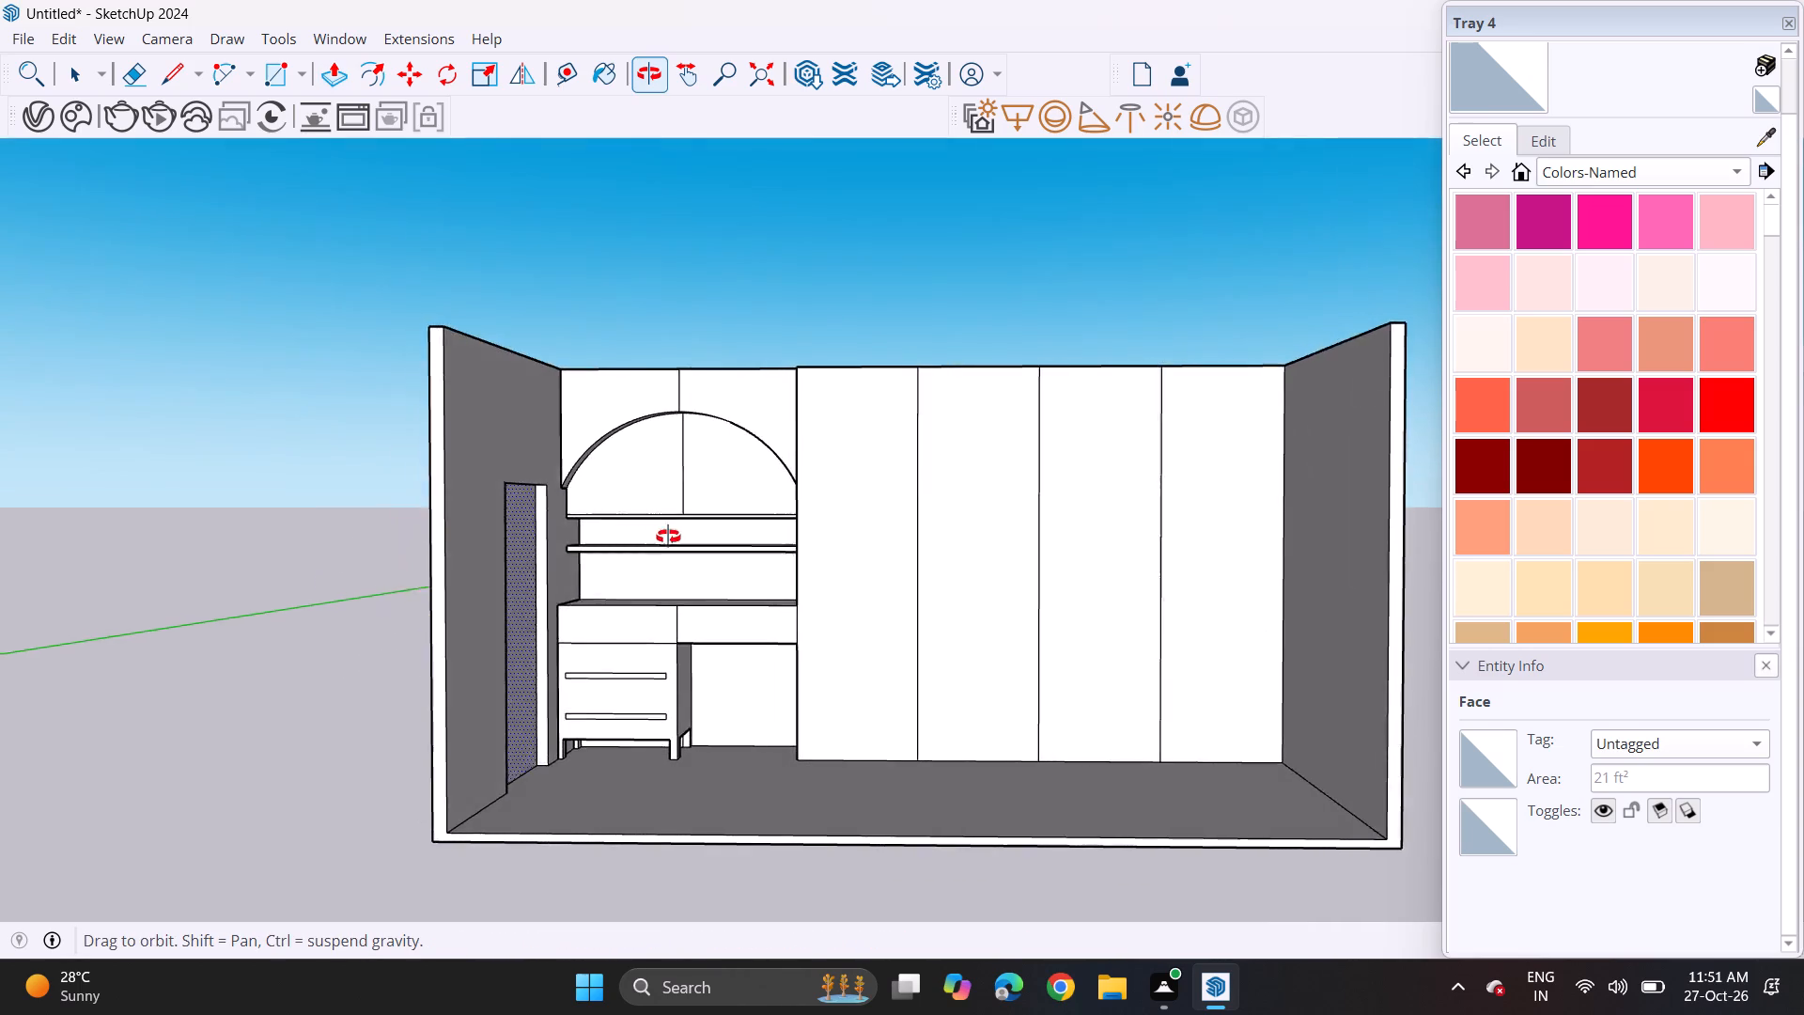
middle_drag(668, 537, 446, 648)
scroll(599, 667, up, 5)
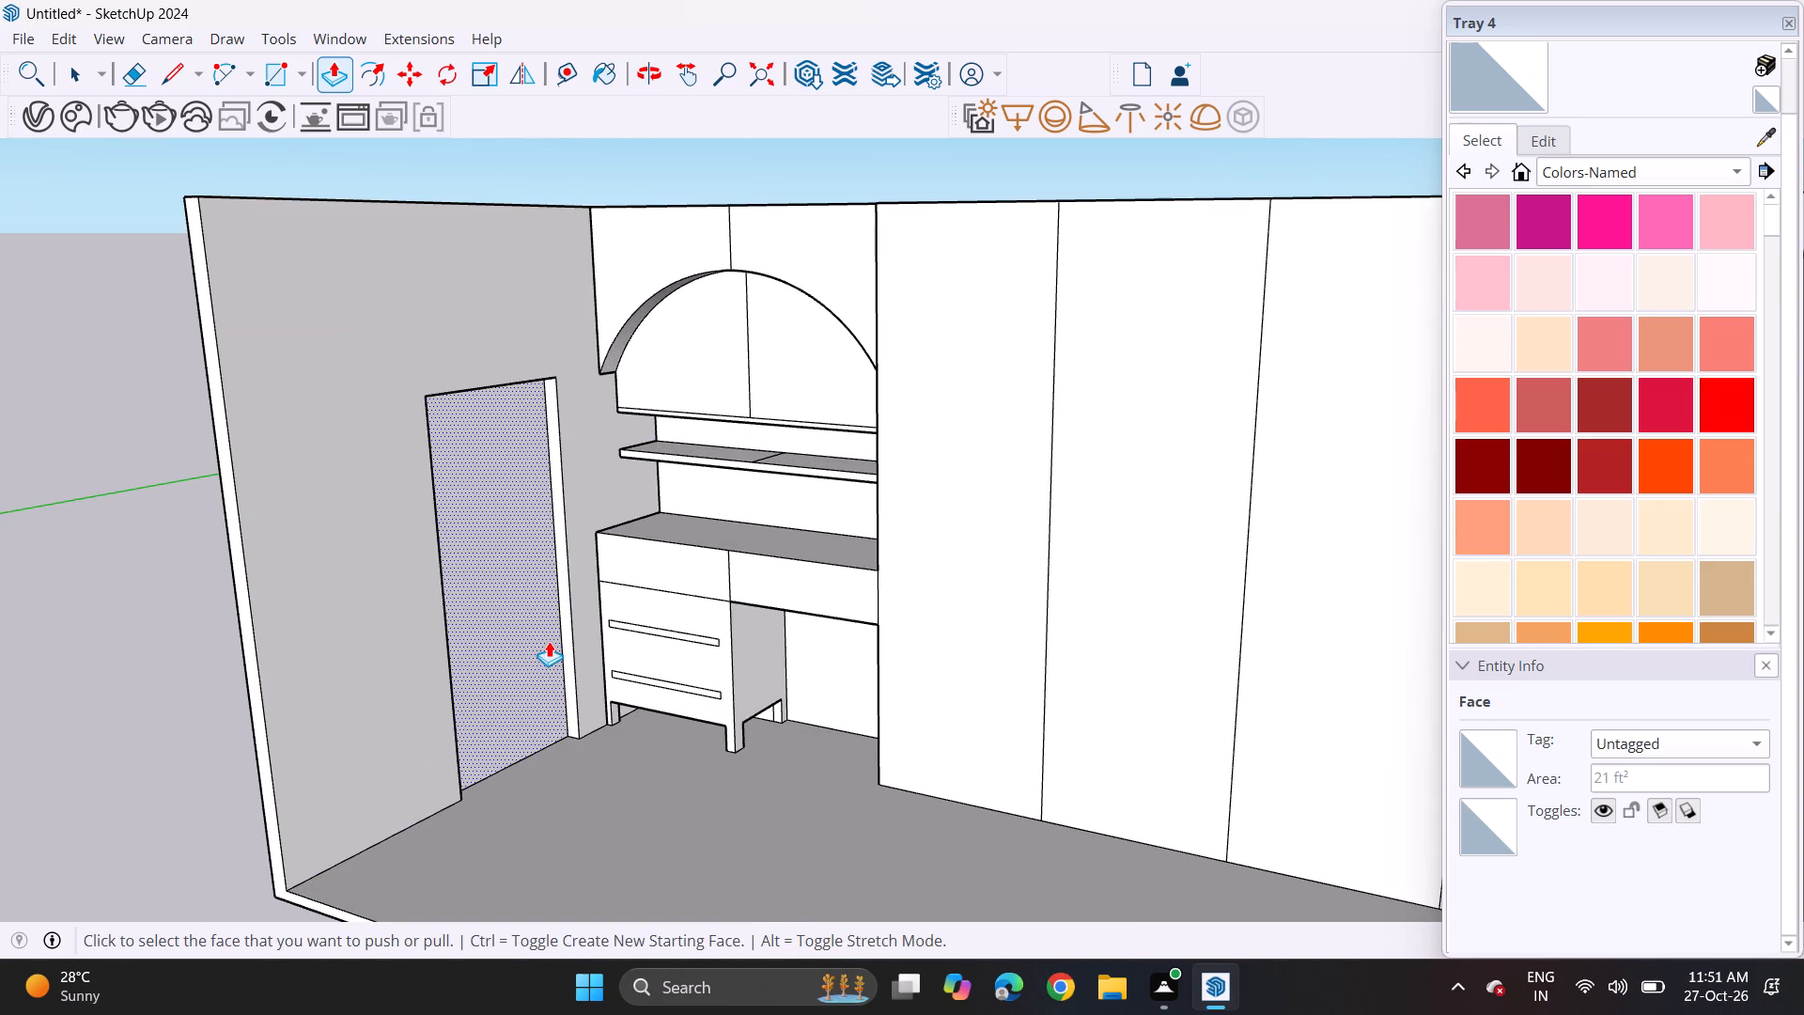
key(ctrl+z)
Push the door rectangle into the side wall, using the wall's outer edge as the depth reference.
click(505, 686)
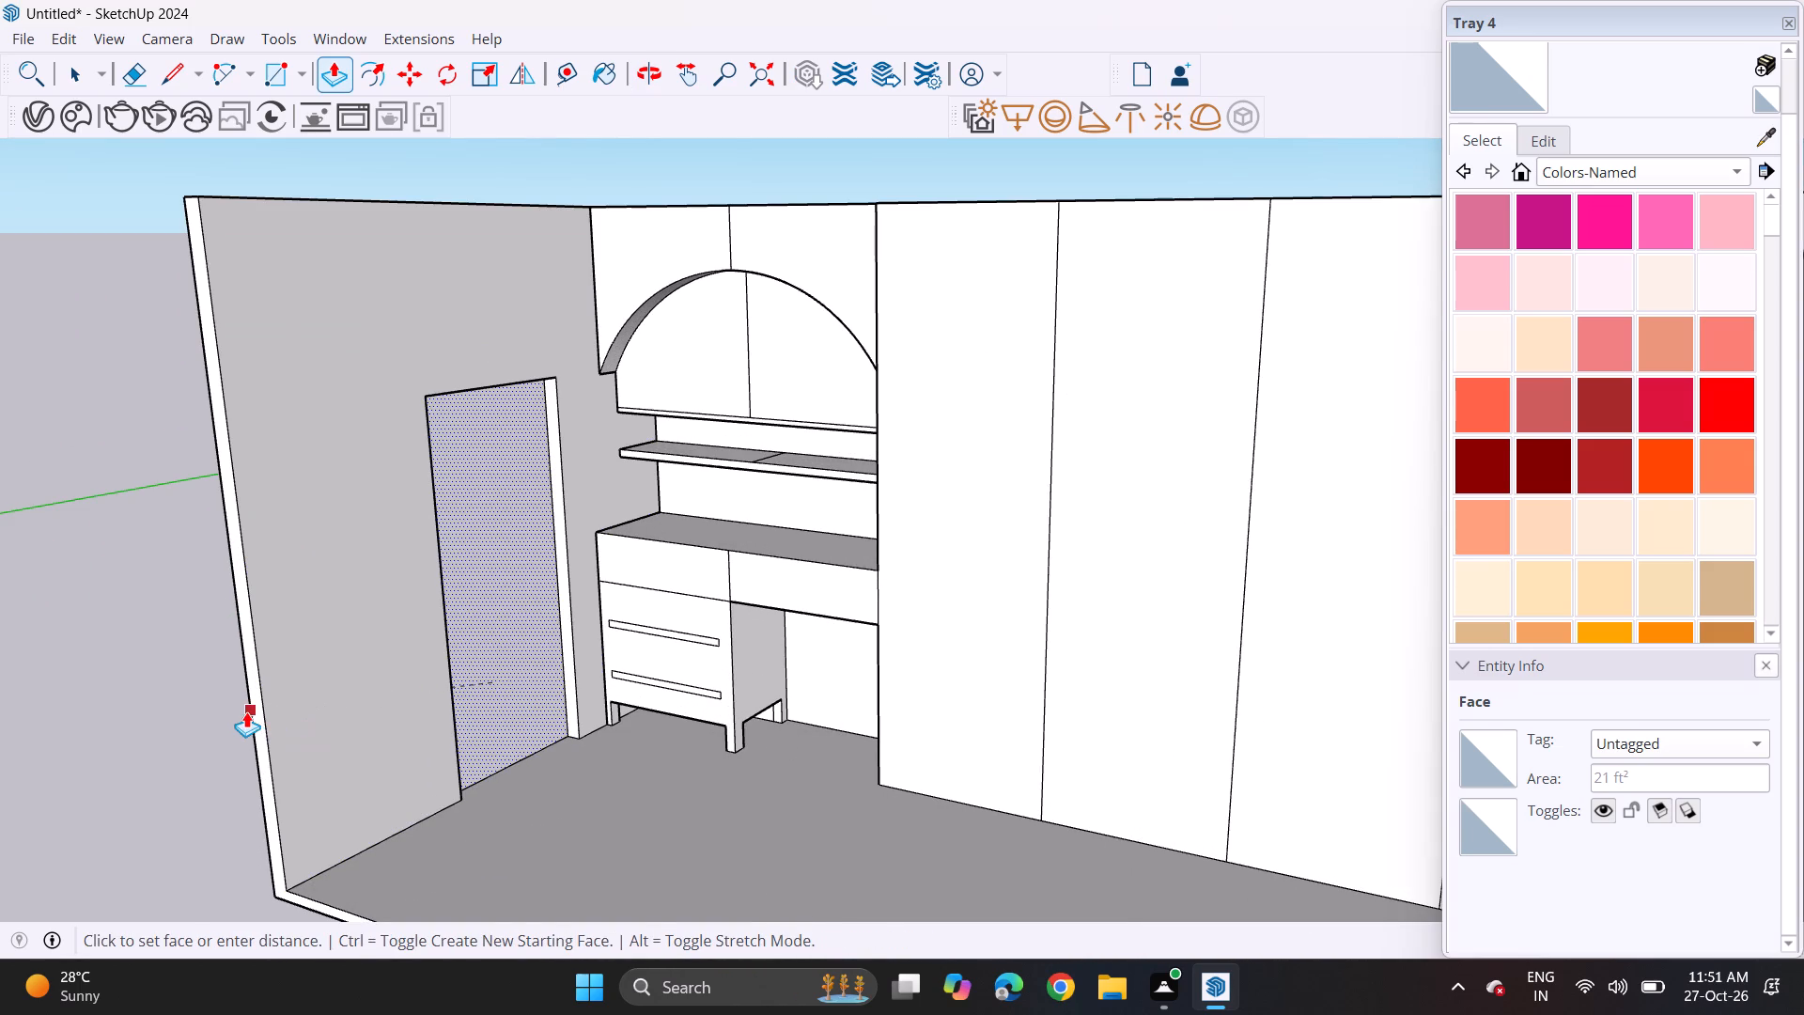
click(246, 711)
Examine the door recess from outside and inside the room, along with the overall layout.
middle_drag(396, 651, 1132, 519)
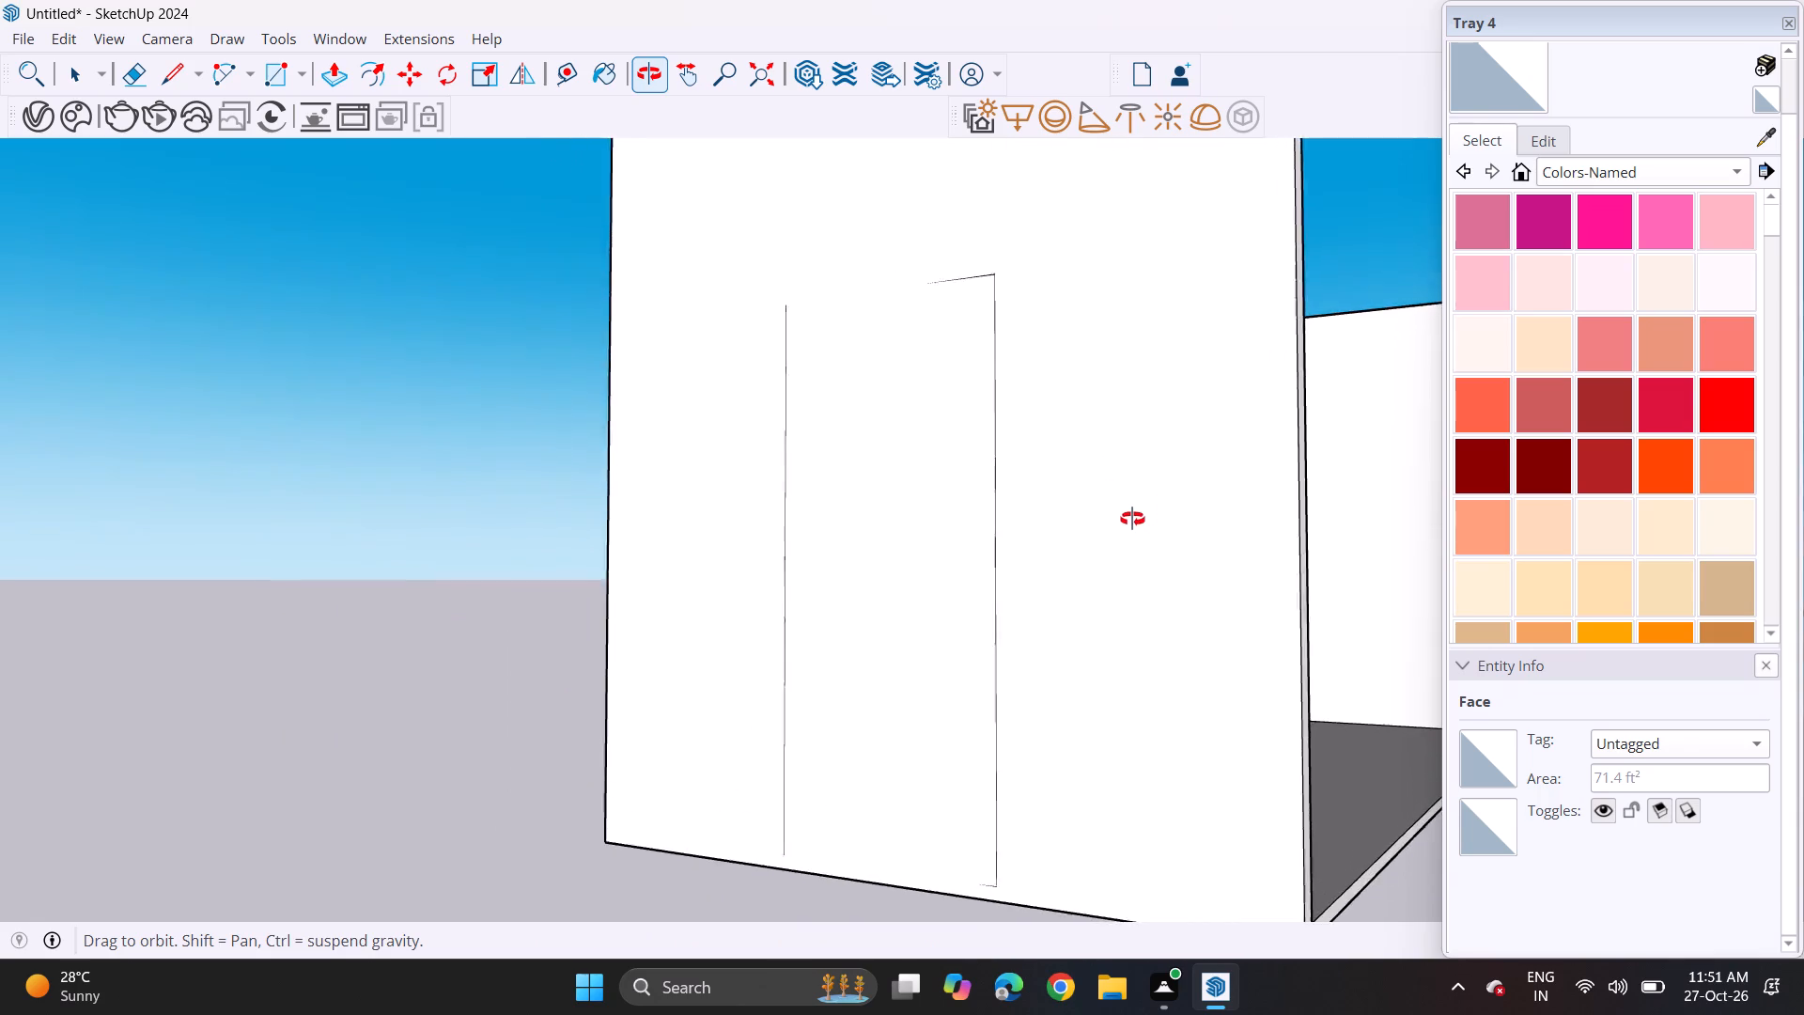
middle_drag(1132, 519, 647, 551)
scroll(647, 551, down, 1)
scroll(647, 551, up, 1)
scroll(639, 557, down, 1)
scroll(635, 562, up, 1)
shift+middle_drag(681, 571, 459, 624)
scroll(452, 611, up, 1)
scroll(452, 611, down, 5)
shift+middle_drag(487, 632, 387, 625)
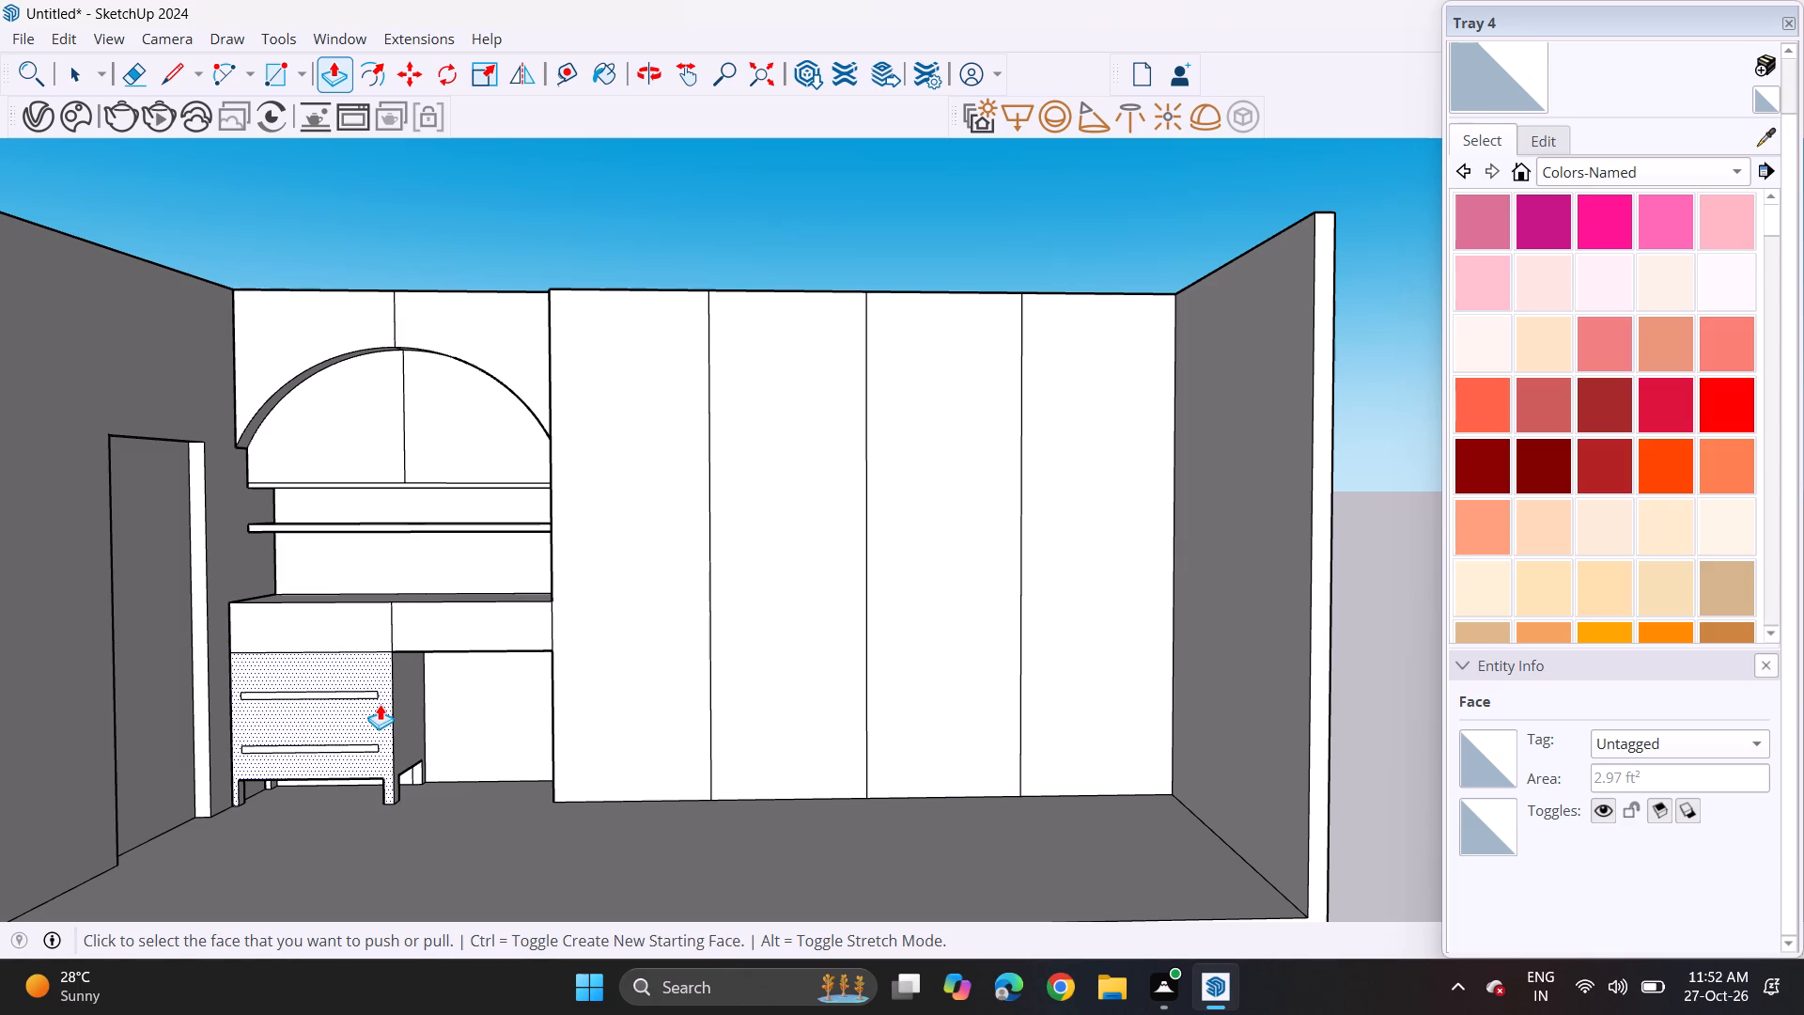
scroll(379, 704, down, 1)
scroll(476, 637, down, 1)
scroll(476, 637, up, 1)
scroll(476, 637, down, 2)
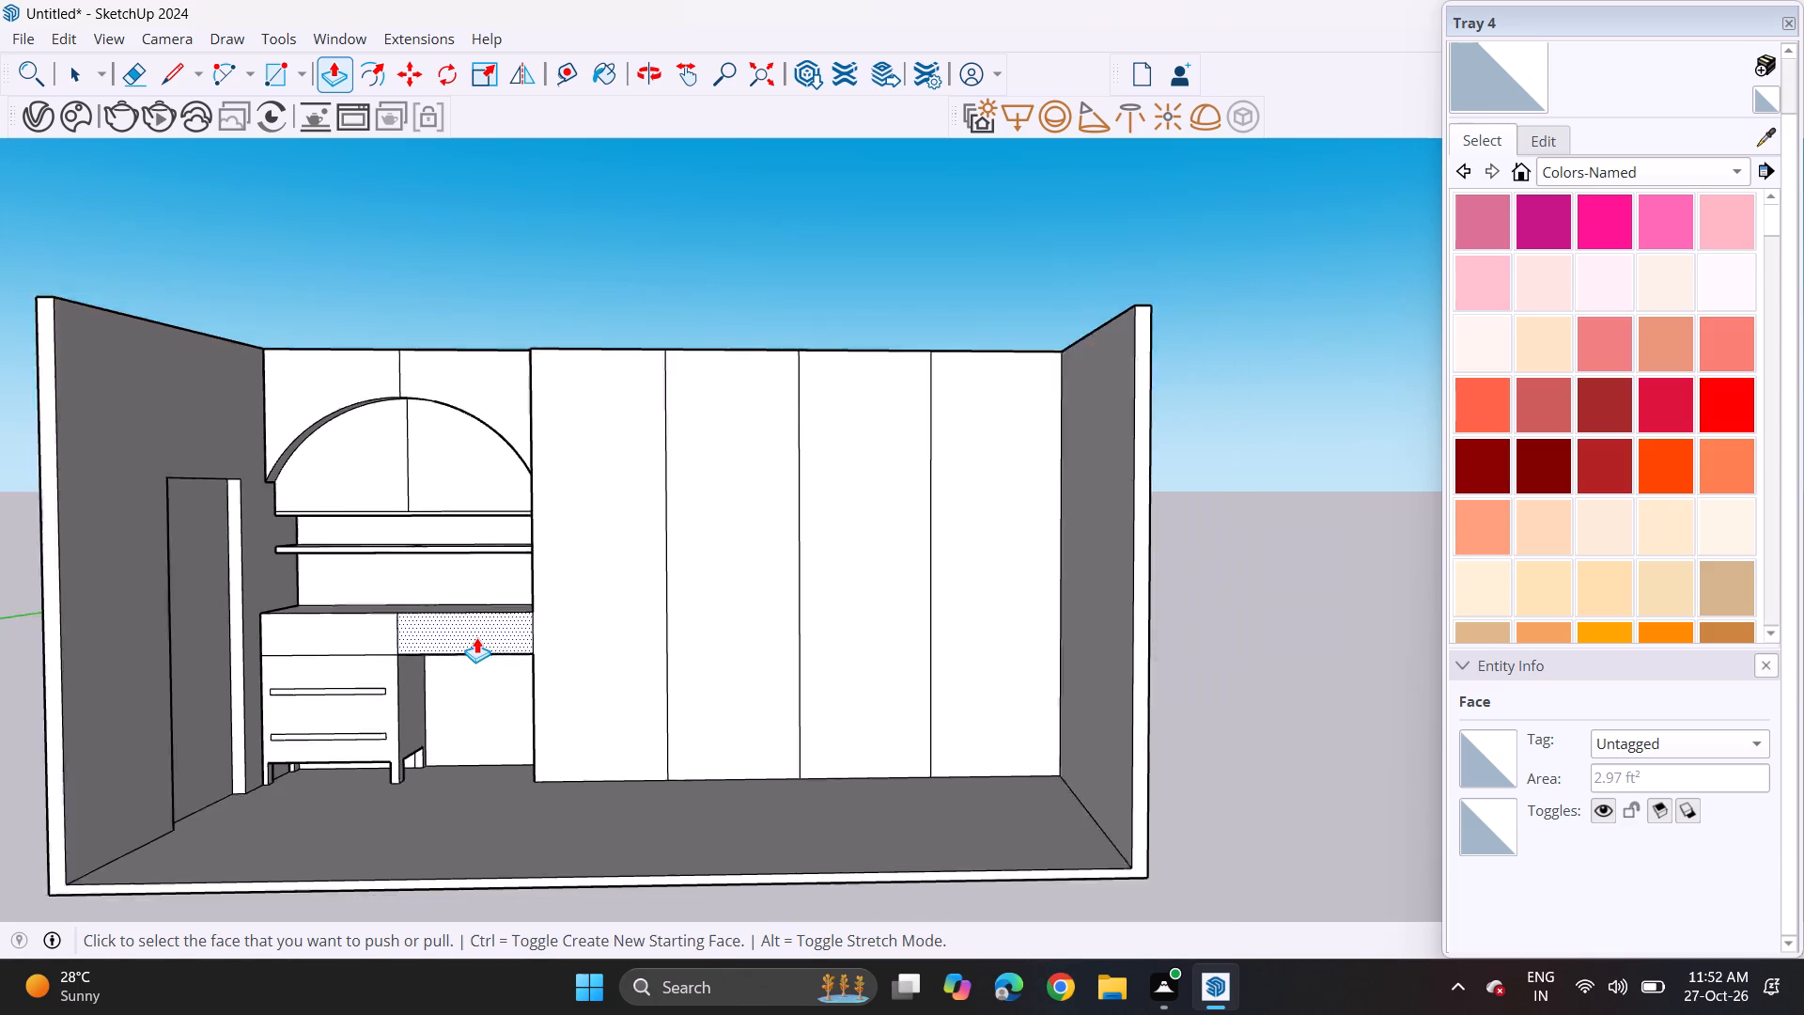
scroll(476, 637, down, 1)
shift+middle_drag(530, 632, 418, 671)
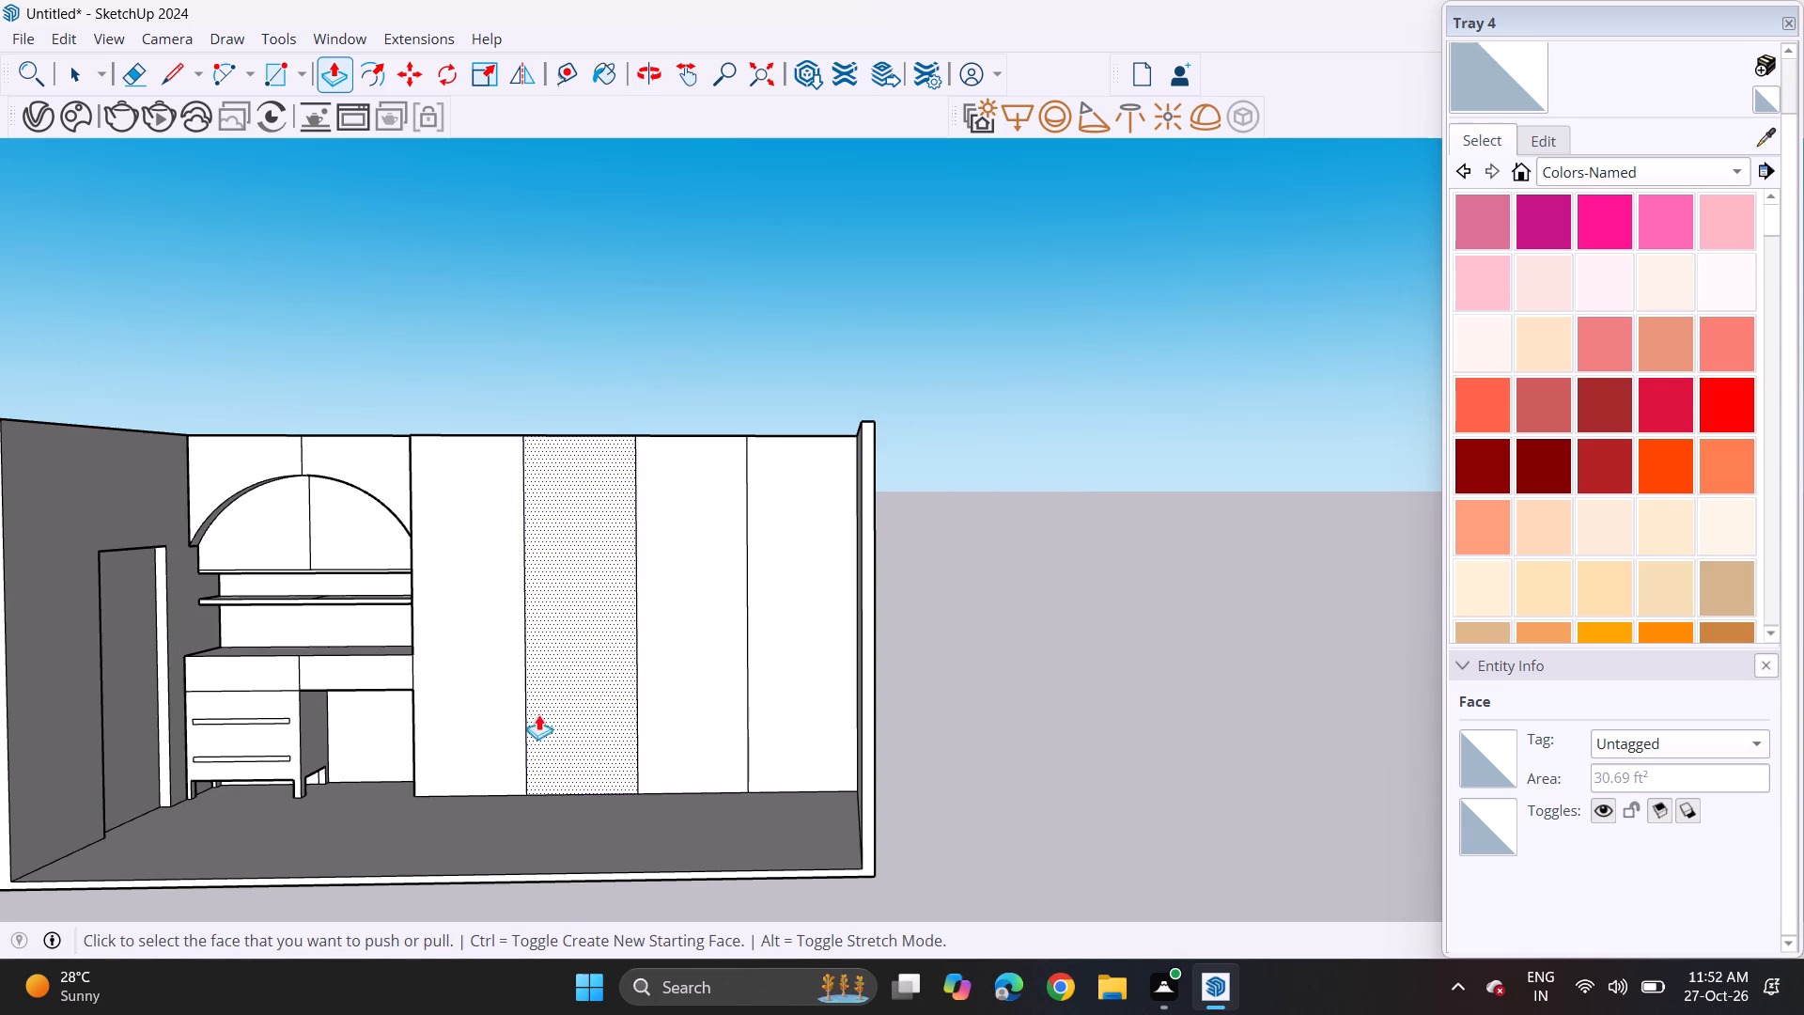
key(space)
Draw a tall rectangle from the top edge of the wall panels, spanning adjacent halves of the first two panels beside the niche.
click(273, 83)
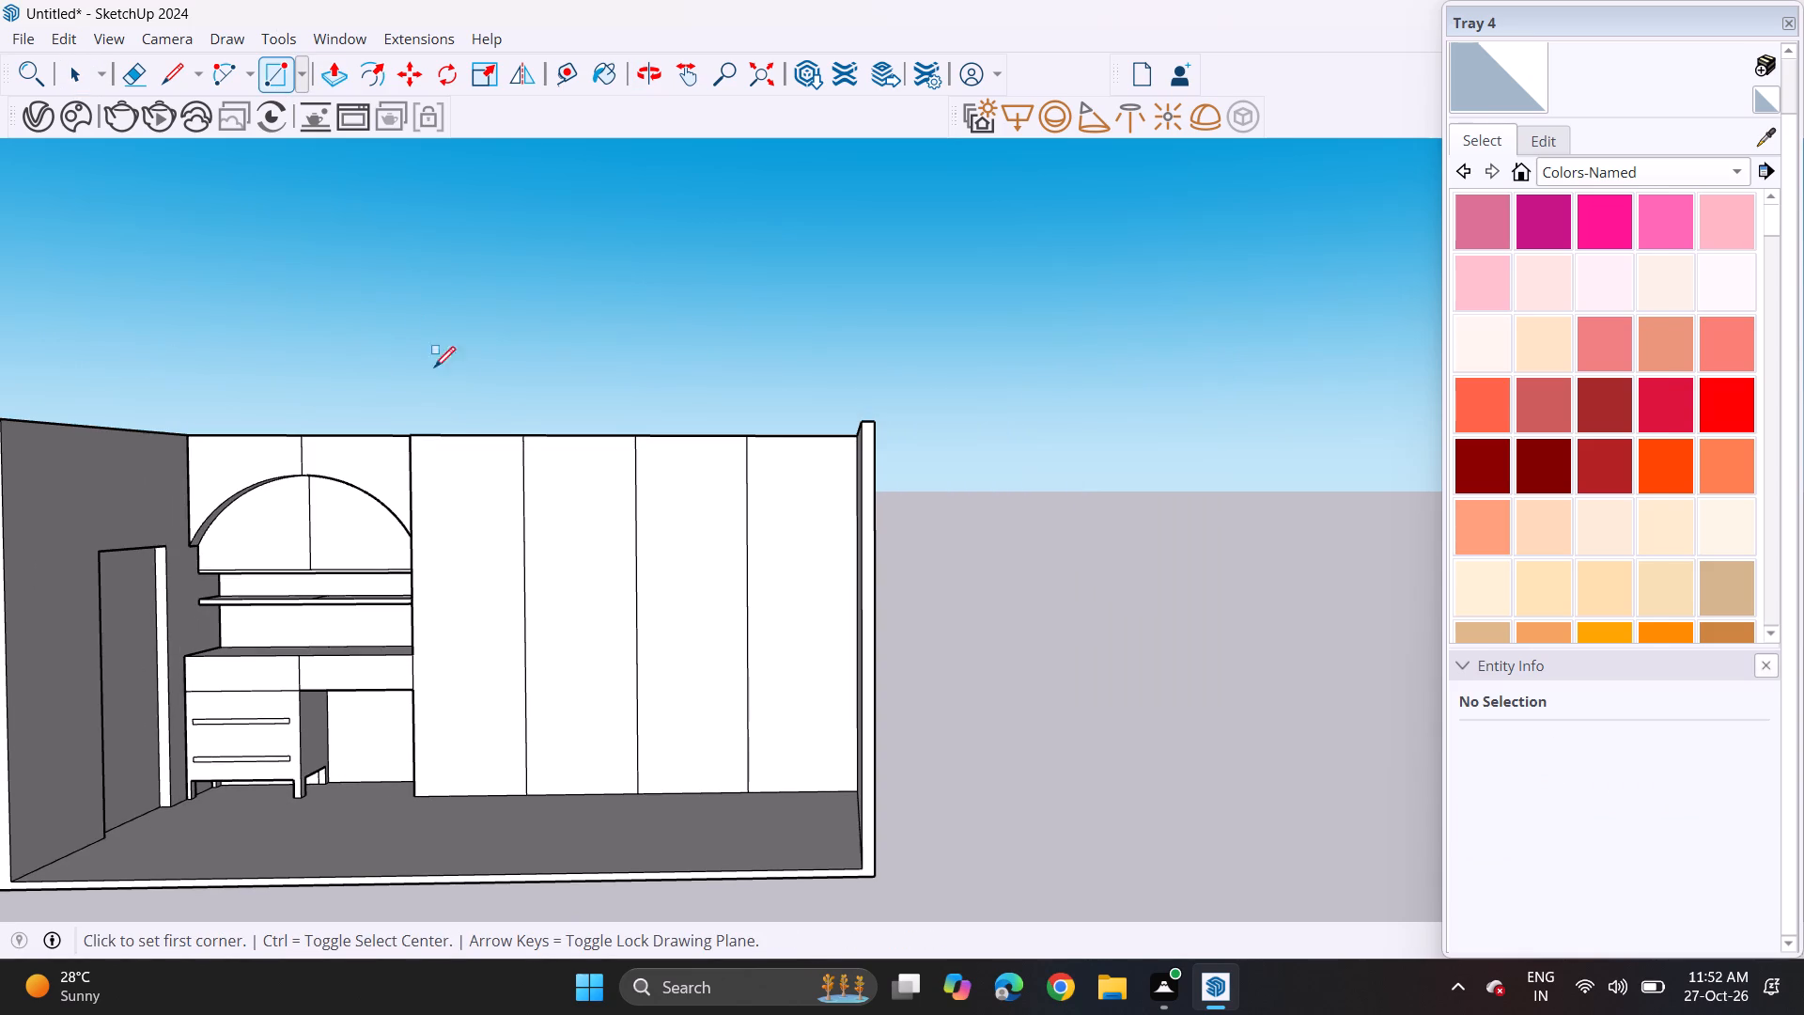
click(467, 435)
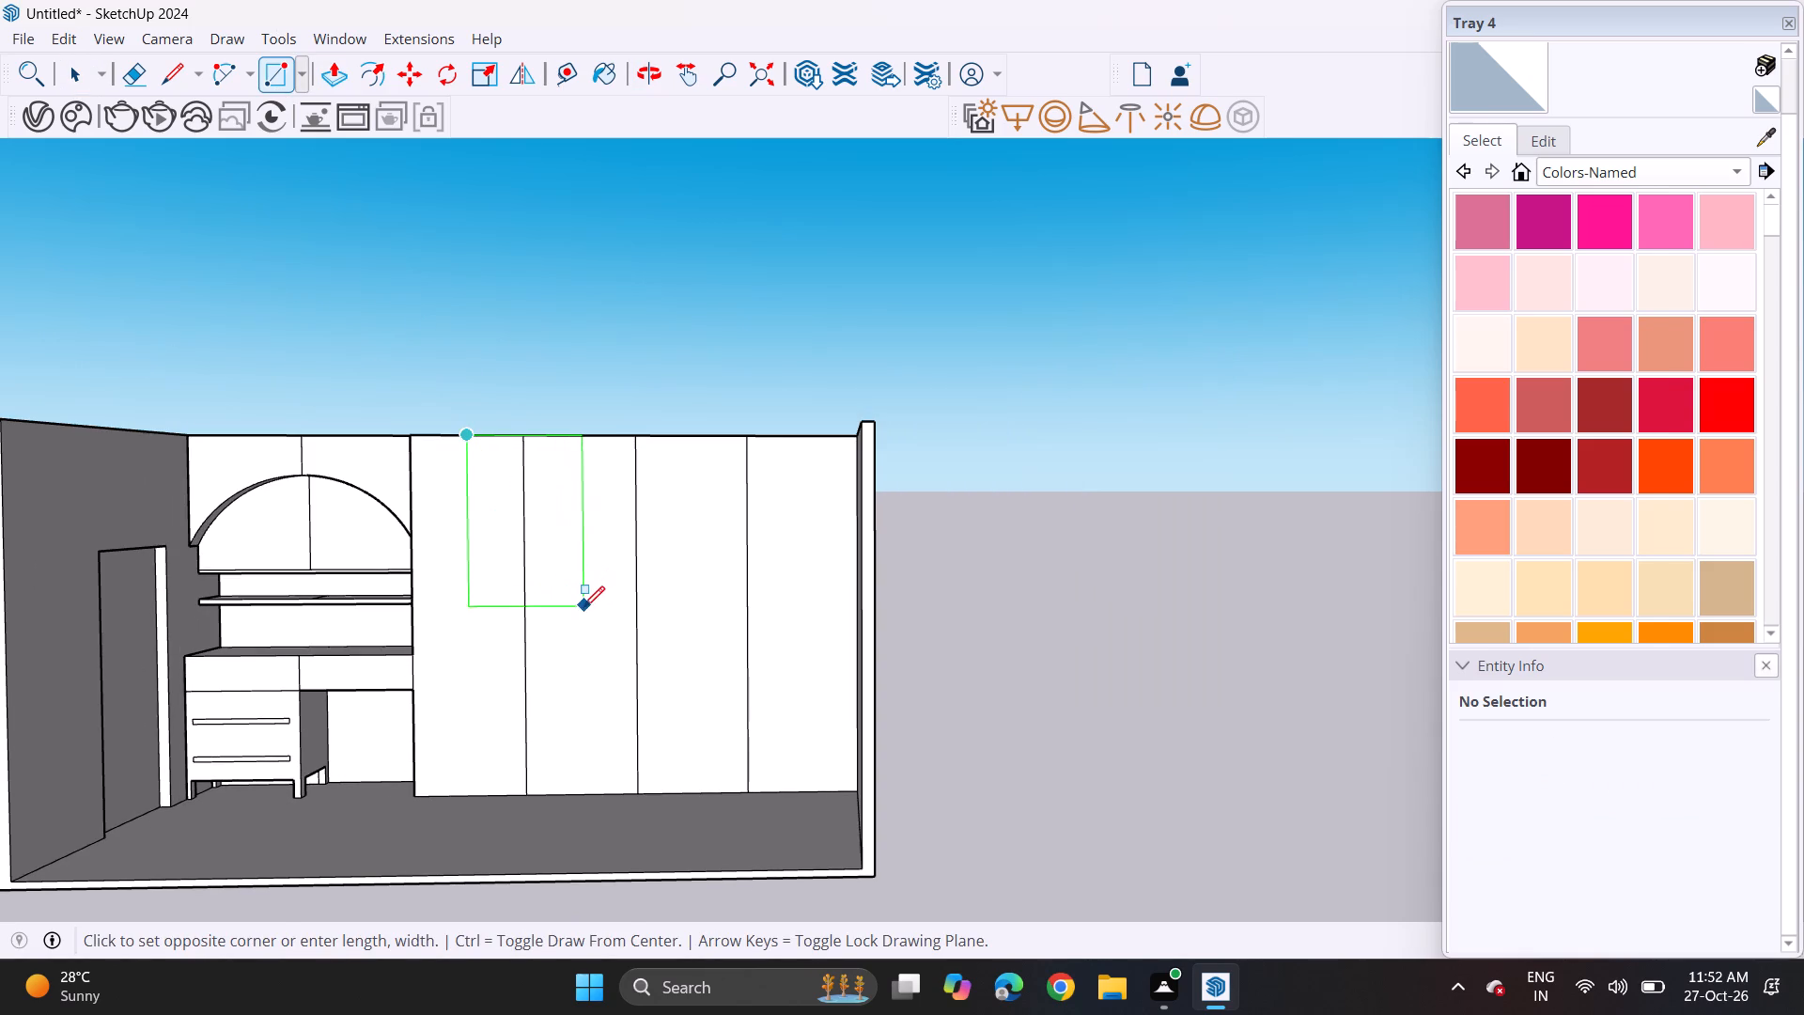
click(585, 660)
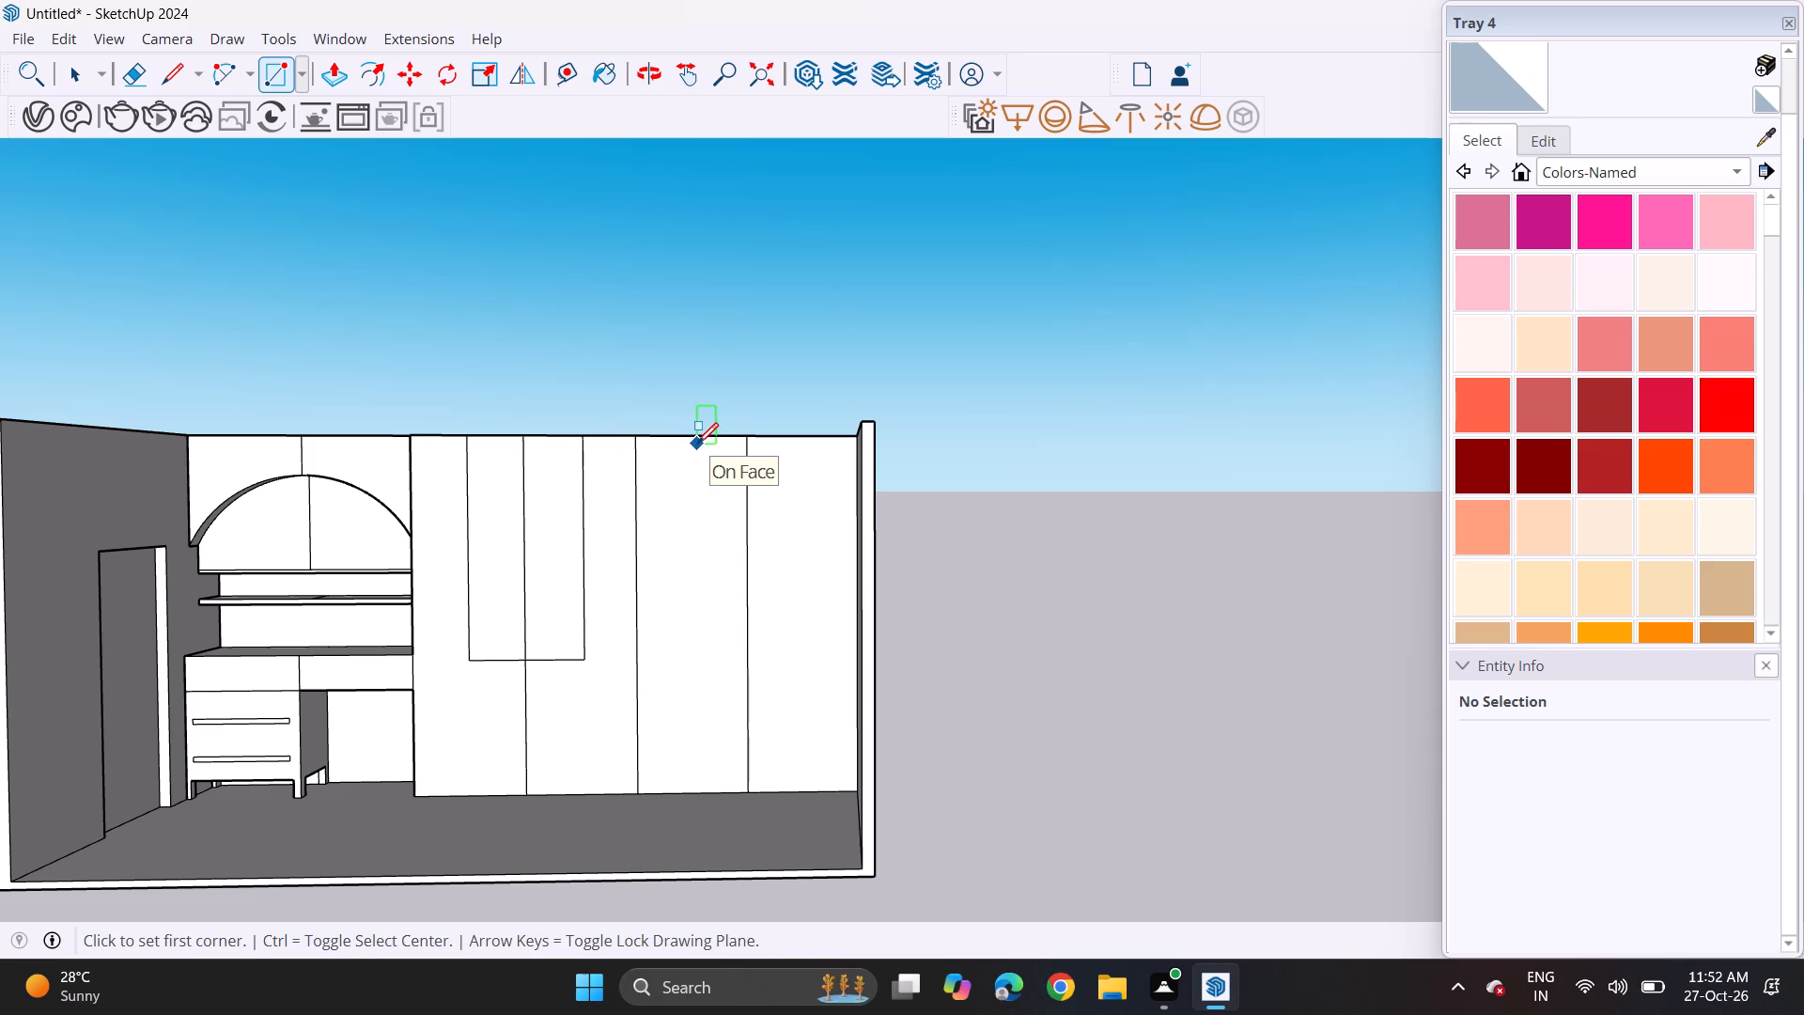
Draw a matching tall rectangle from the top edge of the wall panels, spanning adjacent halves of the last two panels.
click(691, 438)
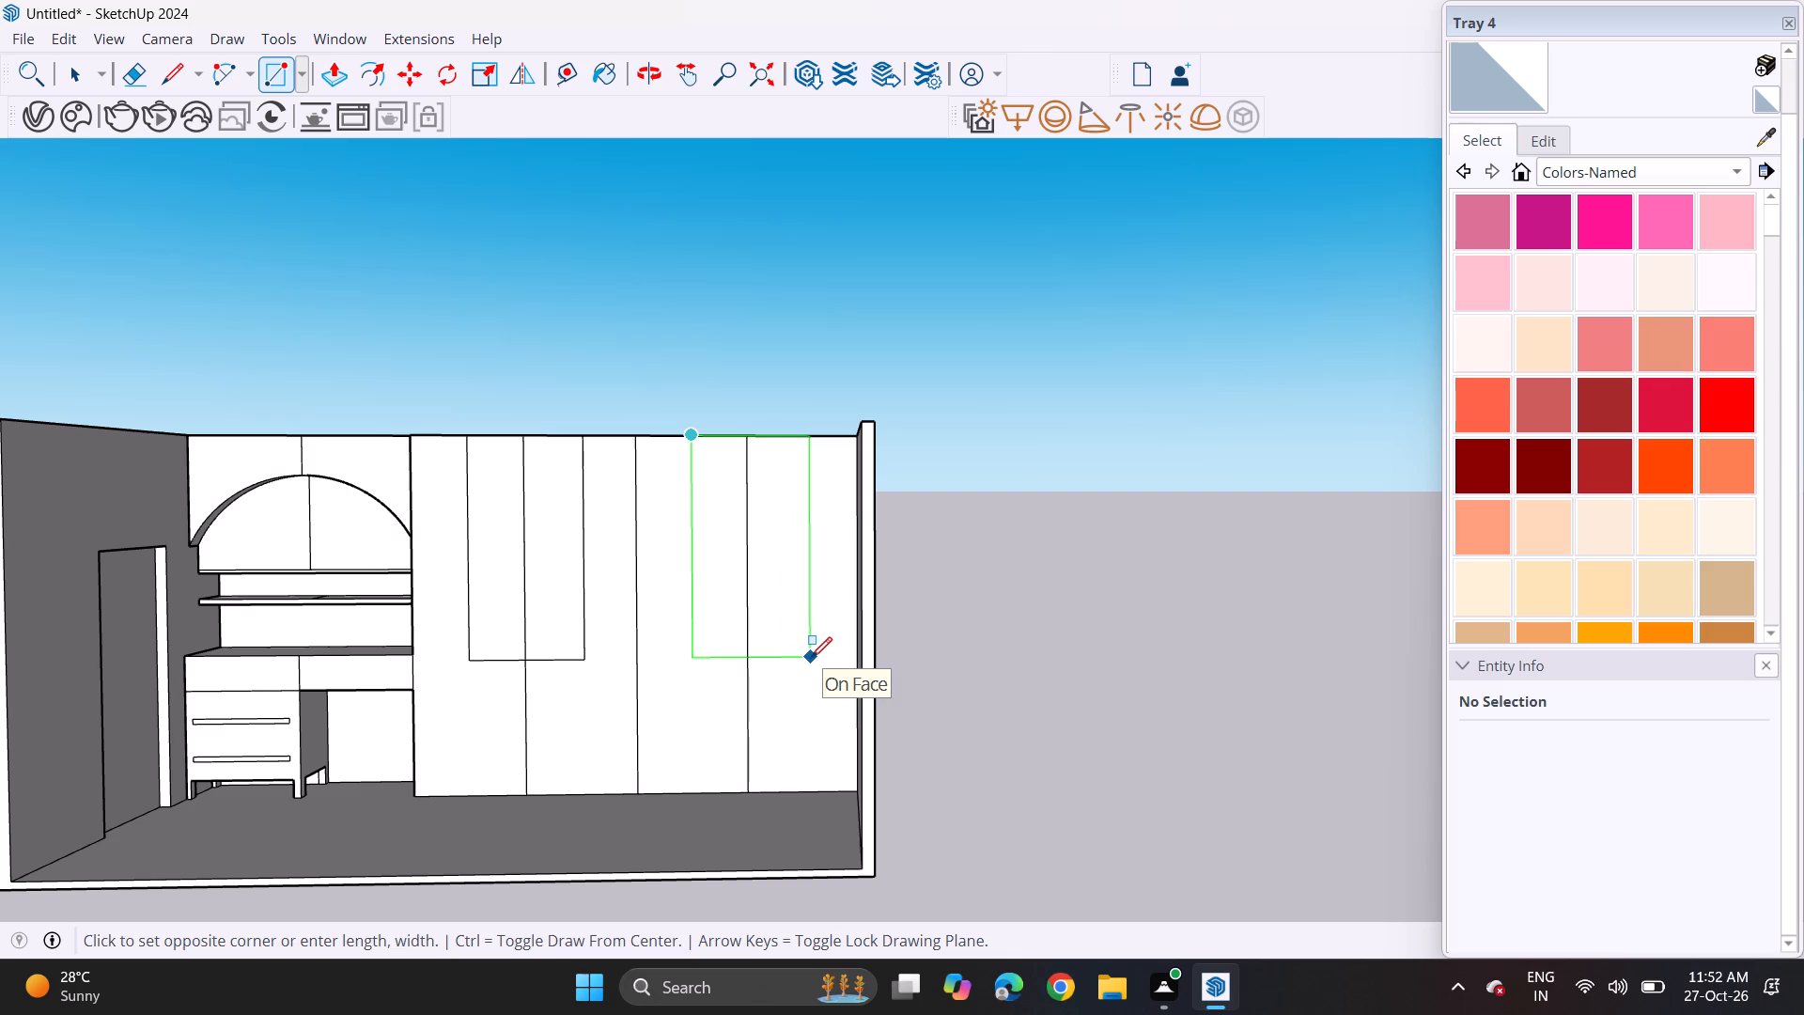
click(811, 658)
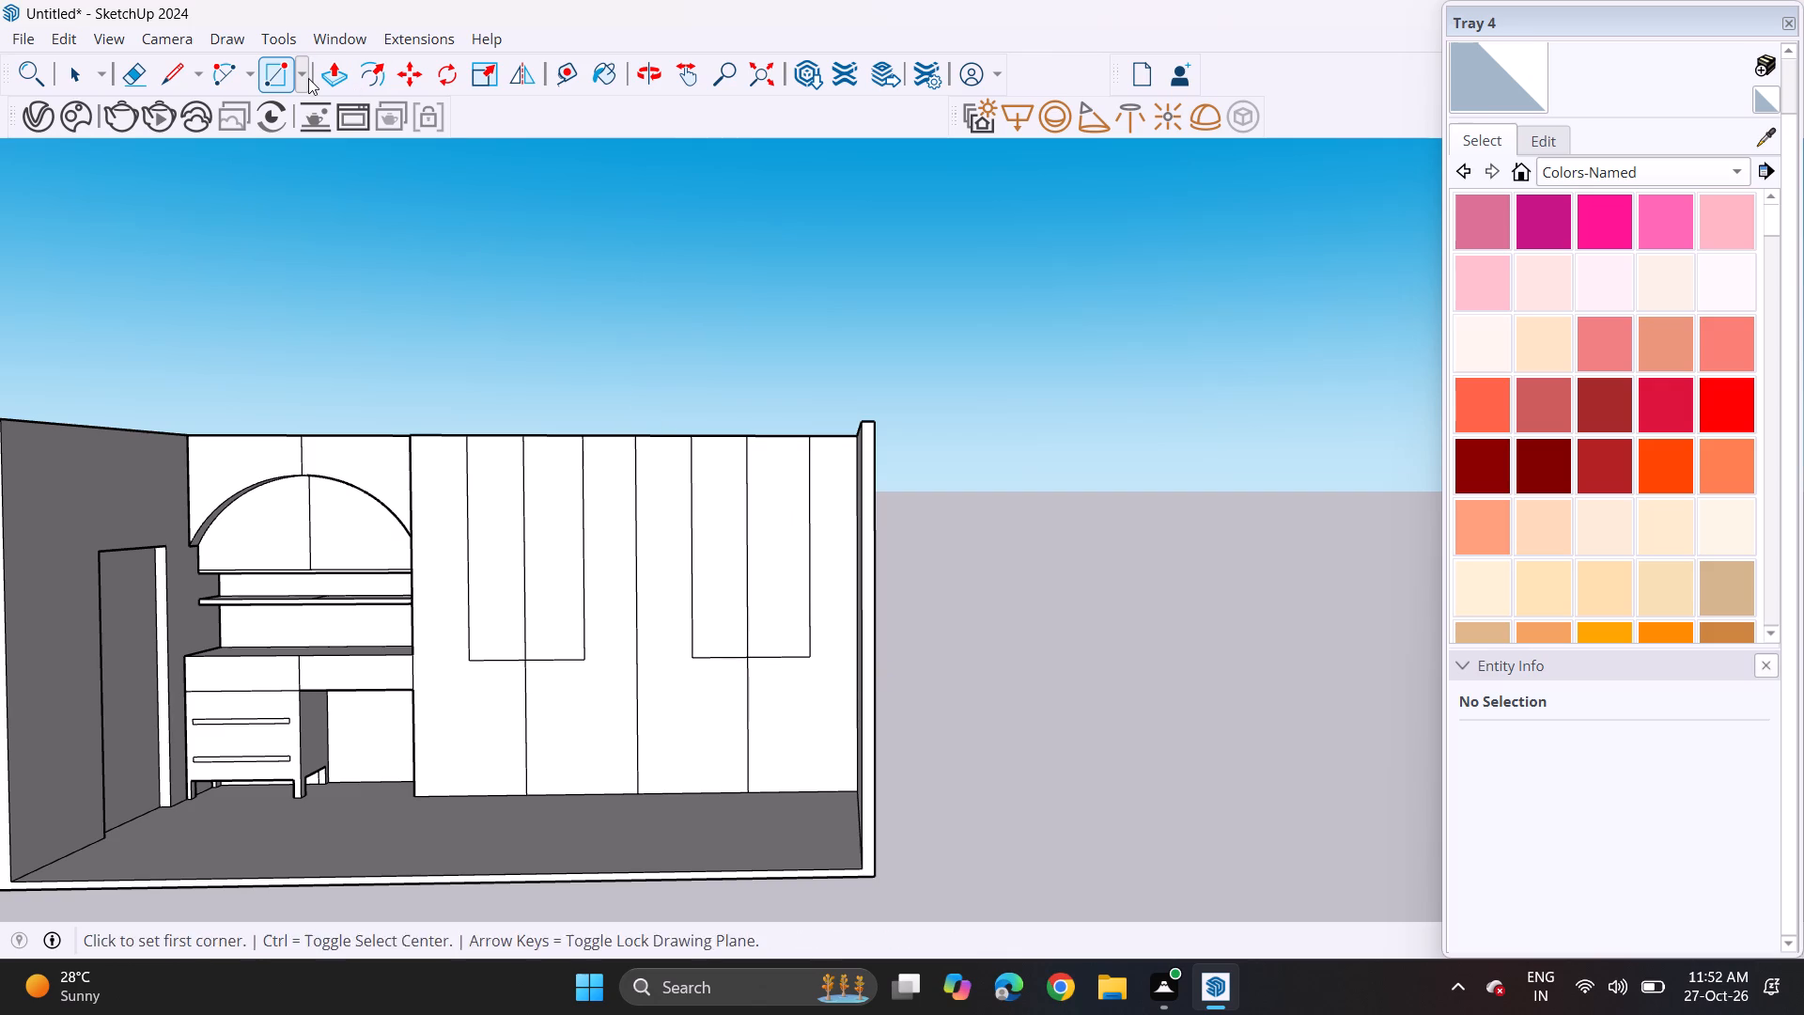
Add a downward half-circle arc to the bottom edge of each tall rectangle on the wall panels.
click(300, 66)
click(230, 79)
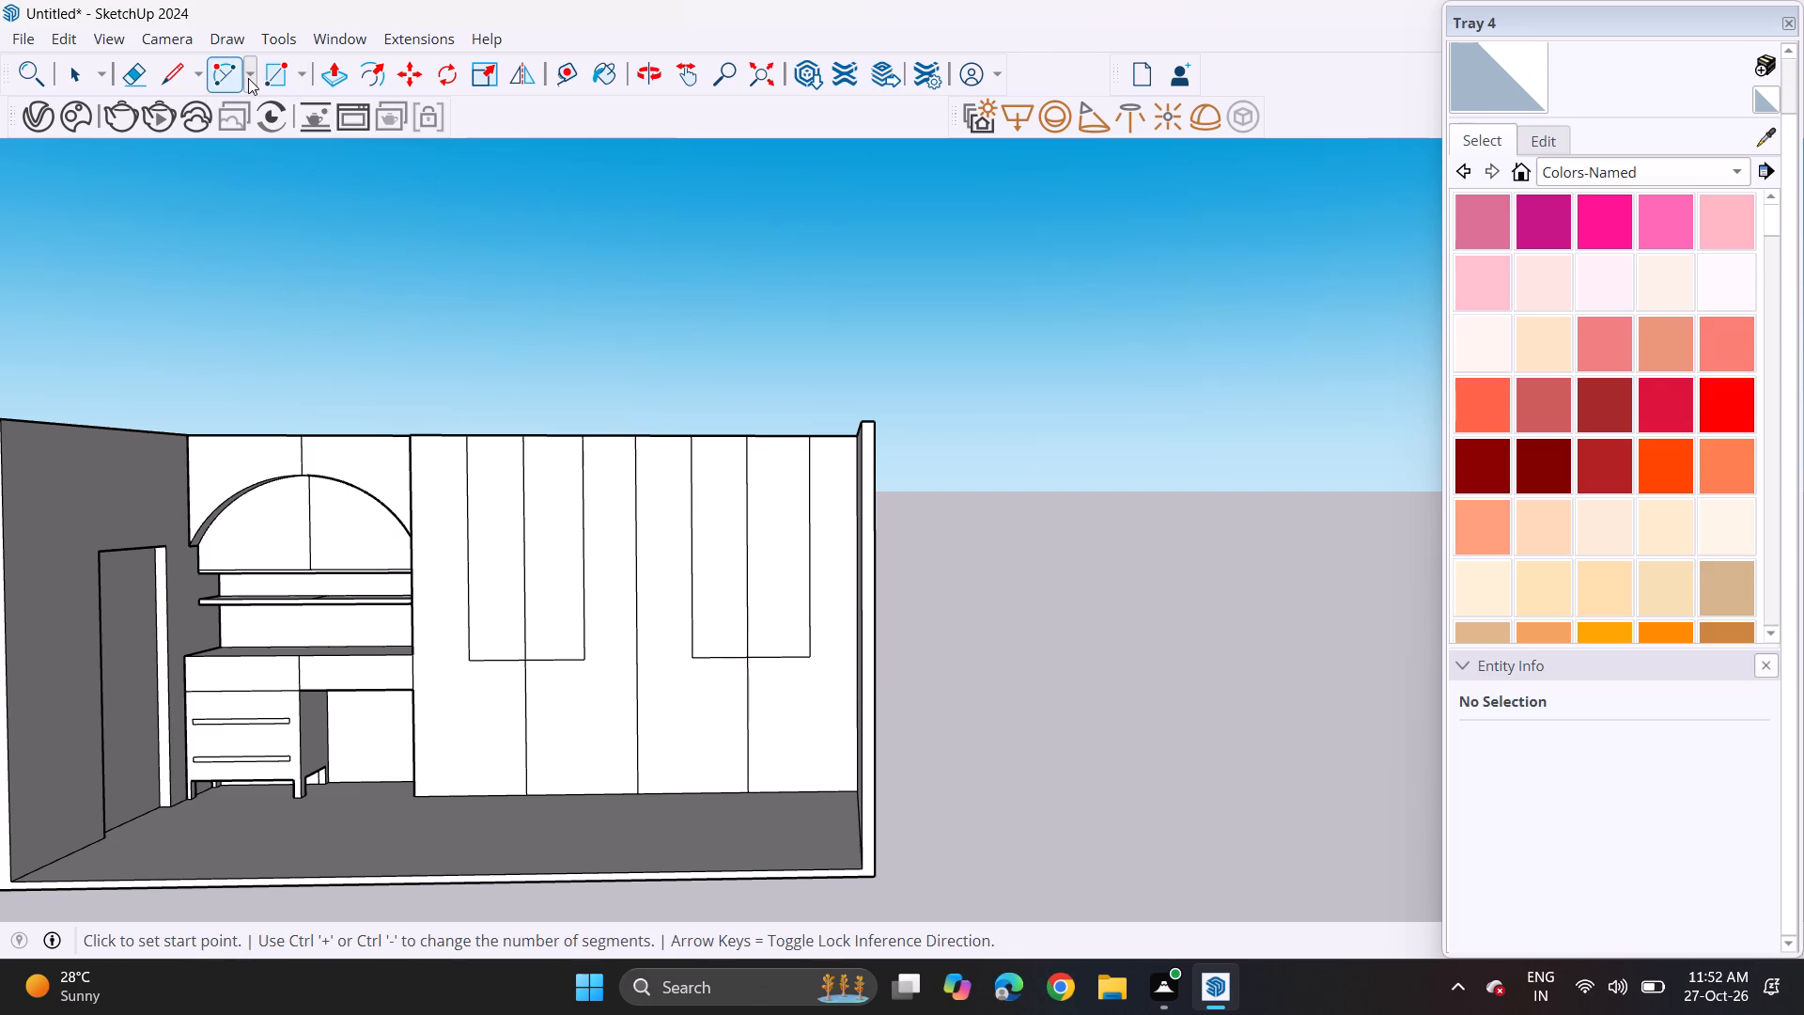
click(248, 78)
click(249, 146)
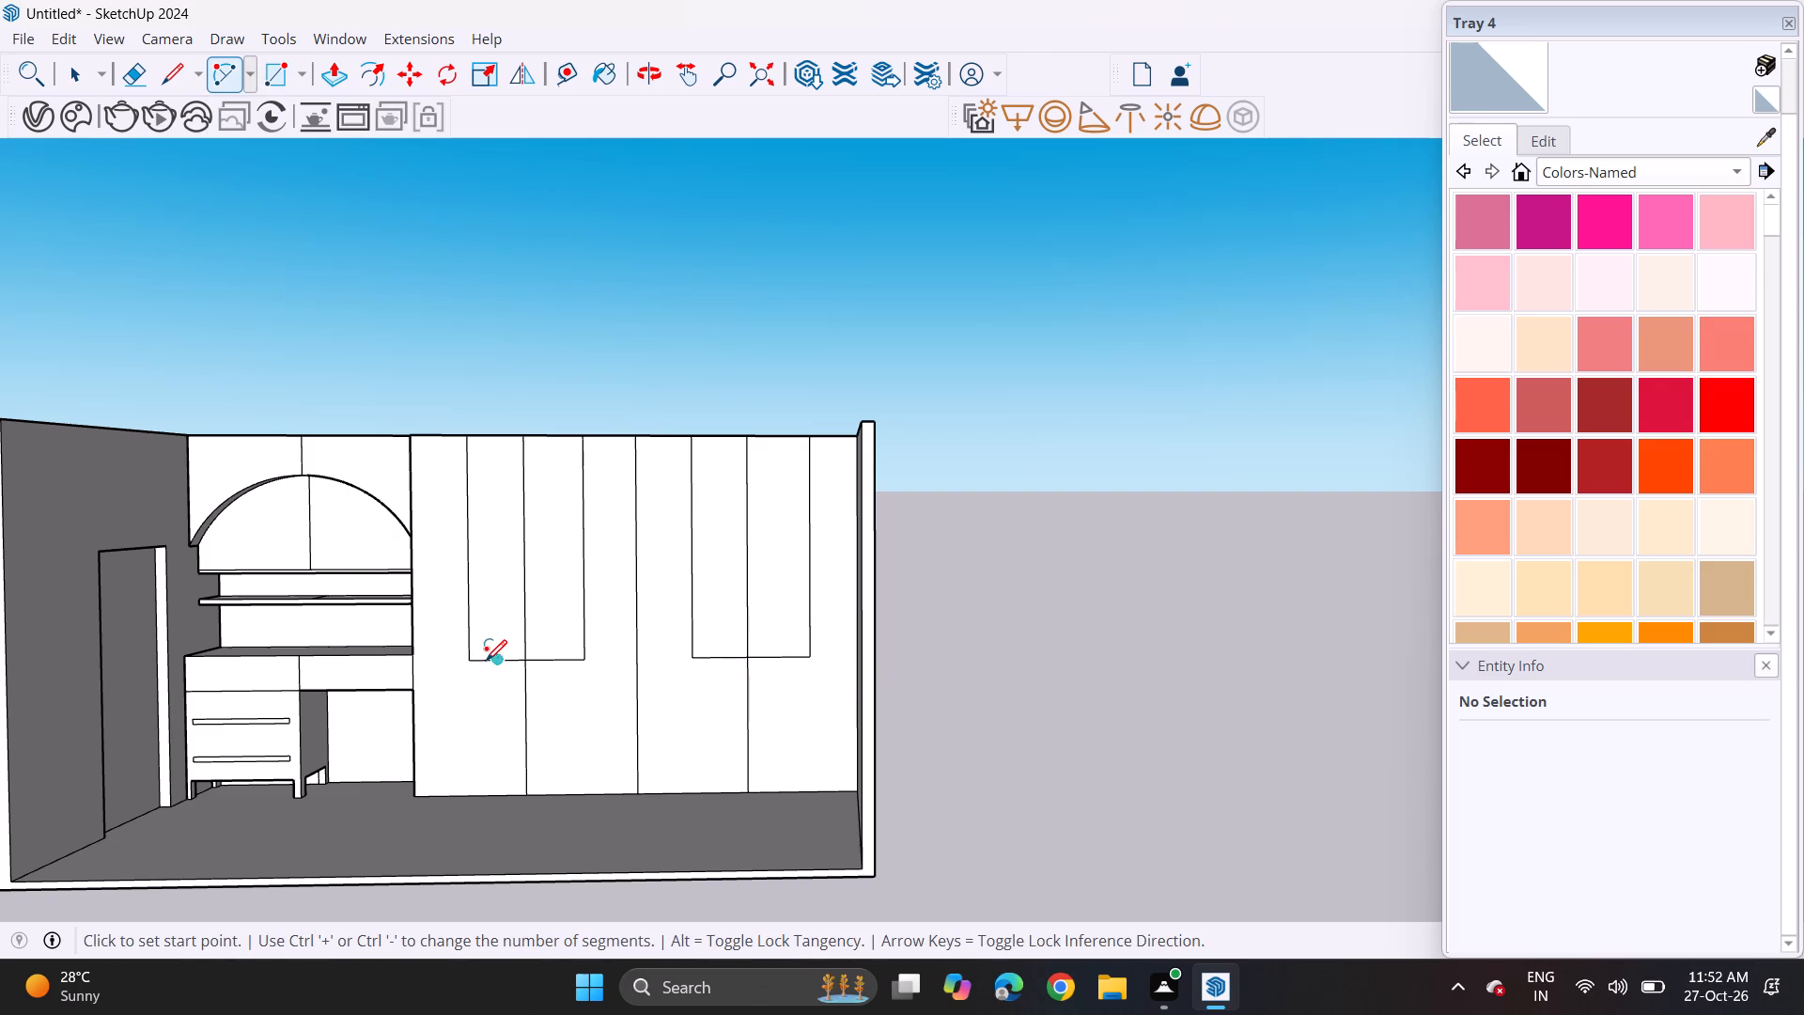
click(471, 655)
click(583, 663)
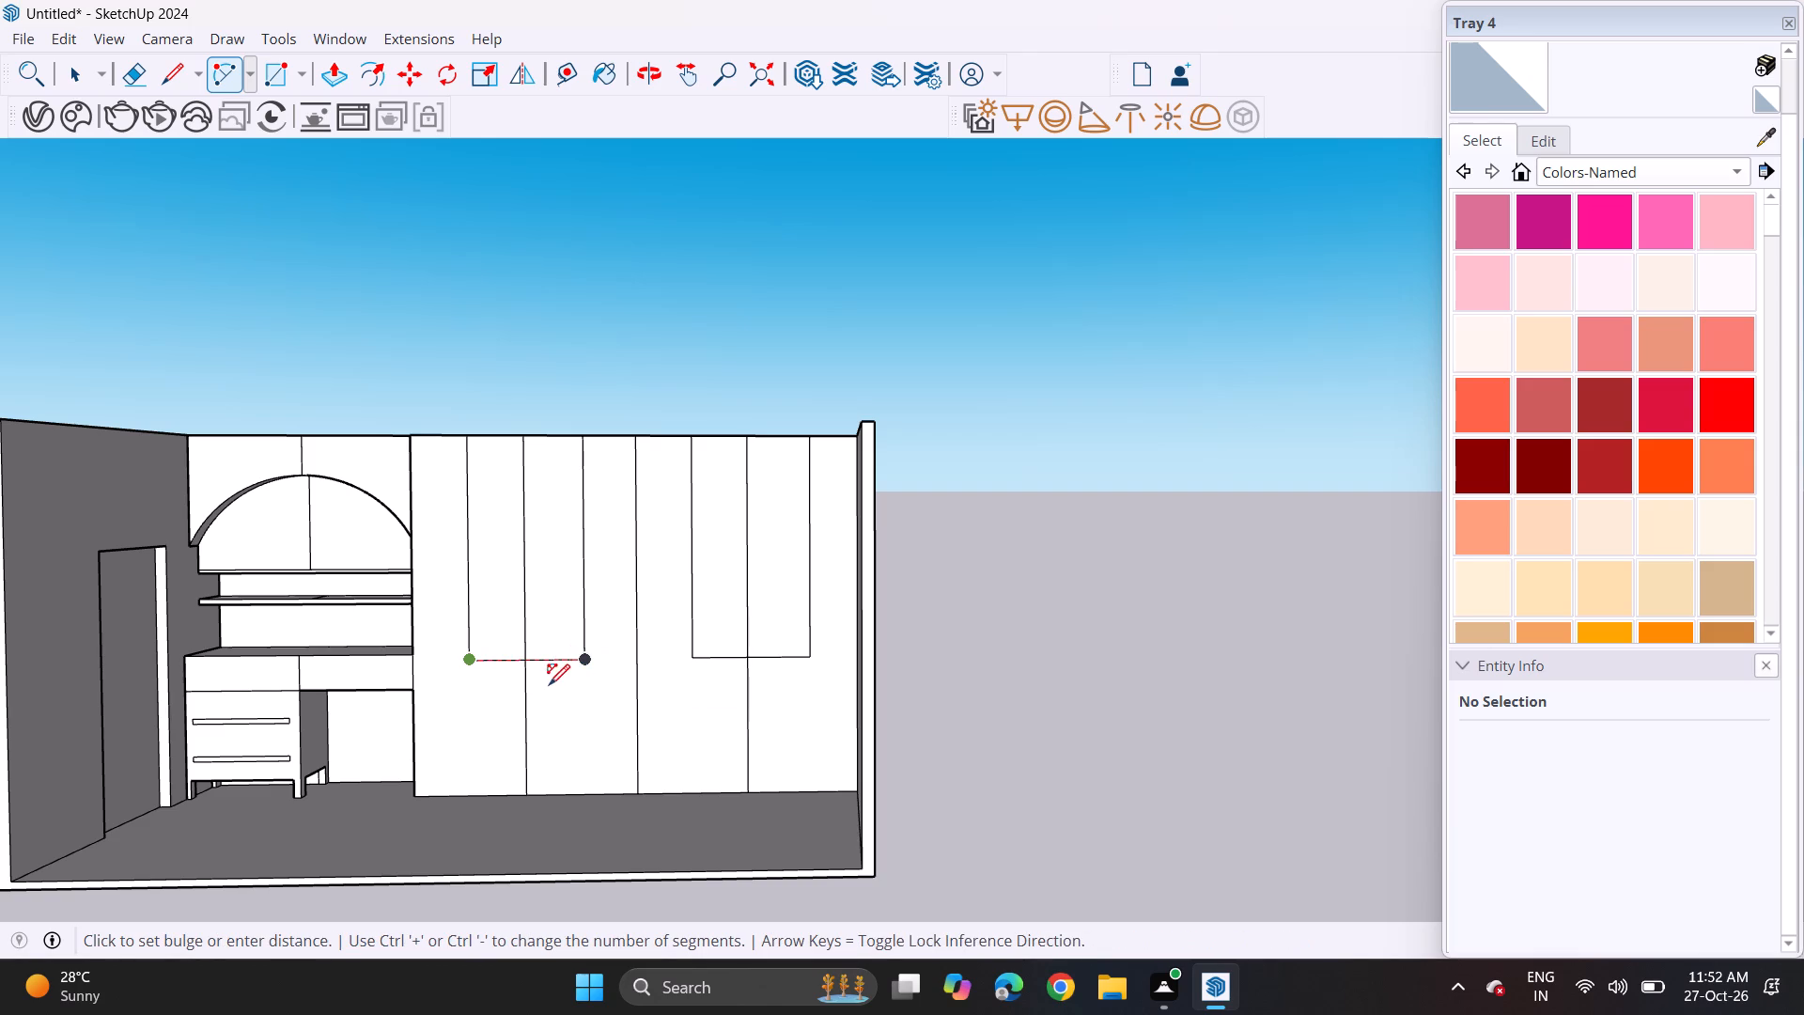
click(535, 715)
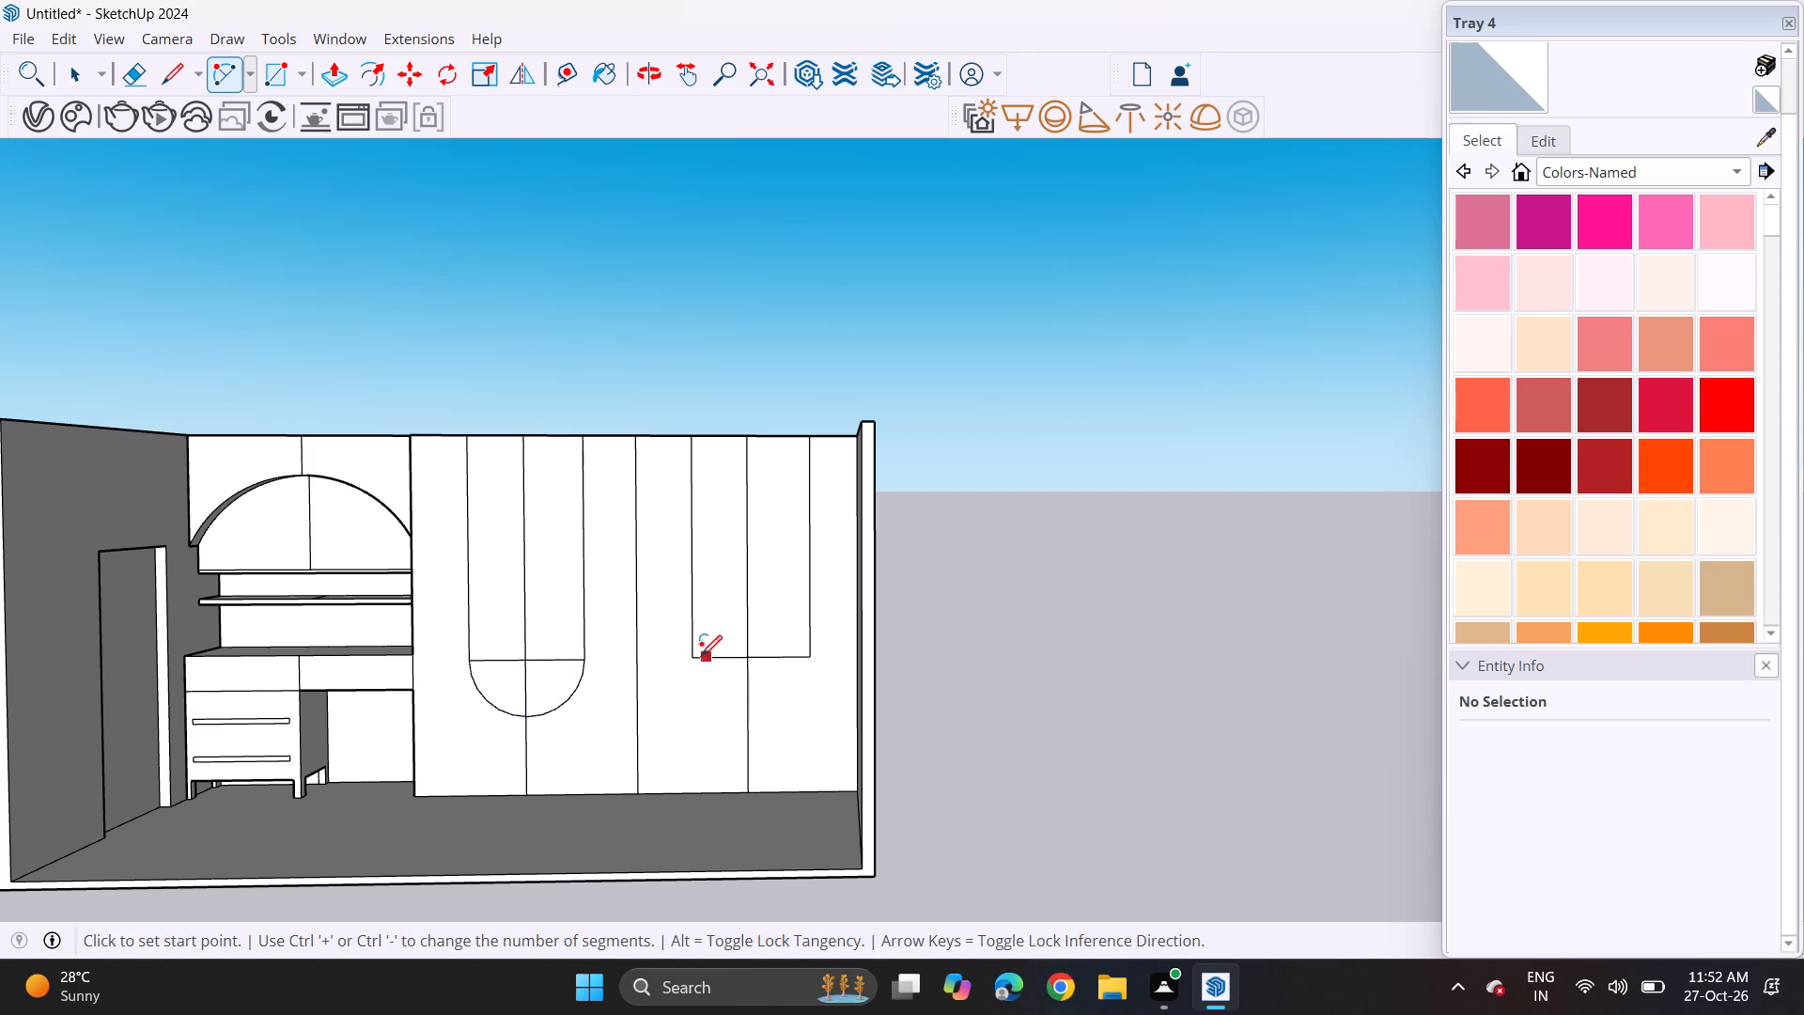
click(701, 656)
click(812, 663)
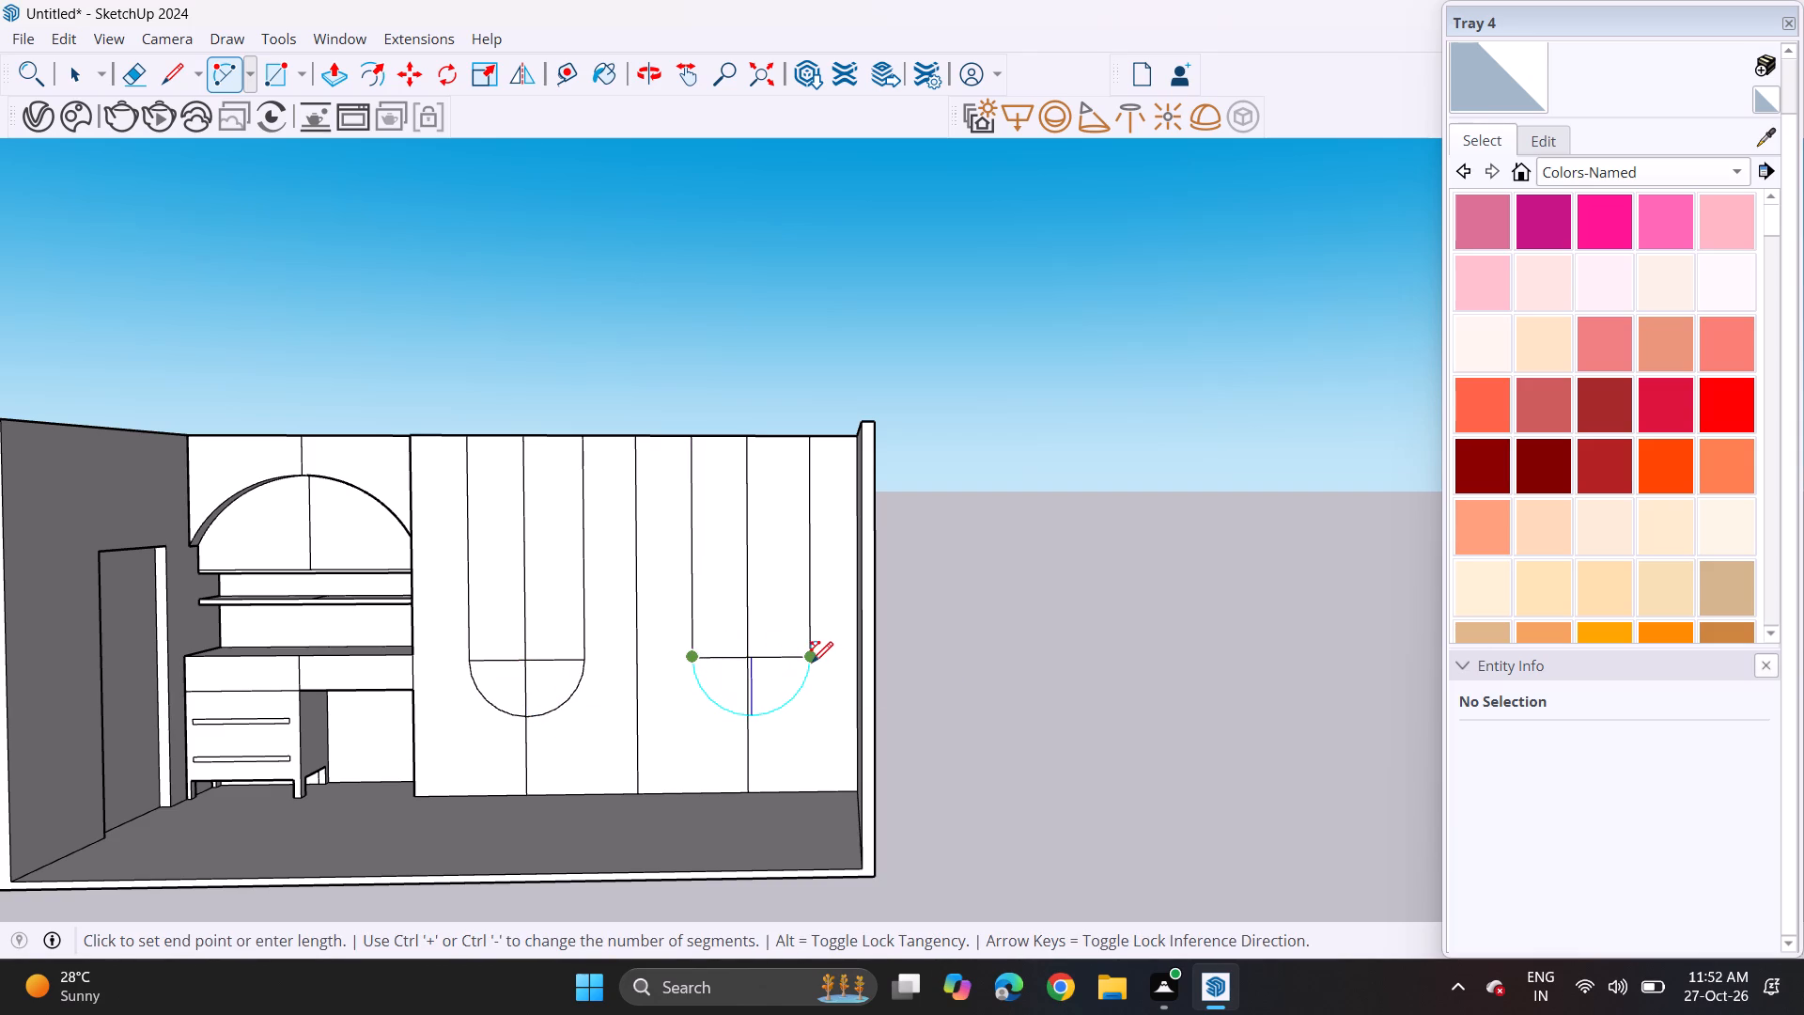
click(757, 718)
Erase the horizontal lines between the rectangles and their half circles, leaving two continuous U-shaped outlines.
click(124, 86)
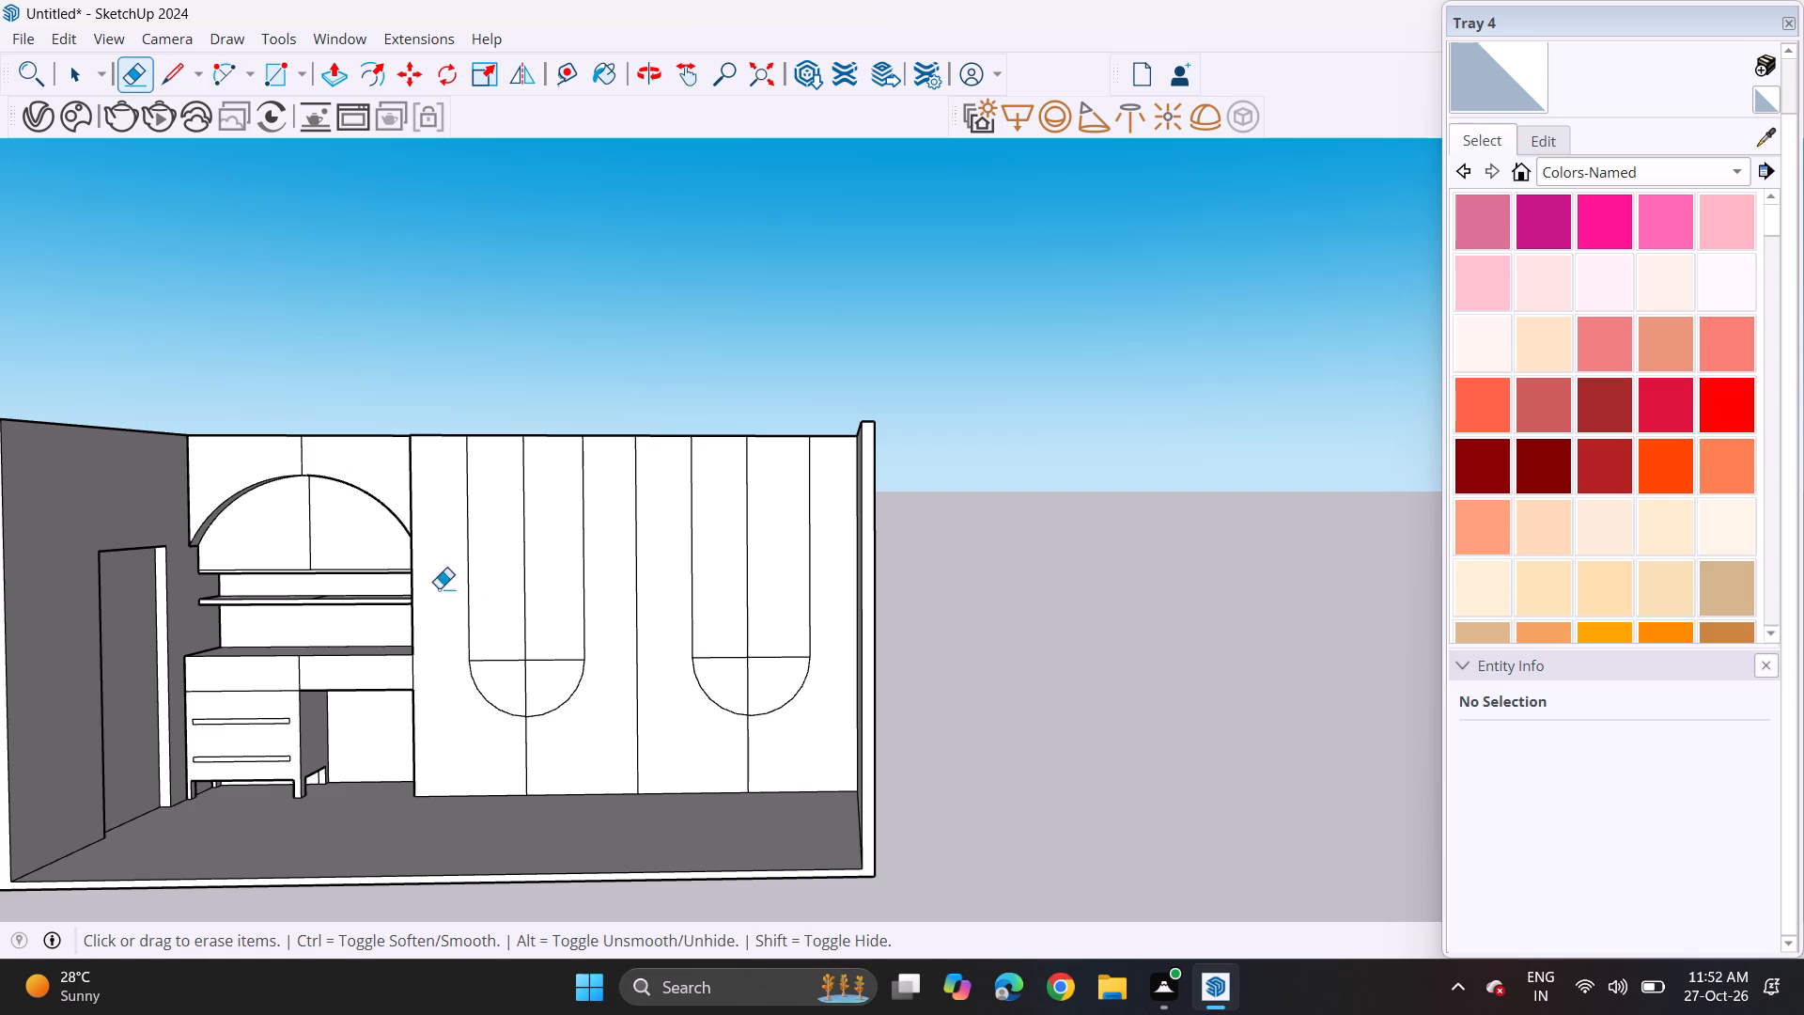
drag(551, 672, 551, 655)
click(519, 669)
drag(519, 658, 518, 672)
drag(742, 649, 739, 667)
drag(767, 655, 769, 664)
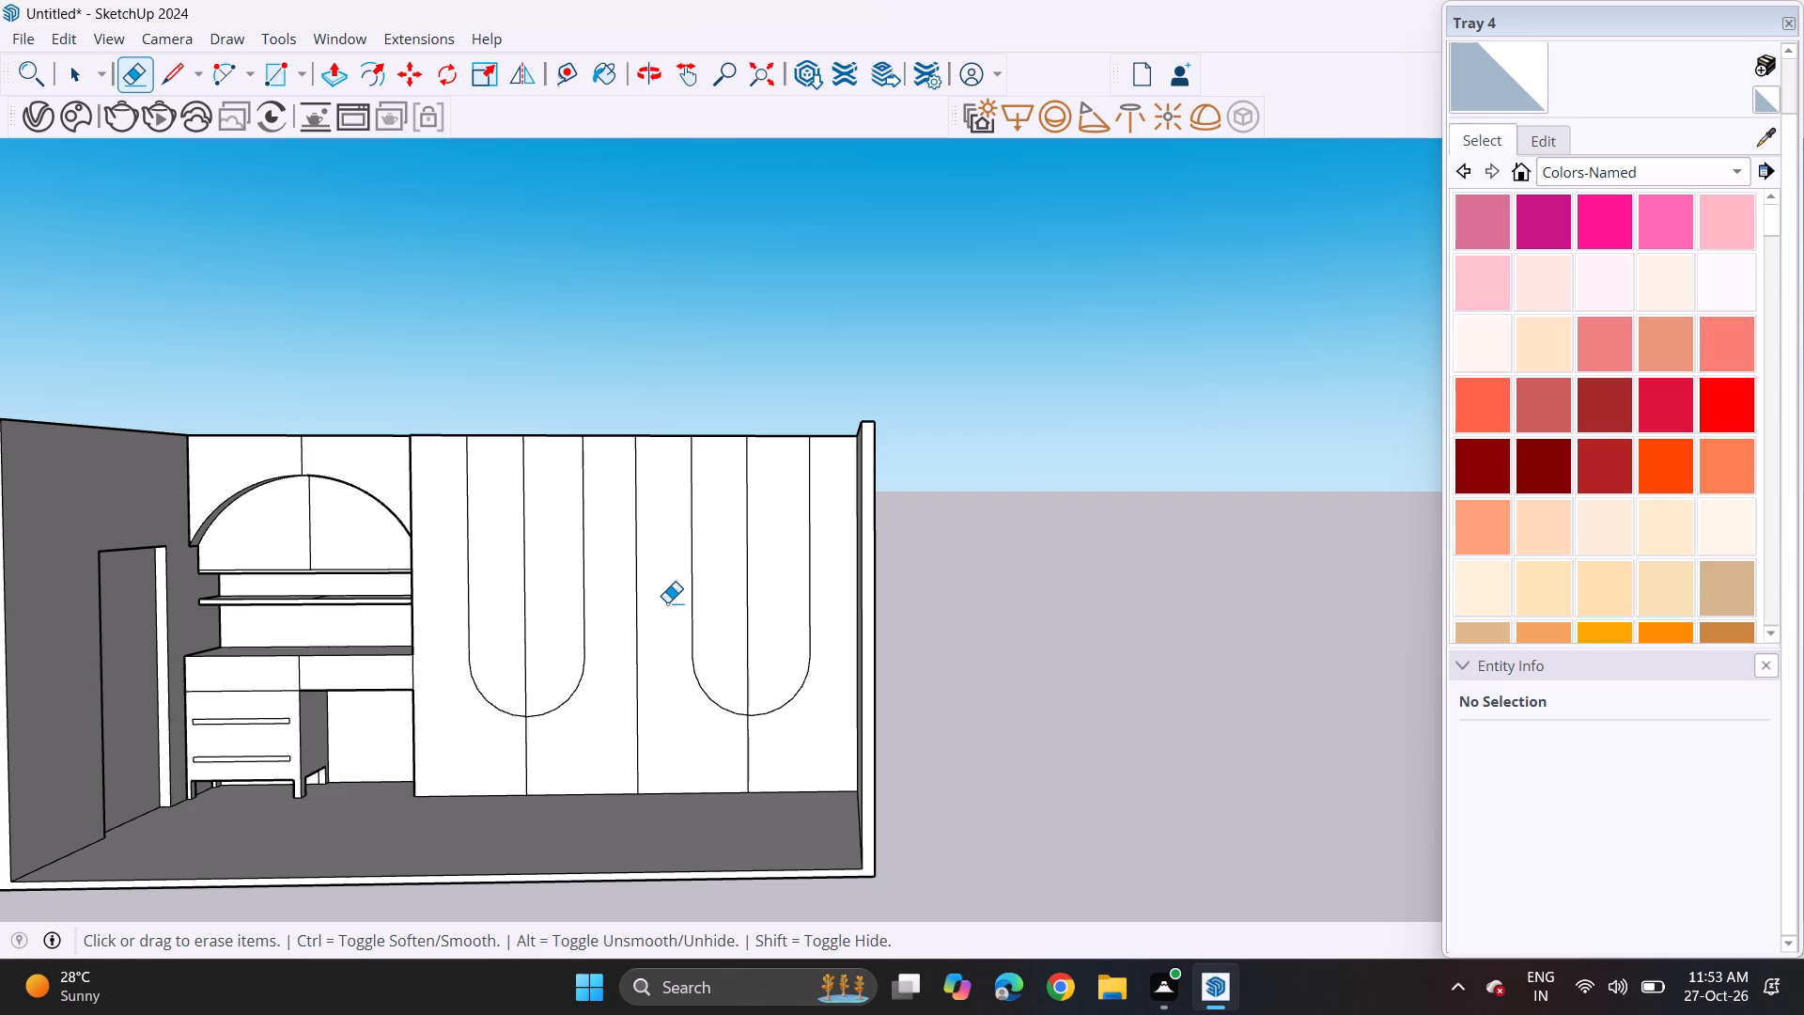
Copy both segments of the panel seam through the U shape nearer the niche sideways by 0.3.
key(space)
click(527, 688)
scroll(529, 750, up, 4)
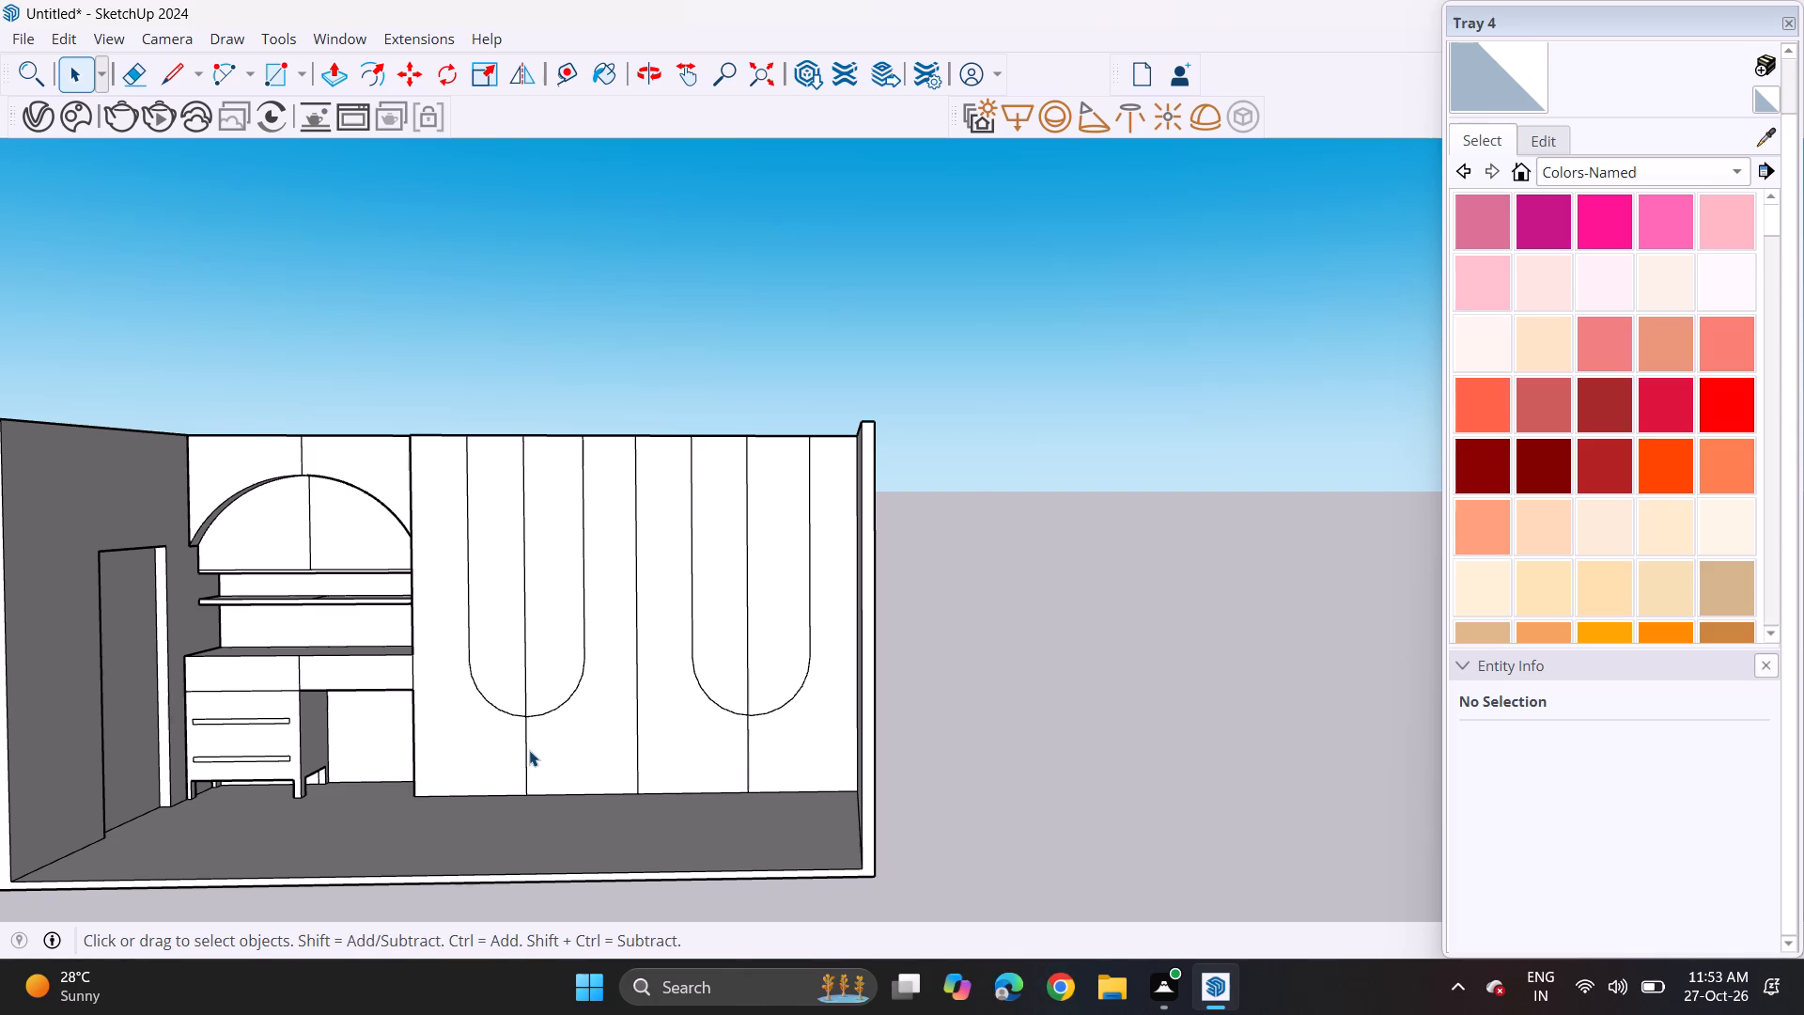
scroll(529, 750, up, 6)
click(525, 752)
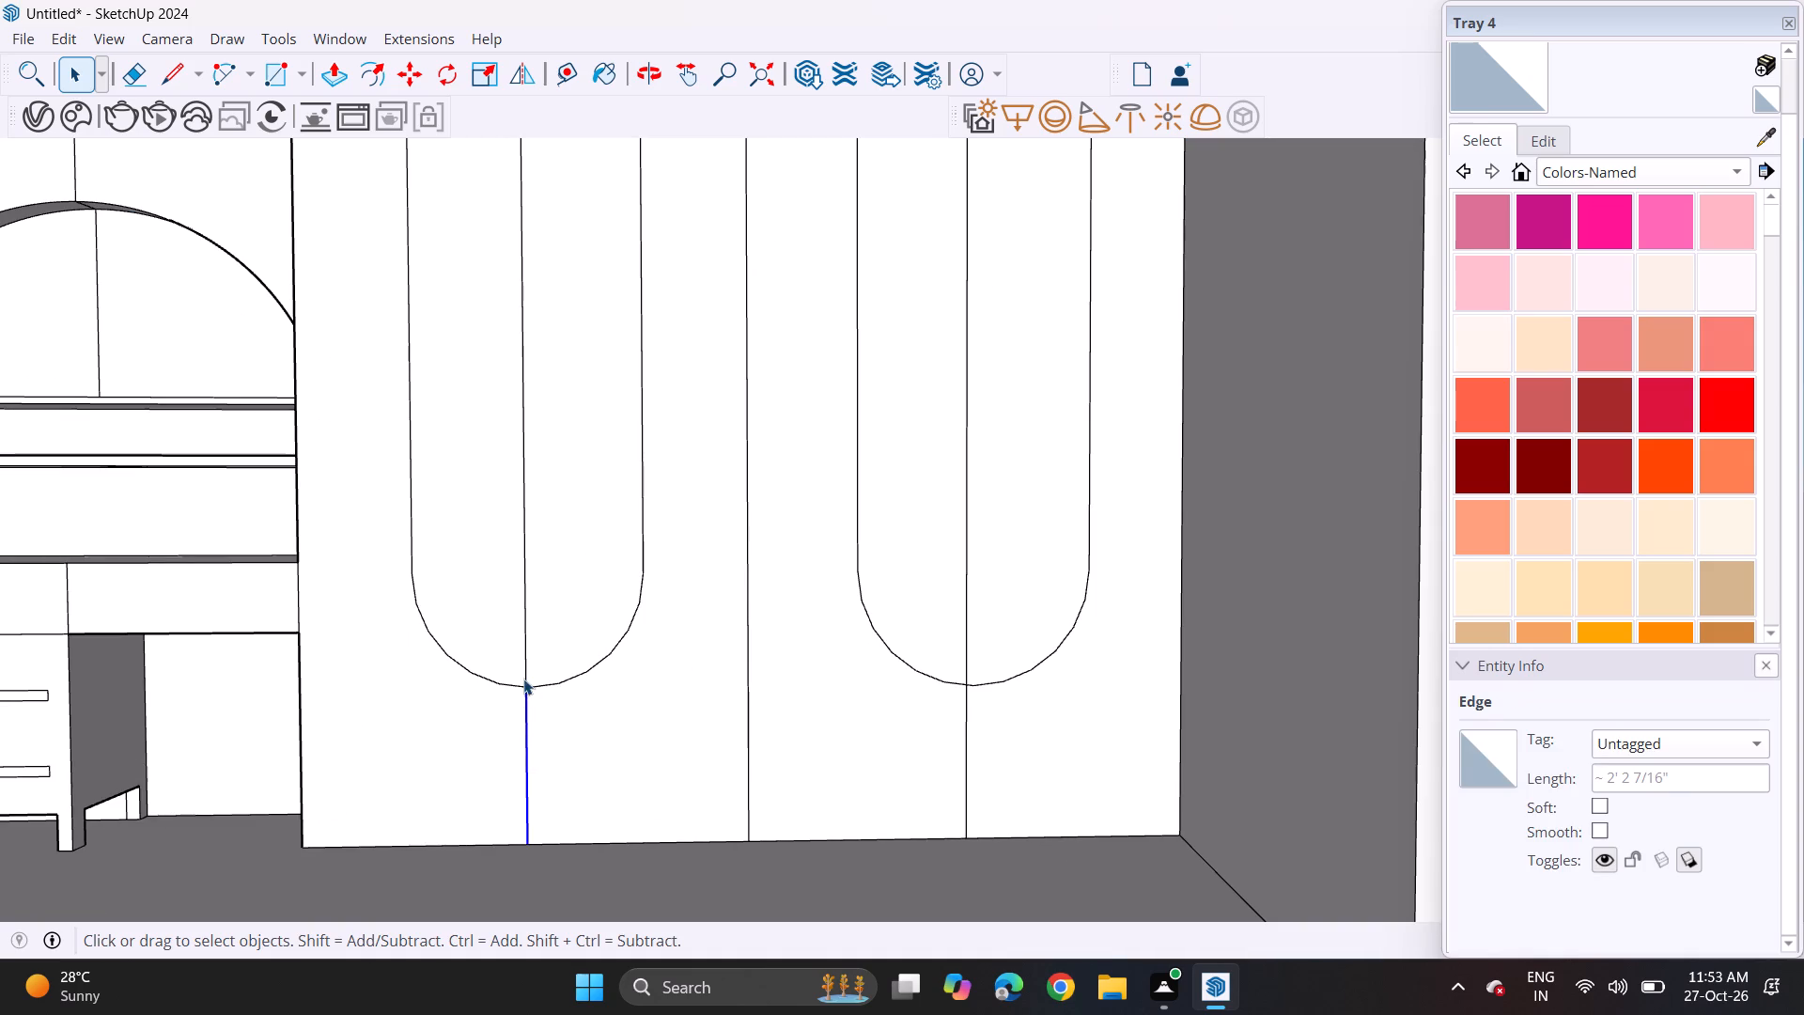
ctrl+click(525, 651)
scroll(542, 875, down, 1)
scroll(542, 875, up, 3)
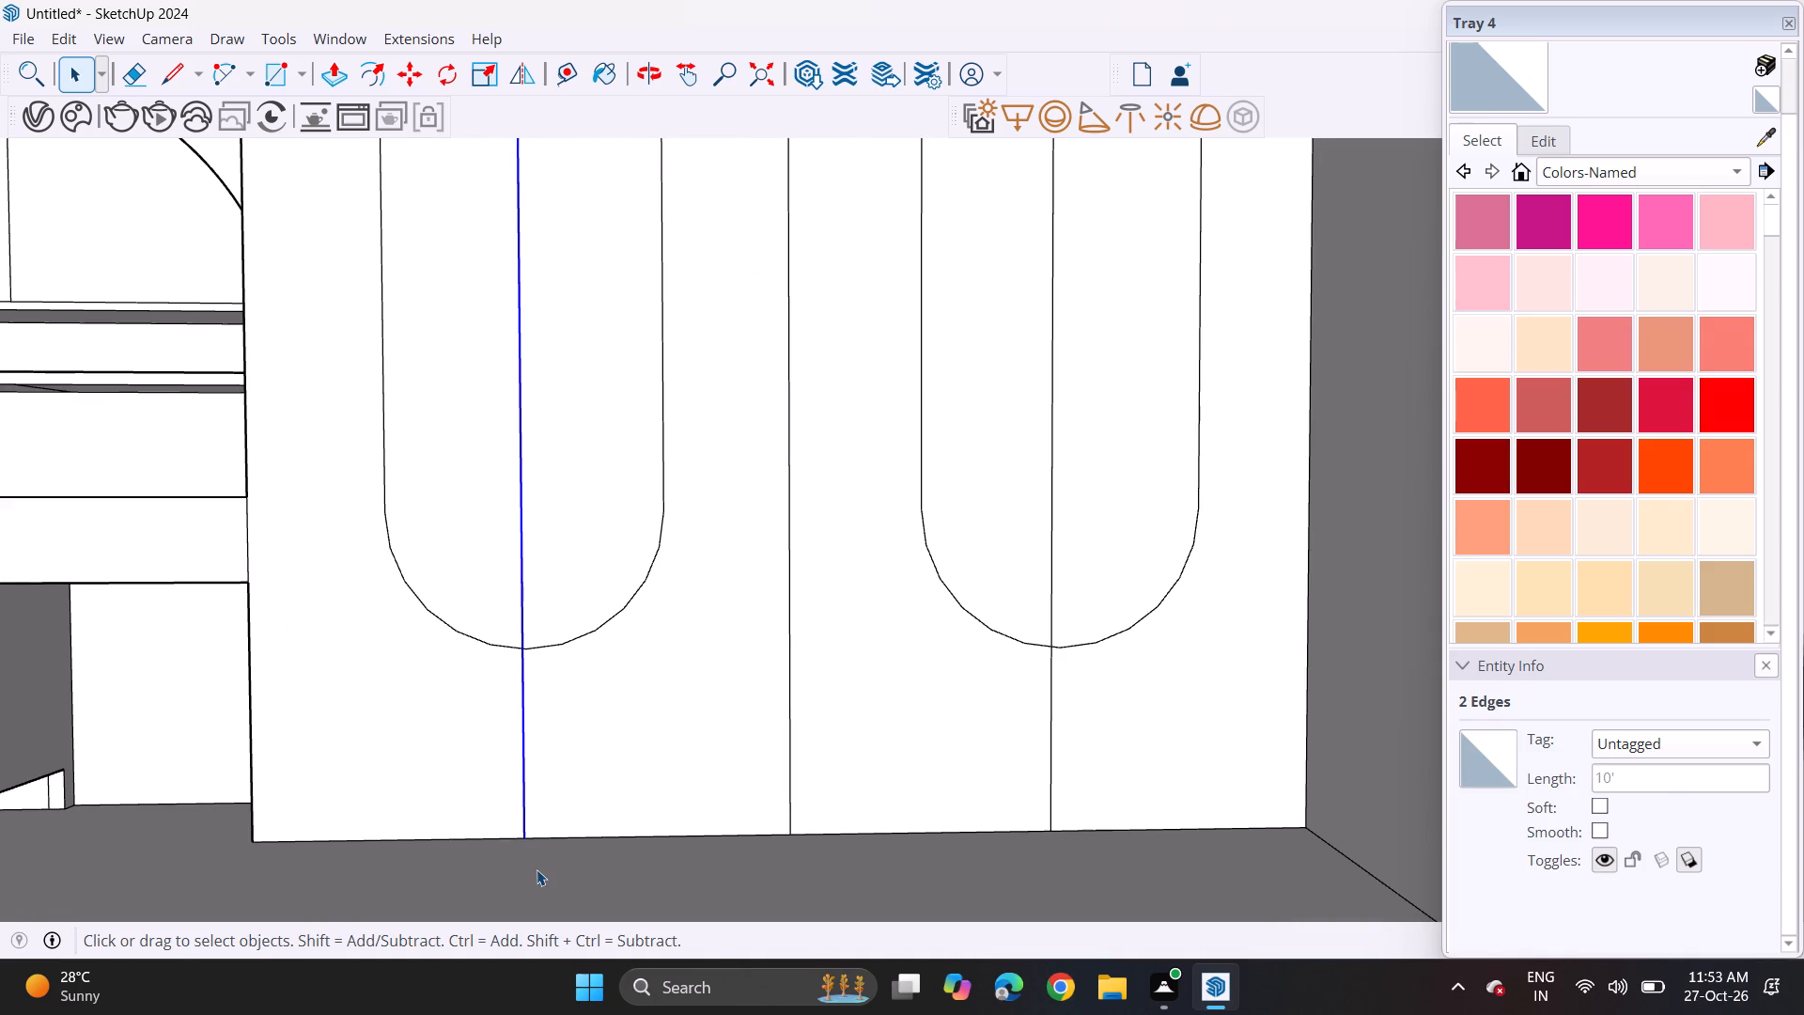
key(m)
click(529, 840)
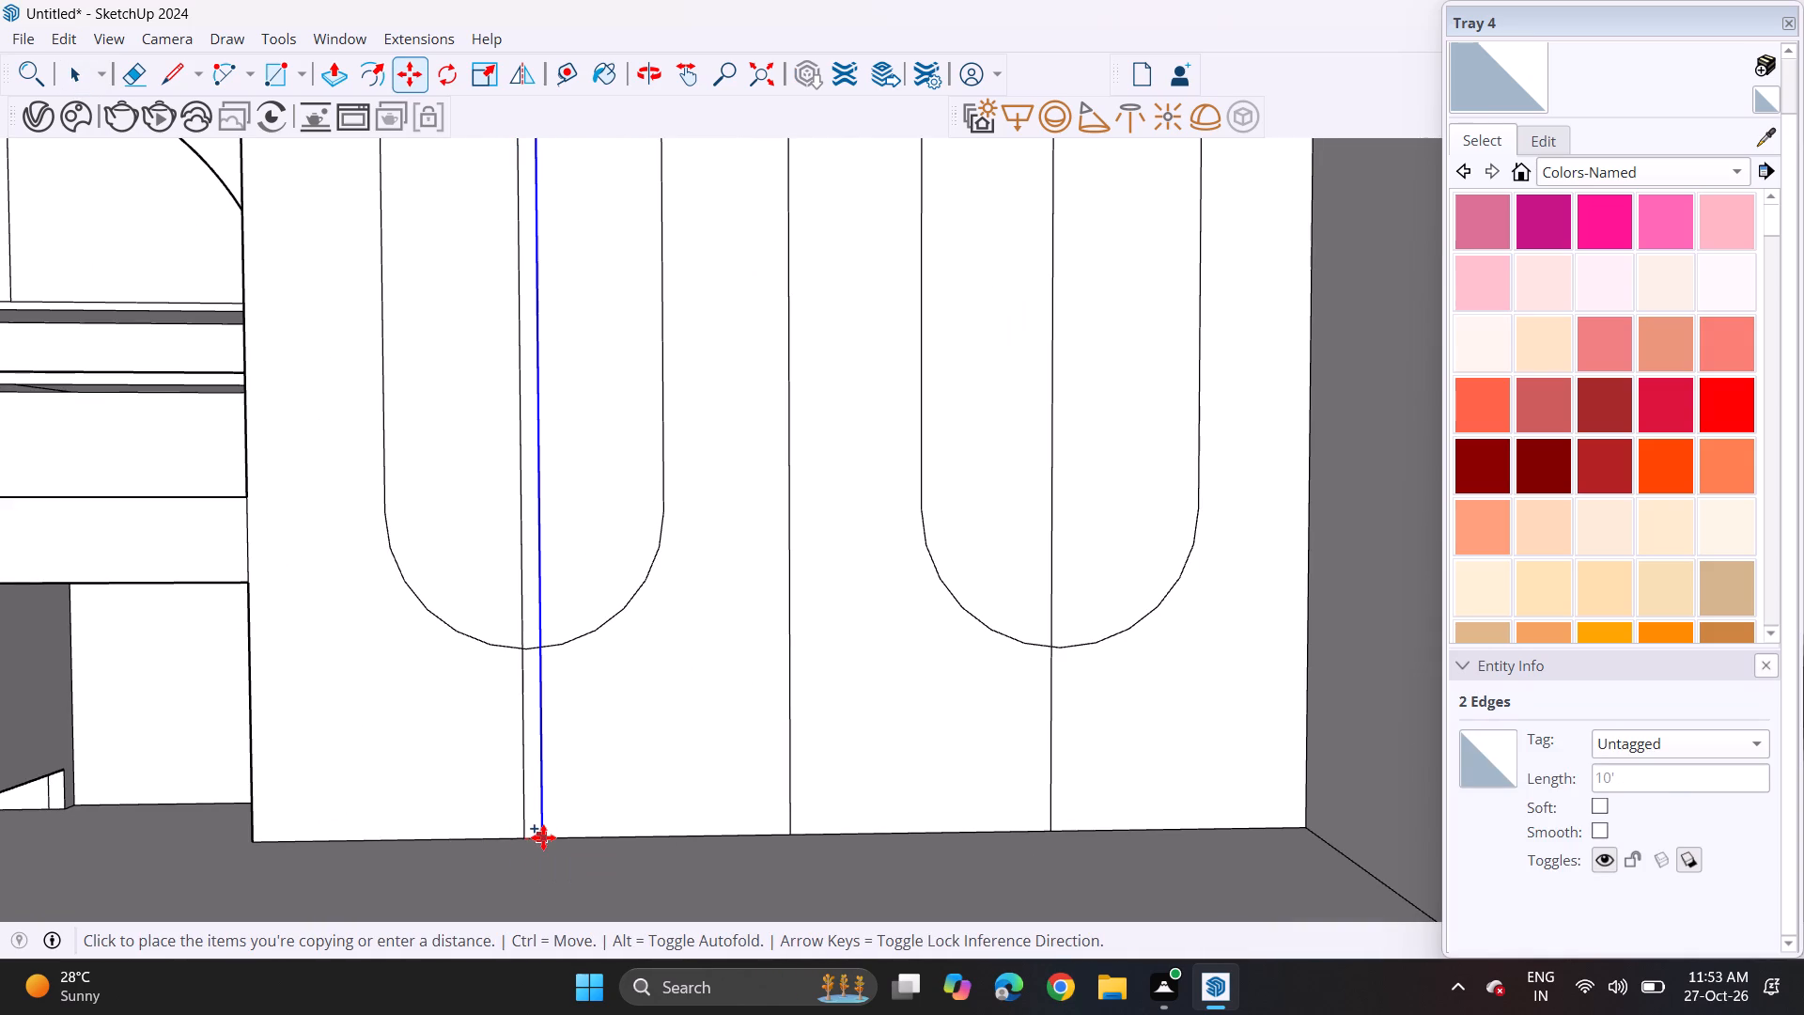
text(0.3)
key(Return)
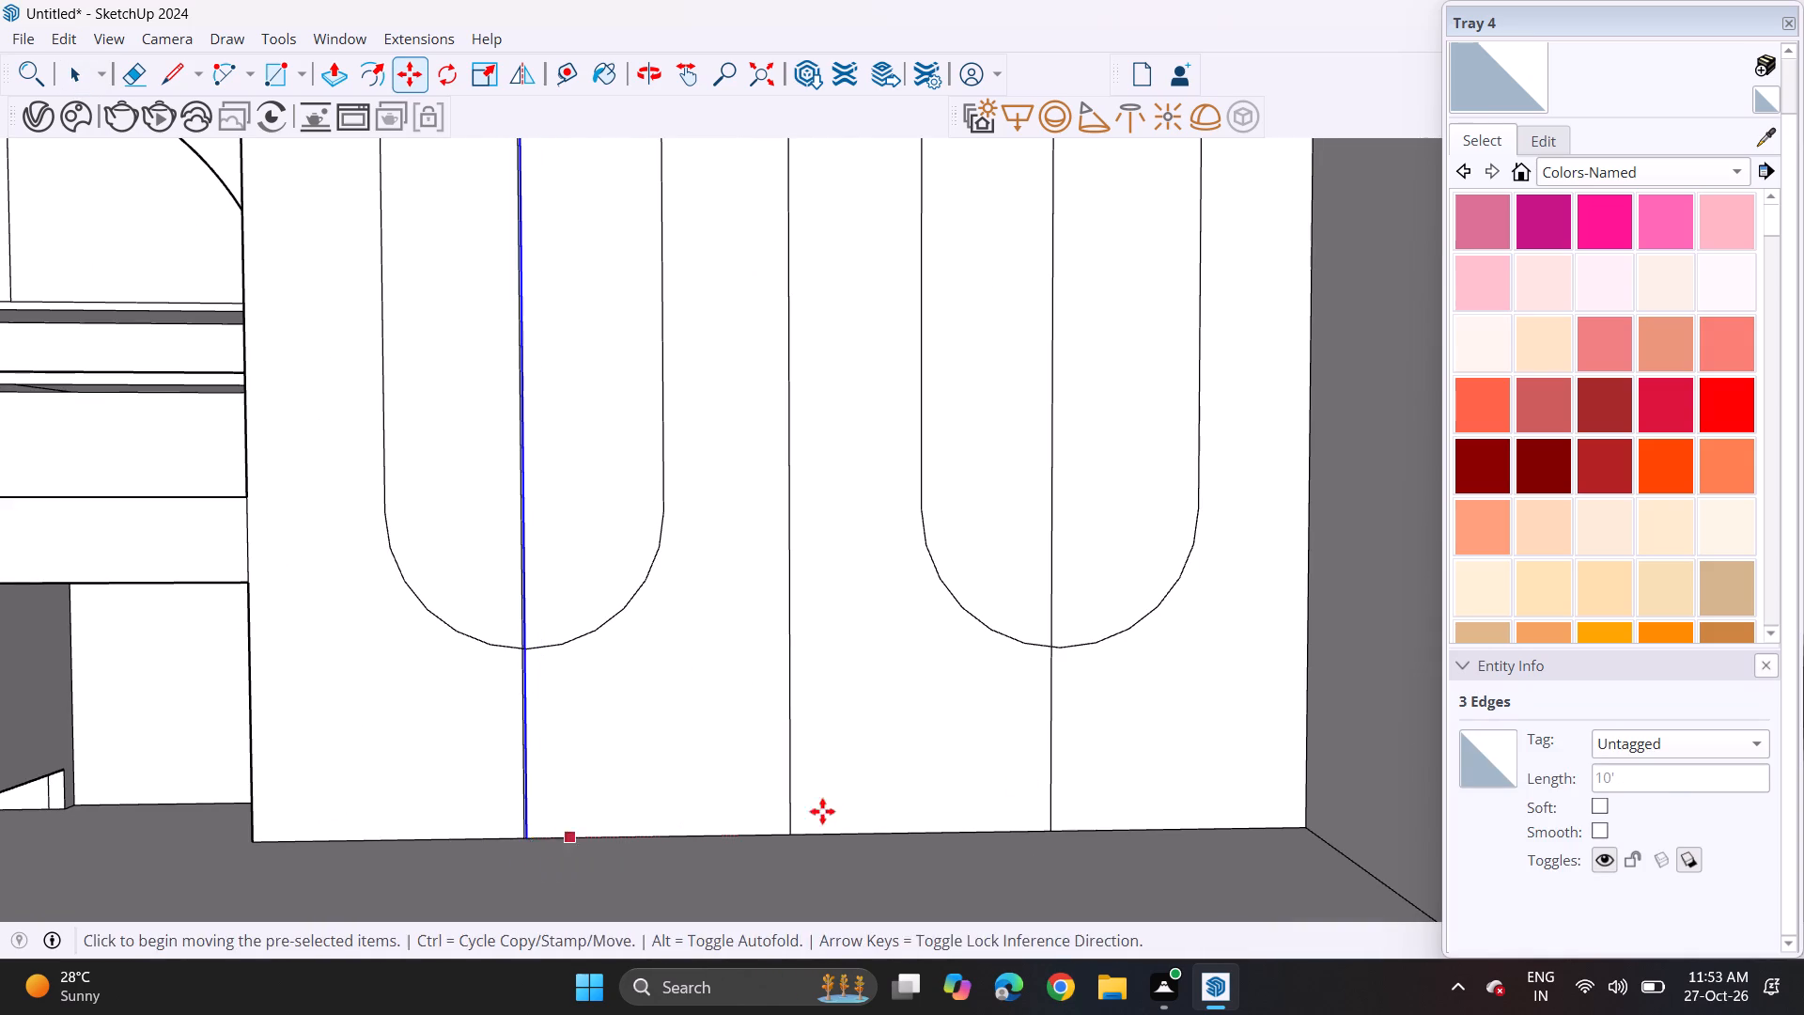
Copy both segments of the panel seam through the U shape farther from the niche sideways by 0.3.
key(space)
click(1056, 758)
click(1045, 716)
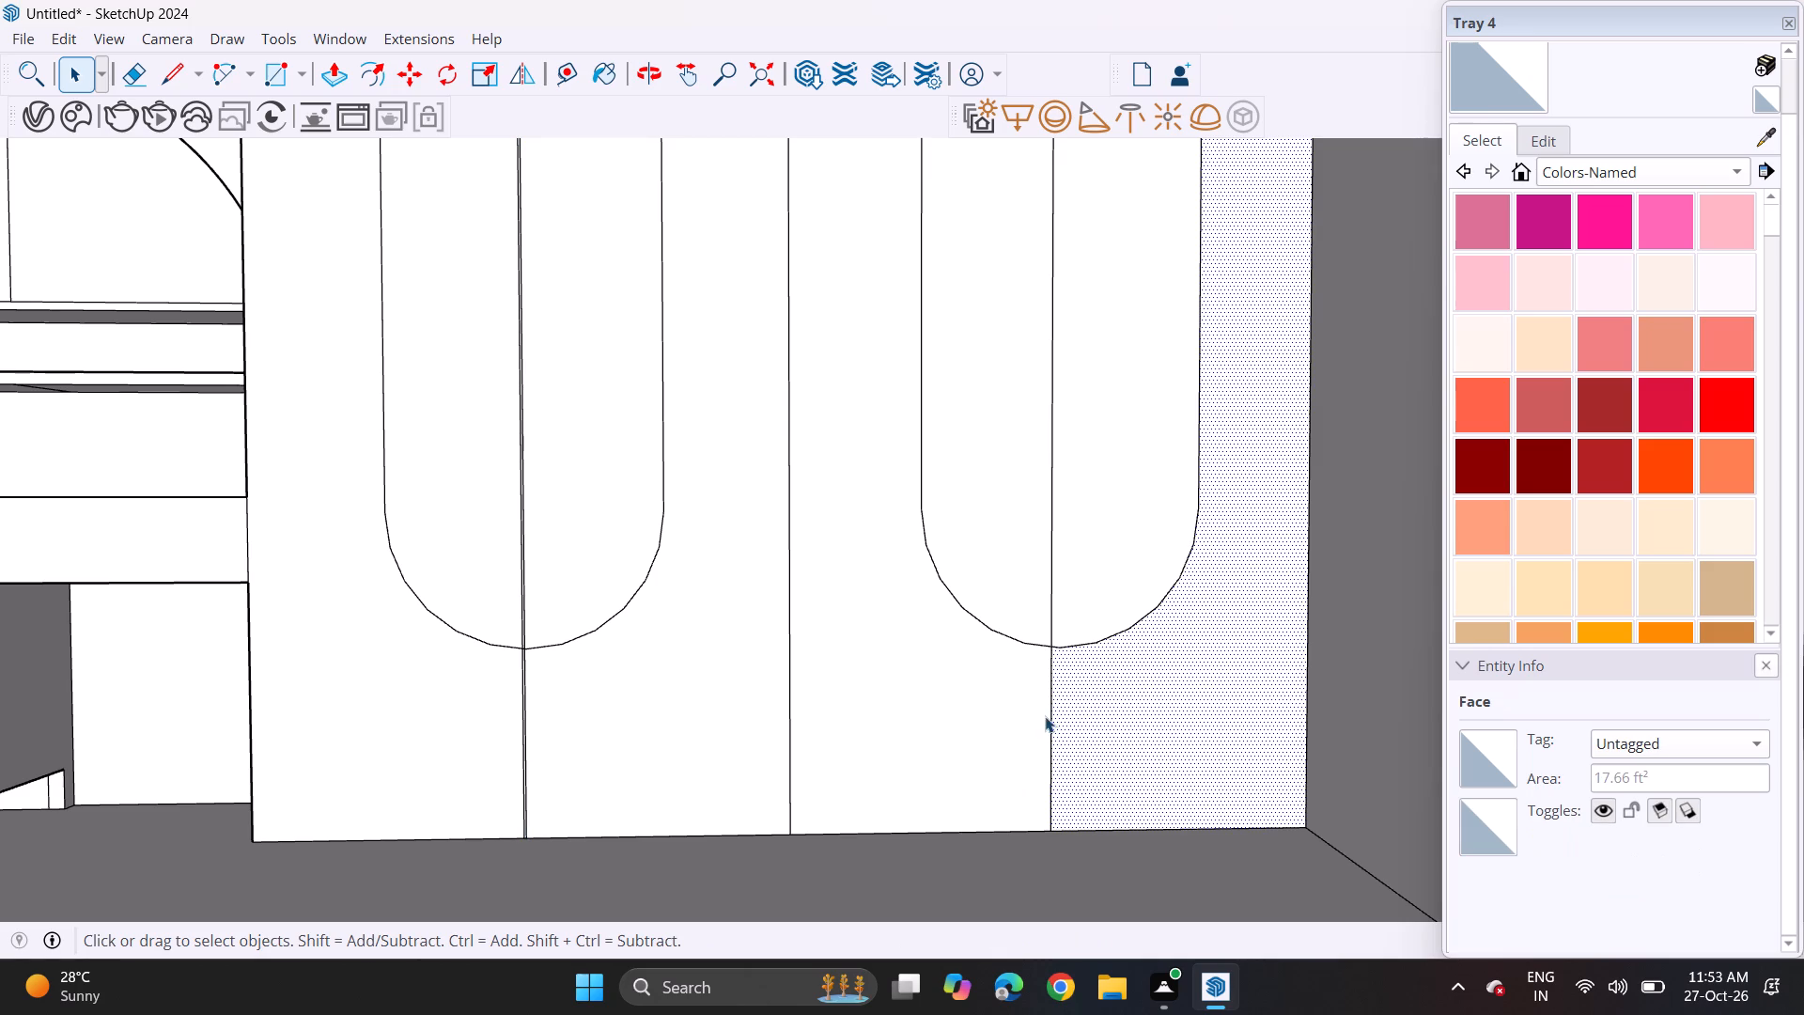
ctrl+click(1051, 670)
ctrl+click(1051, 620)
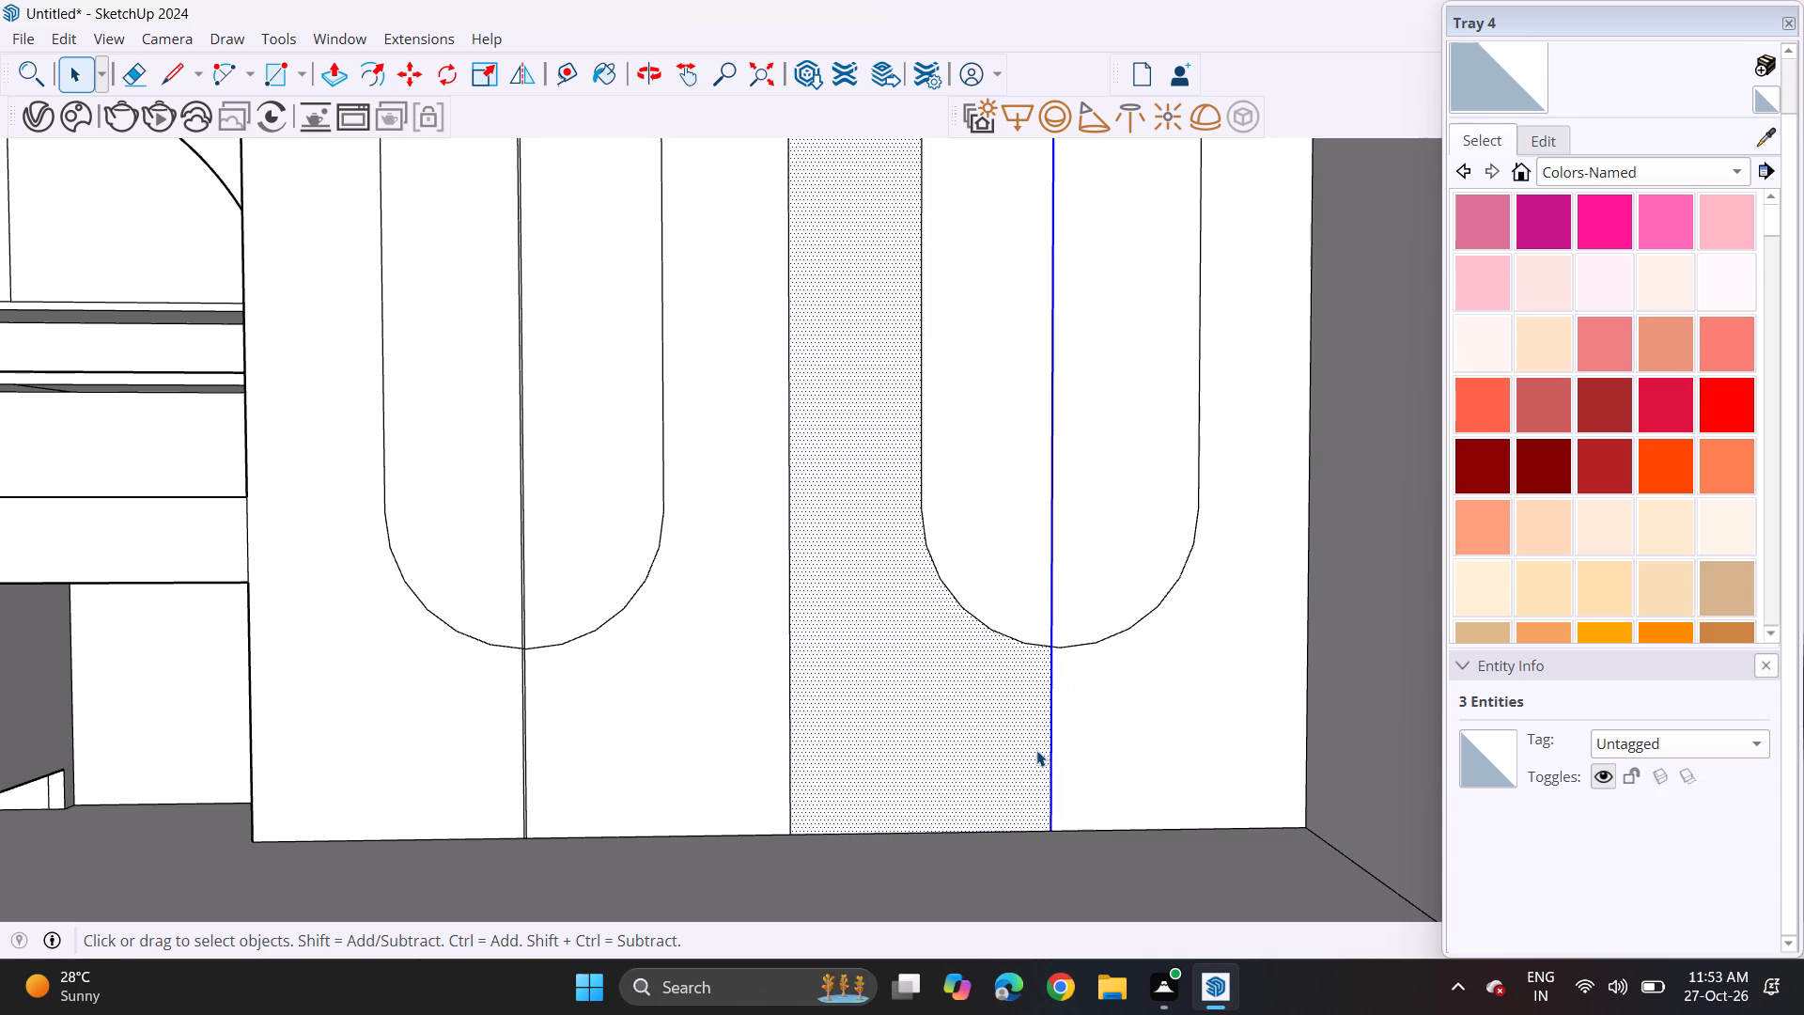
ctrl+click(1006, 746)
ctrl+shift+click(1006, 746)
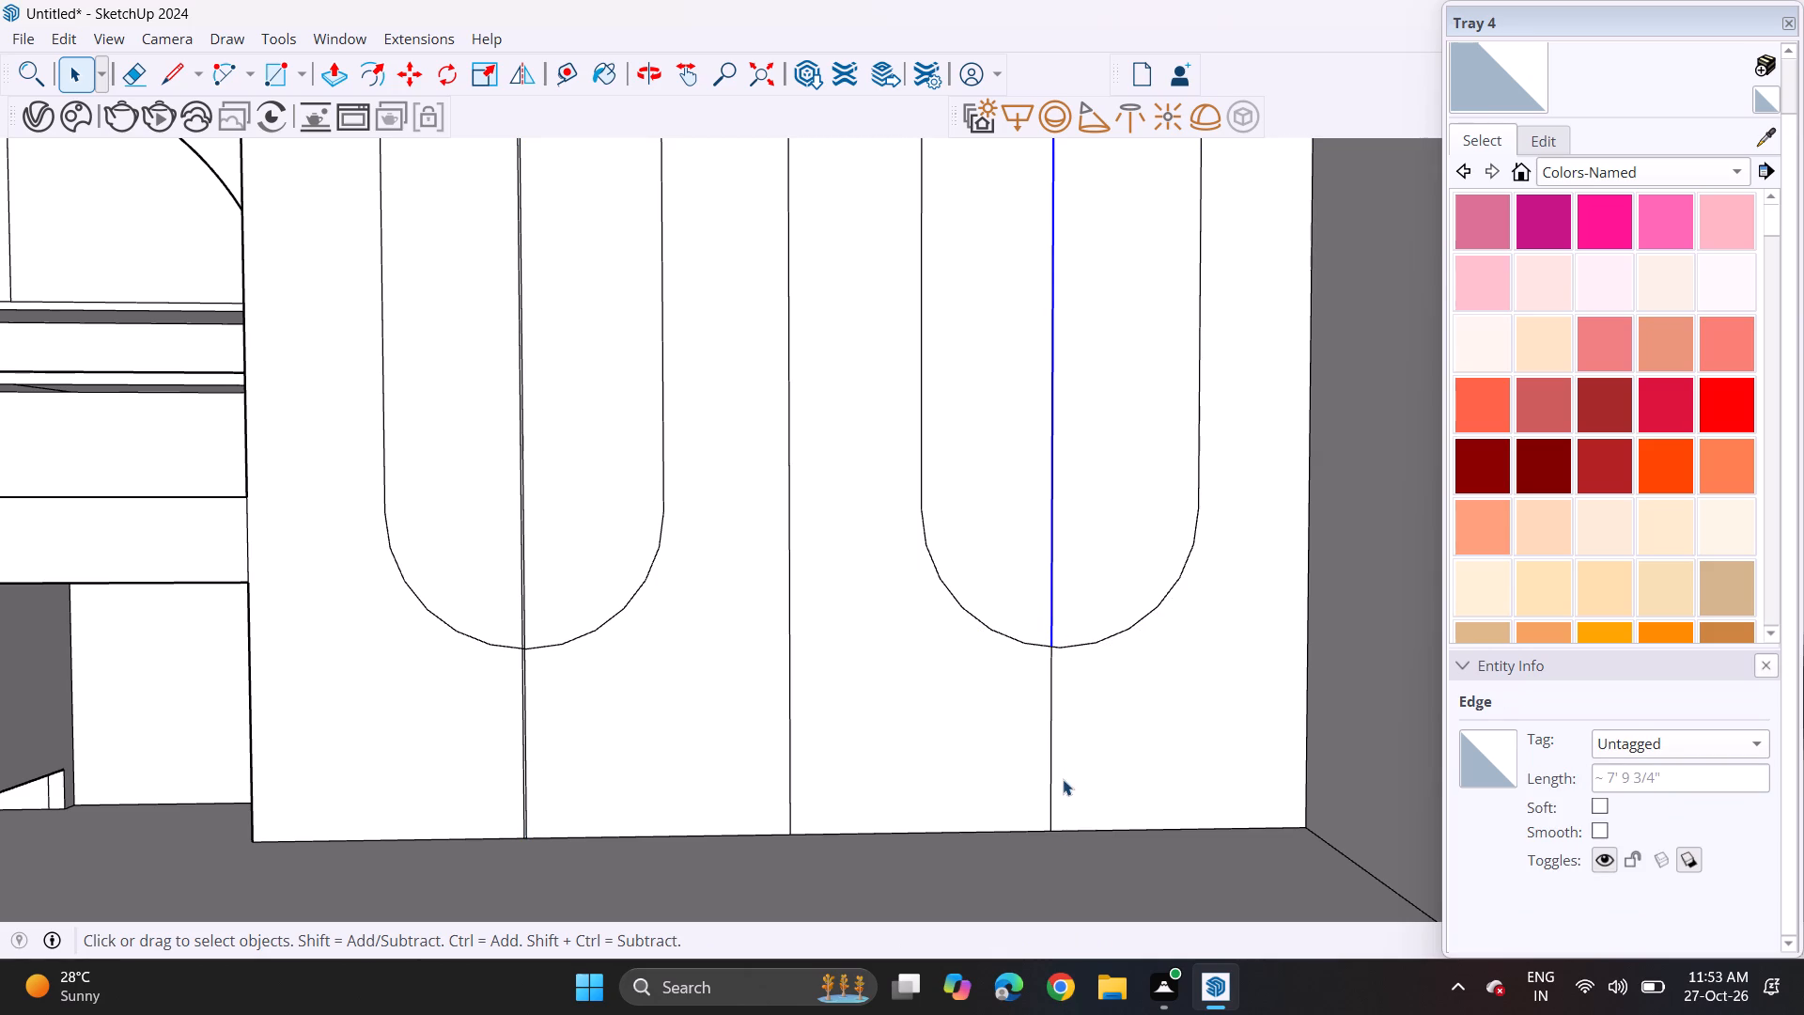
ctrl+click(1050, 801)
scroll(1050, 834, up, 3)
key(m)
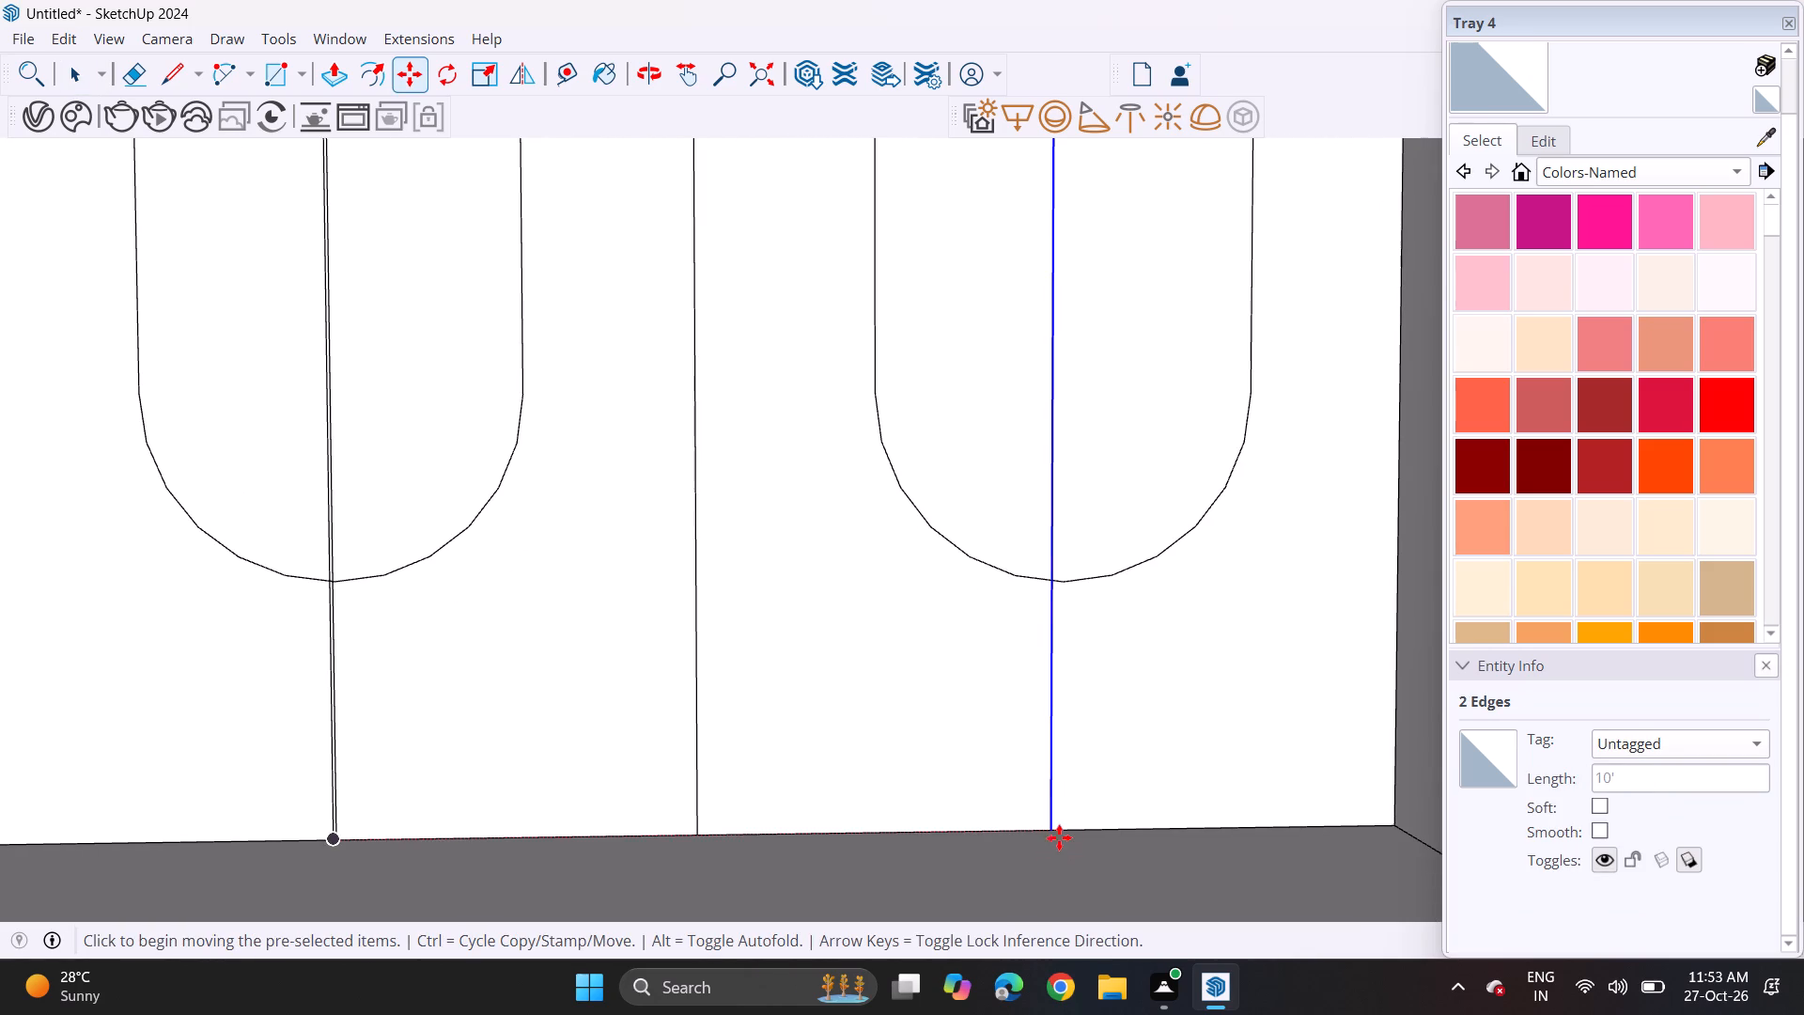
click(1058, 837)
text(0.3)
key(Return)
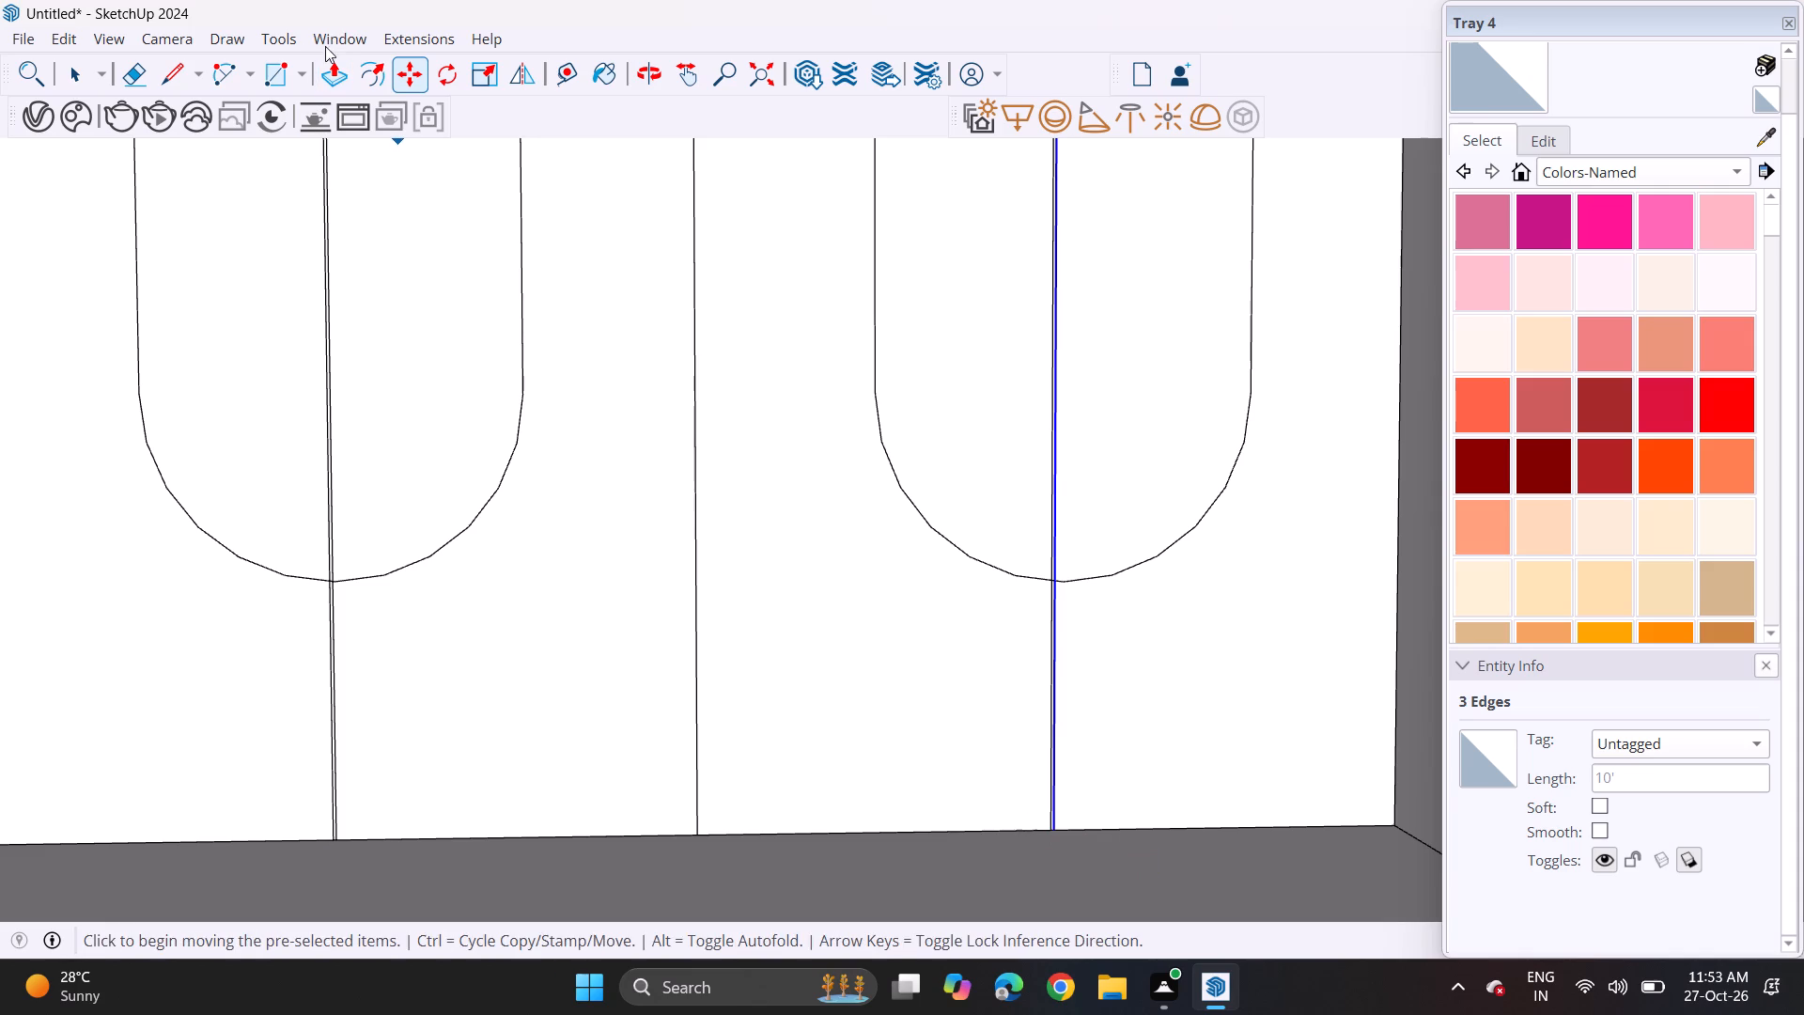
Push the narrow seam strip through the U shape nearer the niche into a shallow groove, both below and inside the curve.
click(331, 57)
scroll(320, 641, up, 4)
scroll(339, 793, down, 2)
scroll(342, 810, up, 3)
middle_drag(329, 866, 328, 933)
shift+middle_drag(381, 843, 378, 757)
shift+scroll(378, 770, up, 1)
middle_drag(375, 789, 366, 851)
scroll(365, 810, up, 6)
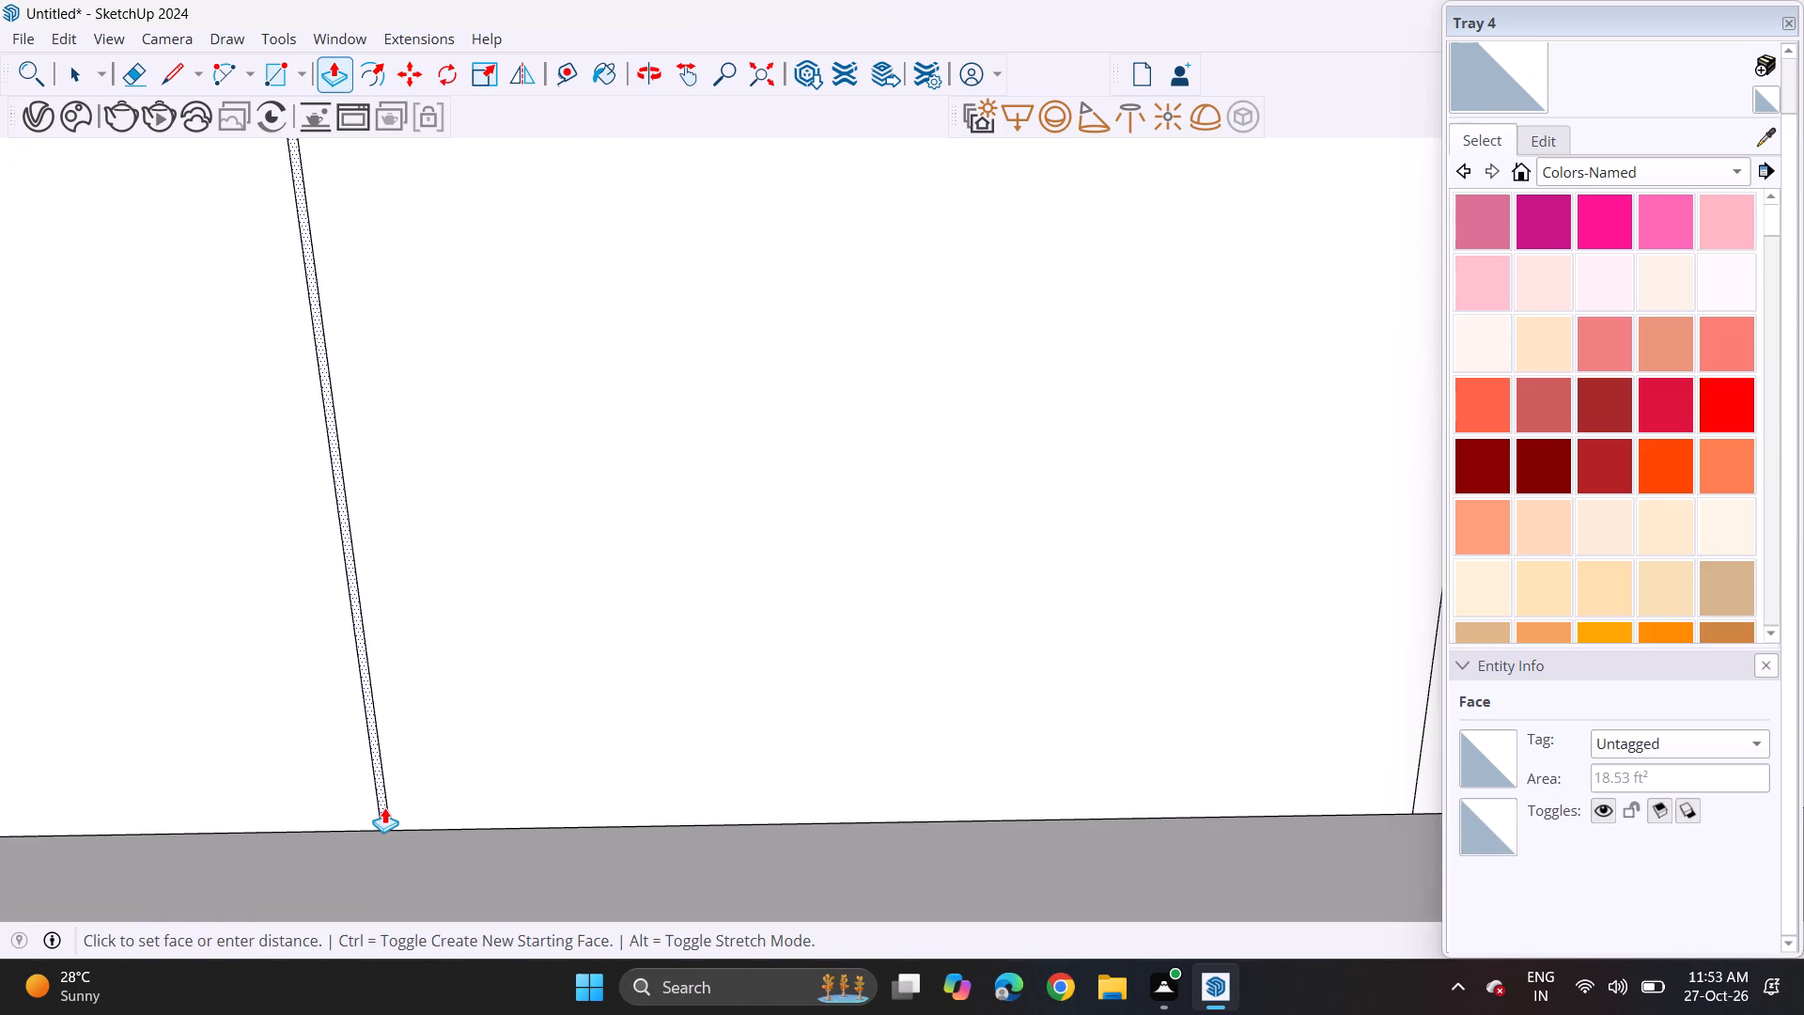
click(384, 807)
click(381, 803)
scroll(397, 579, down, 2)
scroll(397, 579, up, 1)
scroll(397, 579, down, 4)
middle_drag(376, 268, 404, 561)
scroll(347, 516, up, 5)
double_click(357, 493)
scroll(381, 561, down, 13)
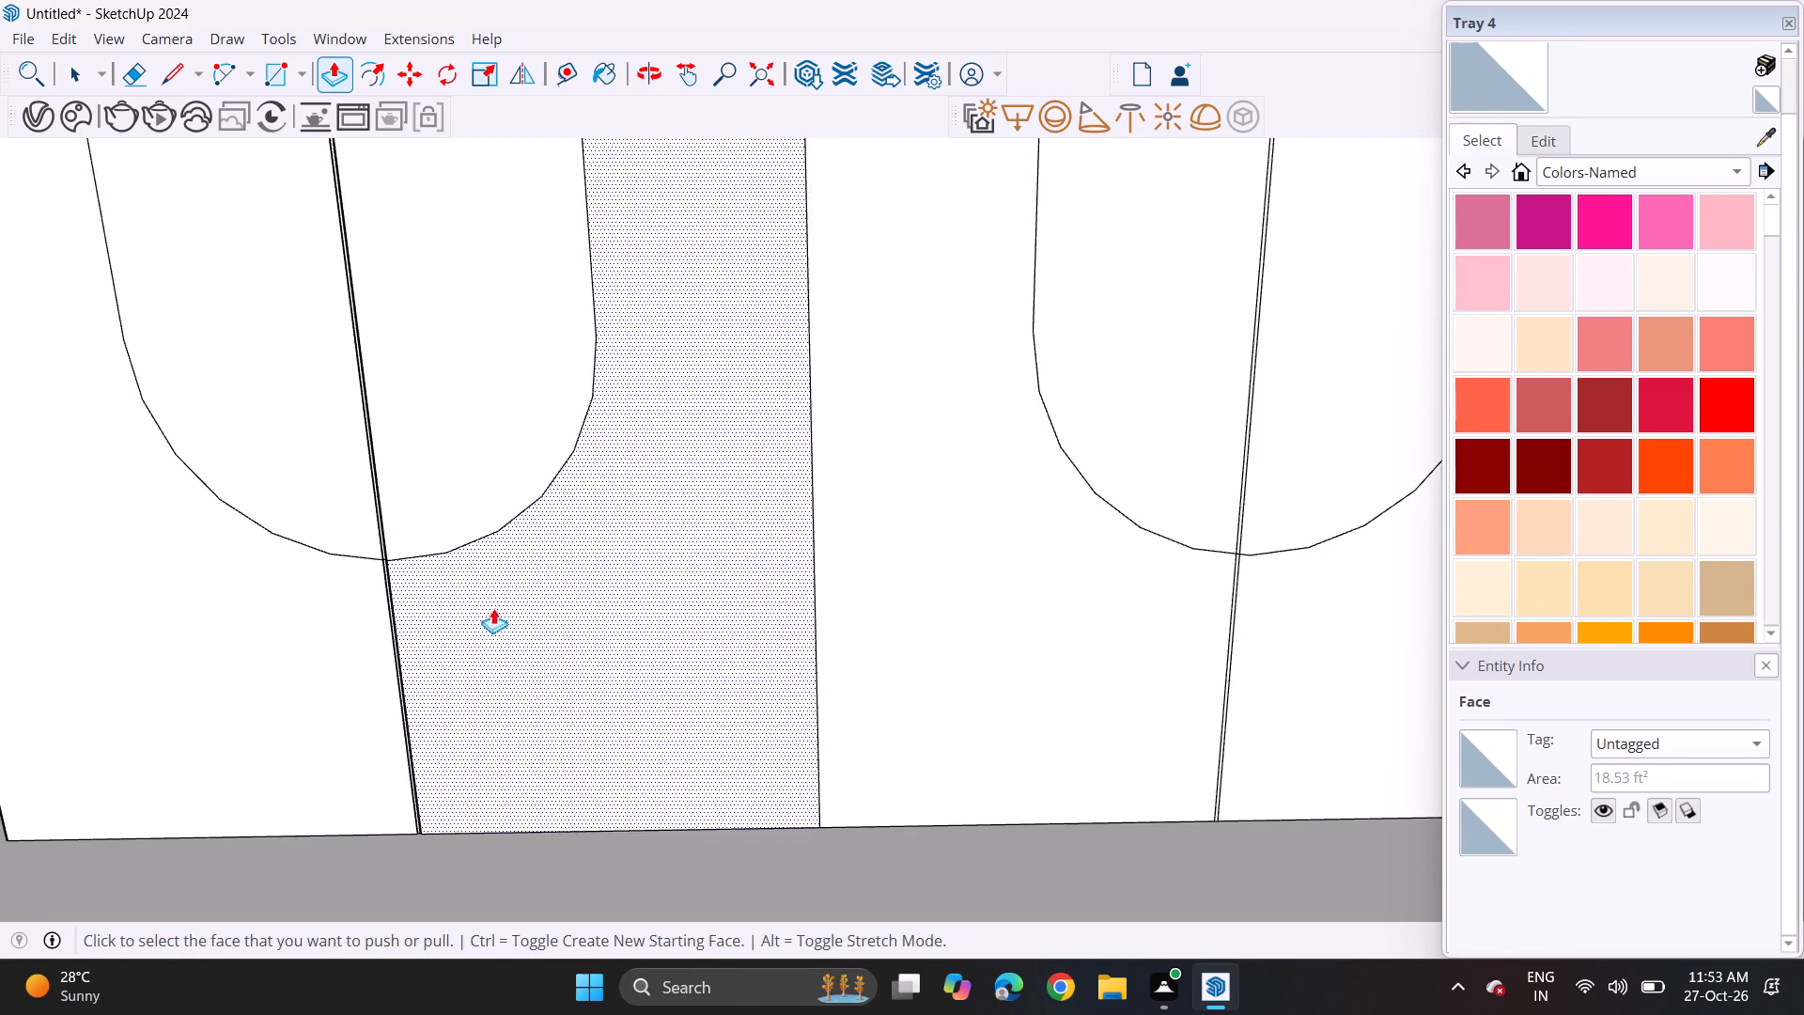
Repeat the same groove push on the narrow seam strip of the farther U shape, below and inside the curve.
scroll(493, 608, down, 6)
shift+middle_drag(780, 623, 435, 621)
shift+scroll(772, 623, up, 1)
scroll(599, 648, up, 1)
scroll(599, 648, down, 1)
scroll(599, 648, up, 11)
scroll(666, 549, down, 1)
scroll(666, 549, up, 3)
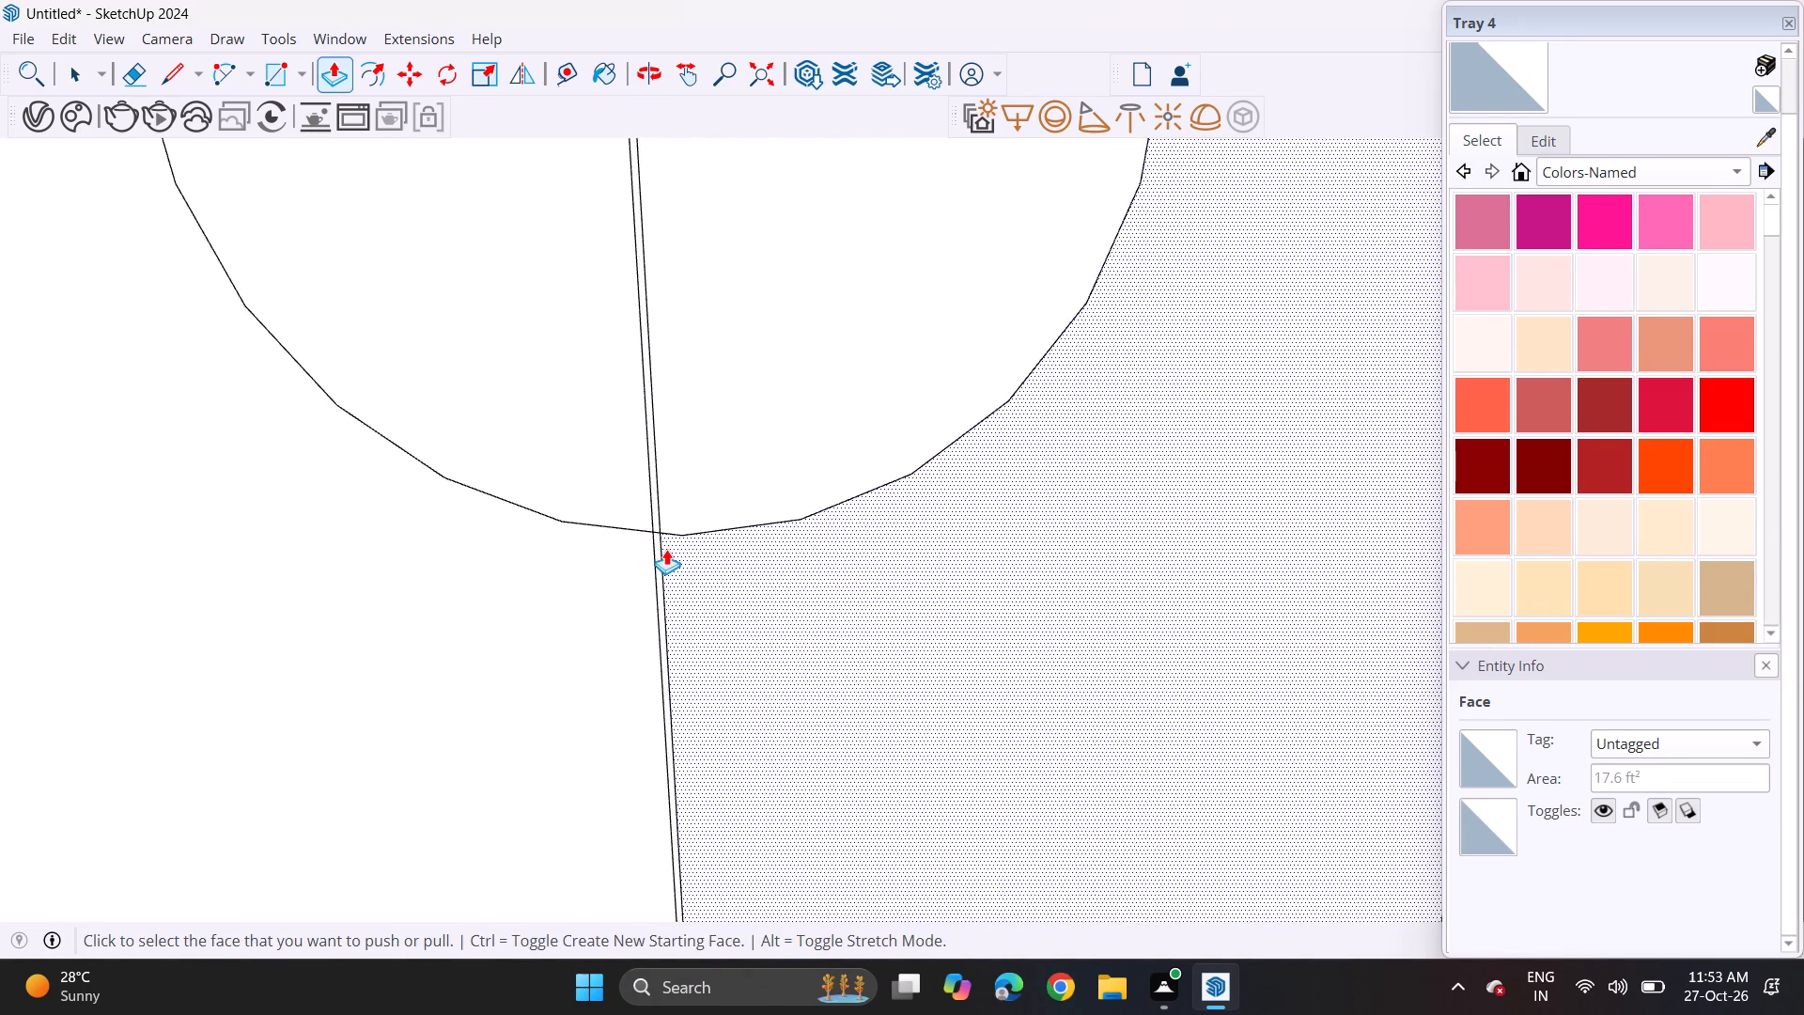
scroll(666, 549, up, 6)
double_click(647, 539)
double_click(648, 505)
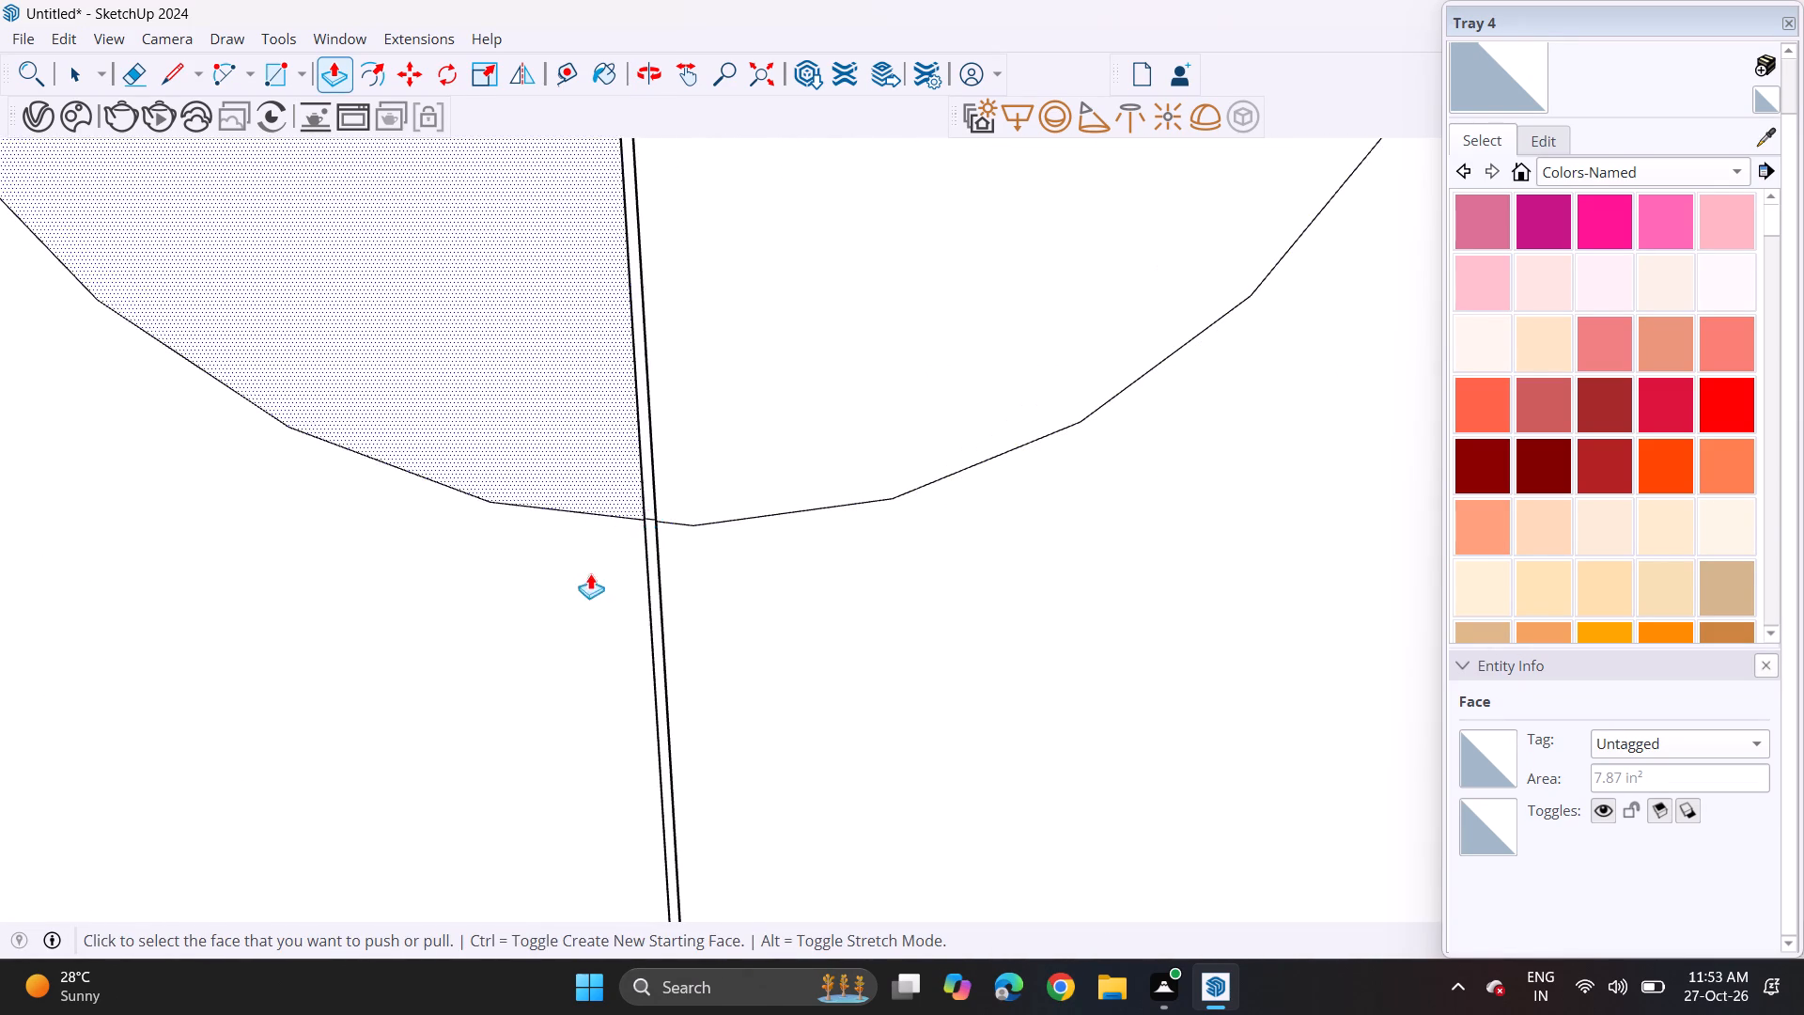
Smooth the curve of the U shape farther from the niche by setting both of its arc halves to 60 segments.
scroll(590, 573, down, 20)
scroll(590, 573, down, 3)
scroll(483, 665, up, 1)
scroll(483, 667, down, 1)
shift+middle_drag(464, 663, 725, 670)
middle_drag(676, 676, 677, 603)
scroll(676, 676, up, 1)
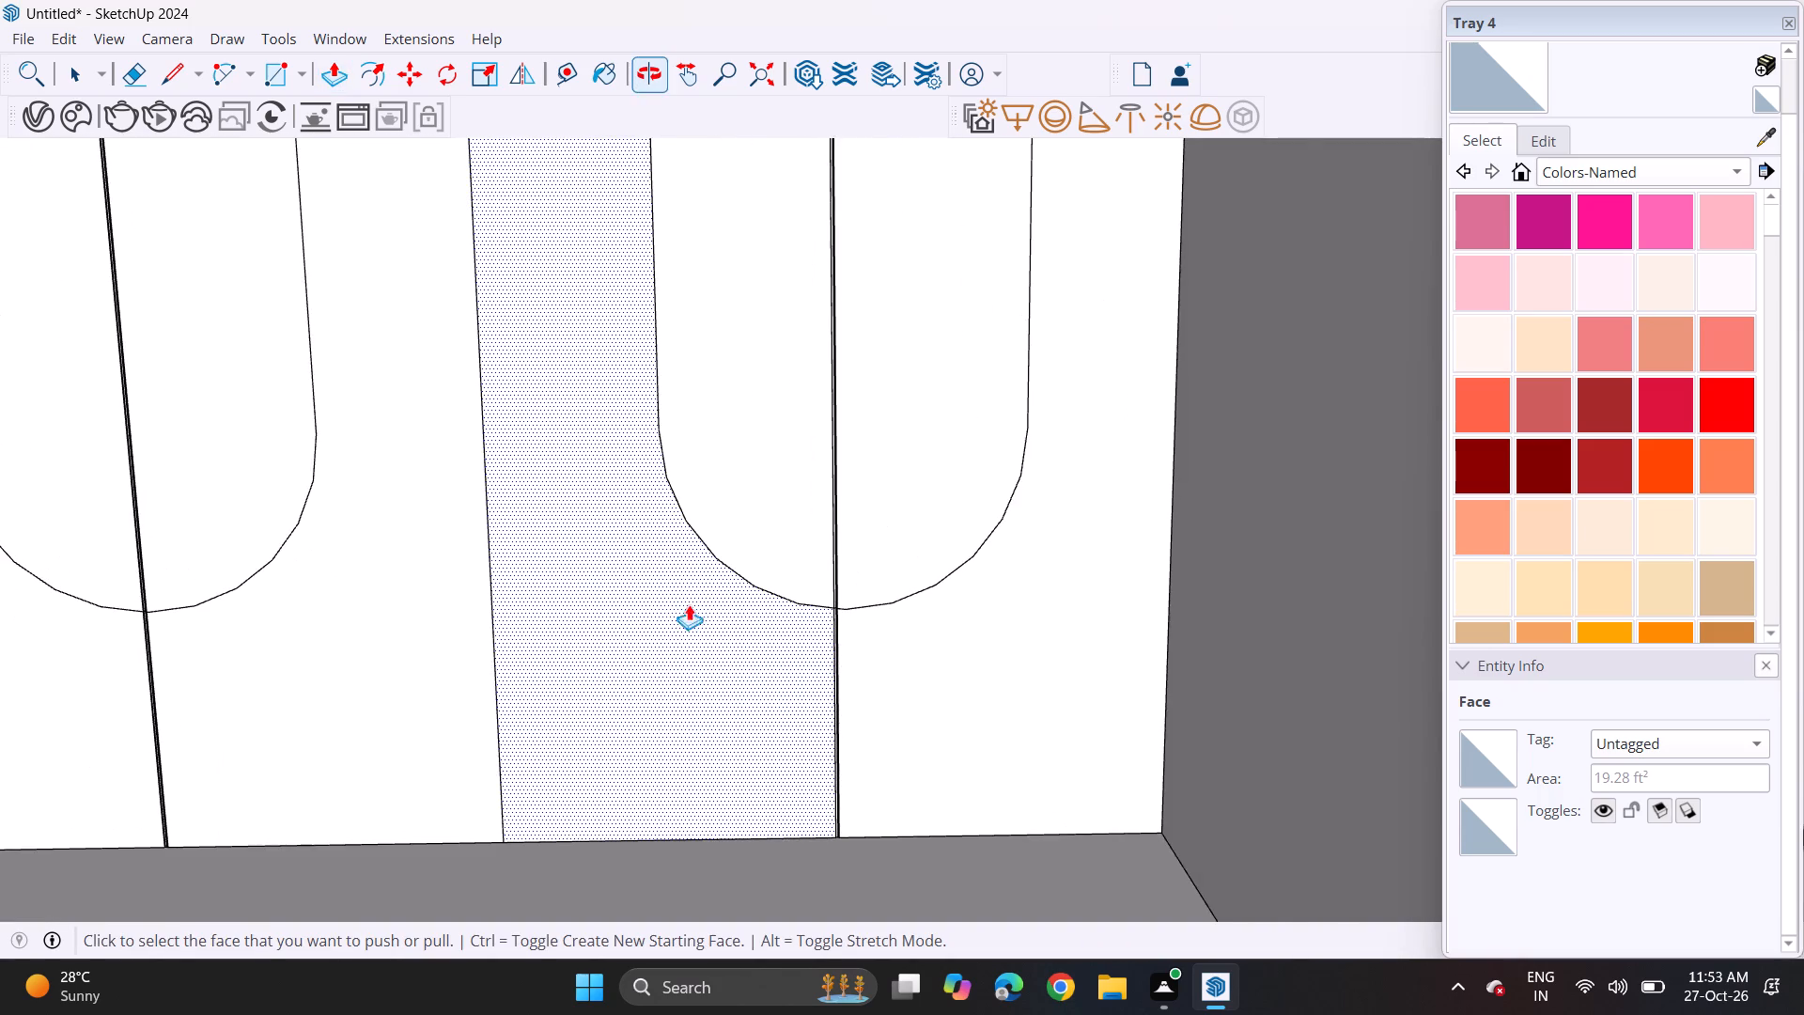
scroll(735, 601, up, 3)
key(space)
click(754, 574)
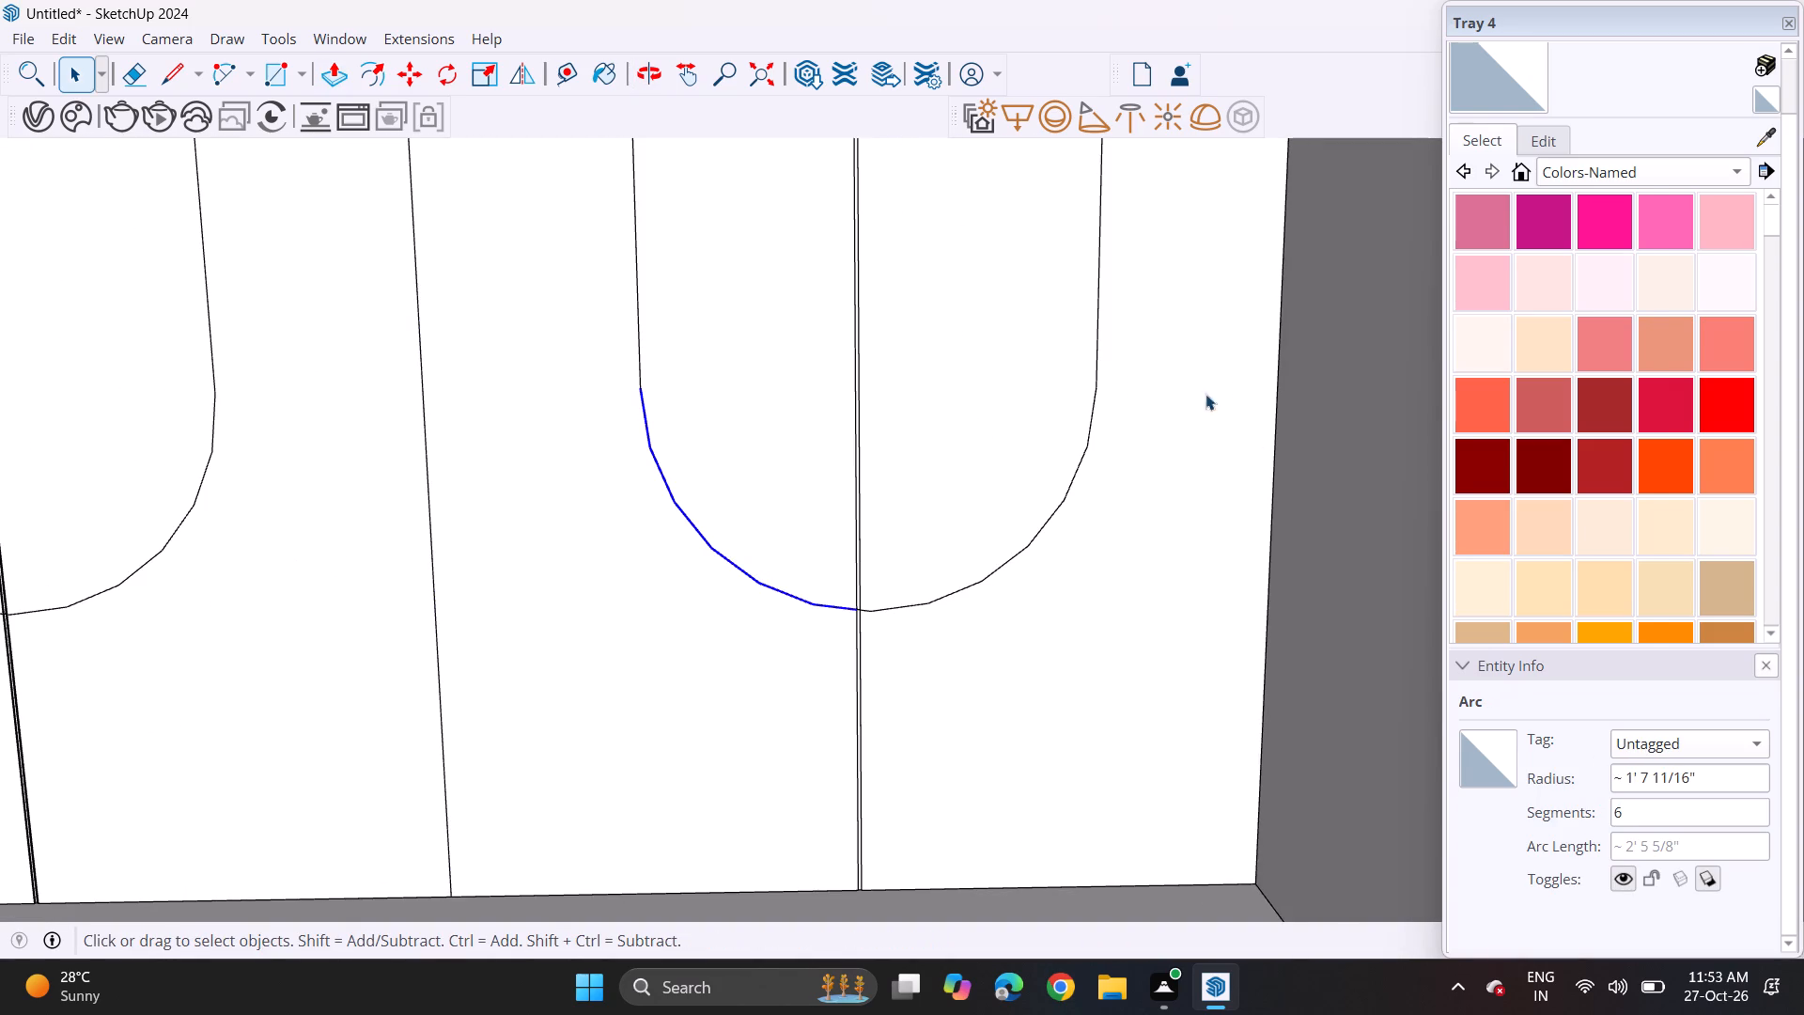
click(1640, 817)
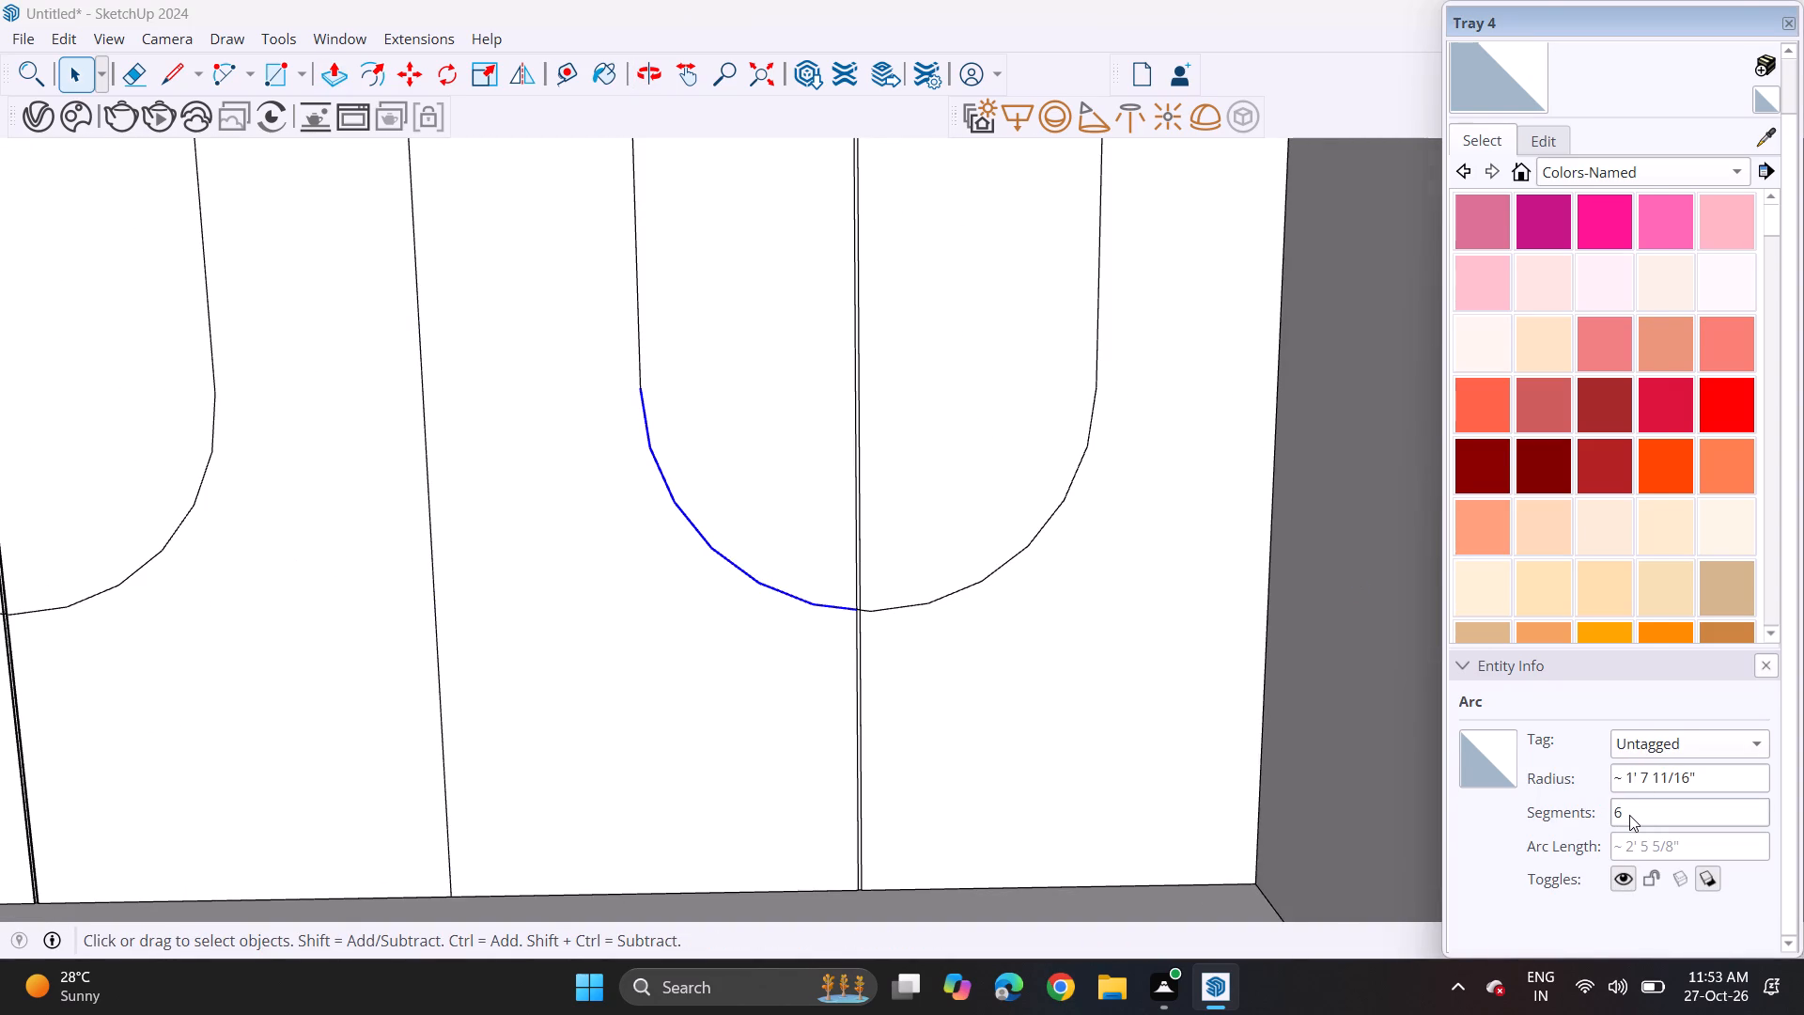
key(BackSpace)
text(60)
key(Return)
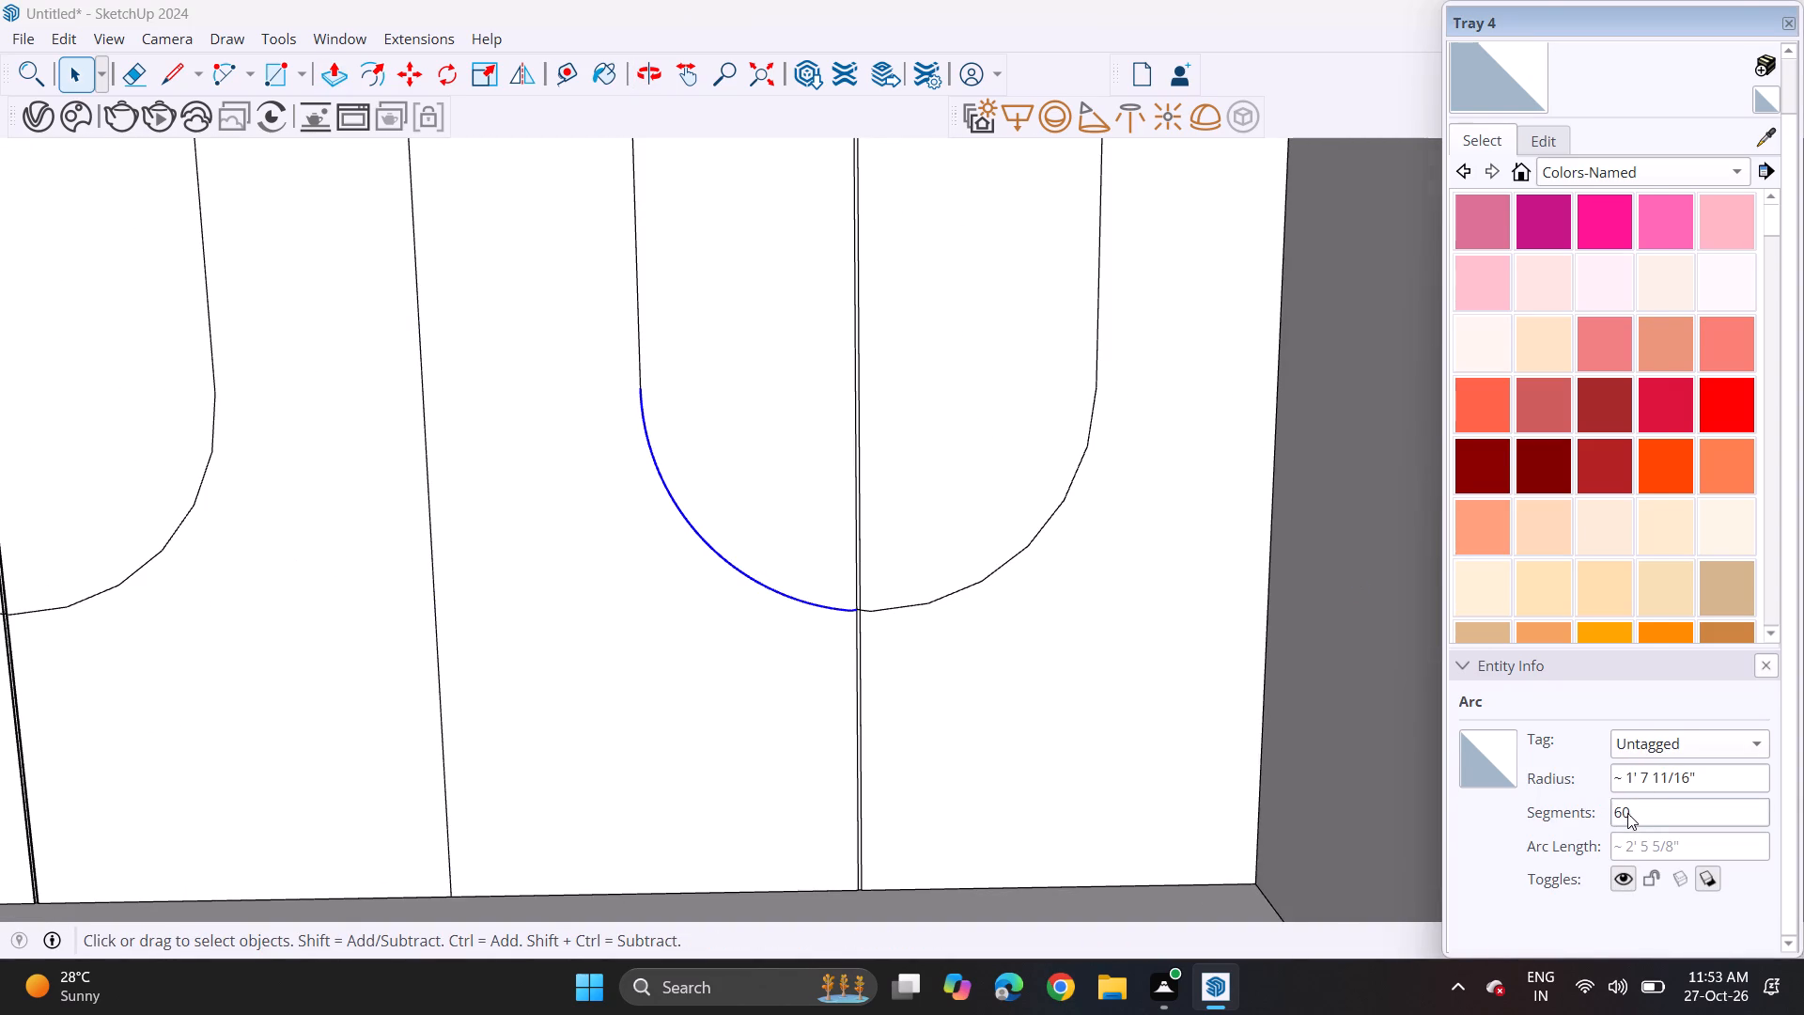
click(1039, 534)
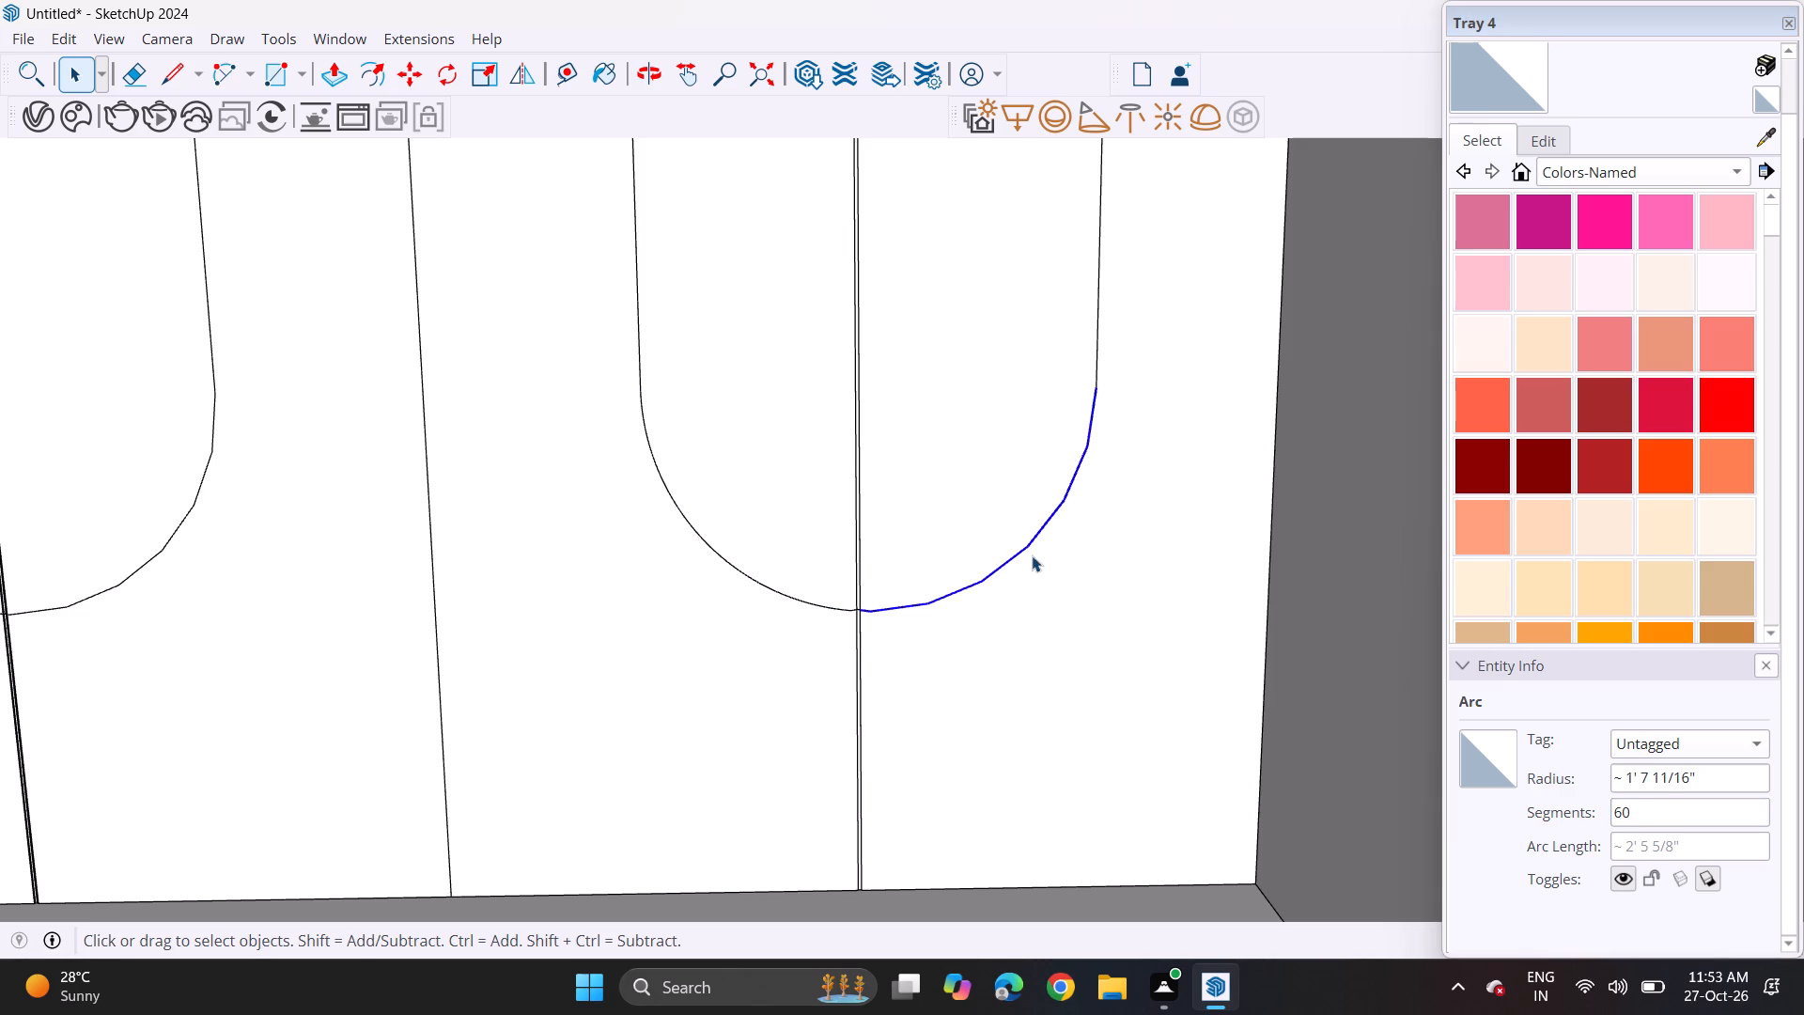
click(1636, 811)
key(BackSpace)
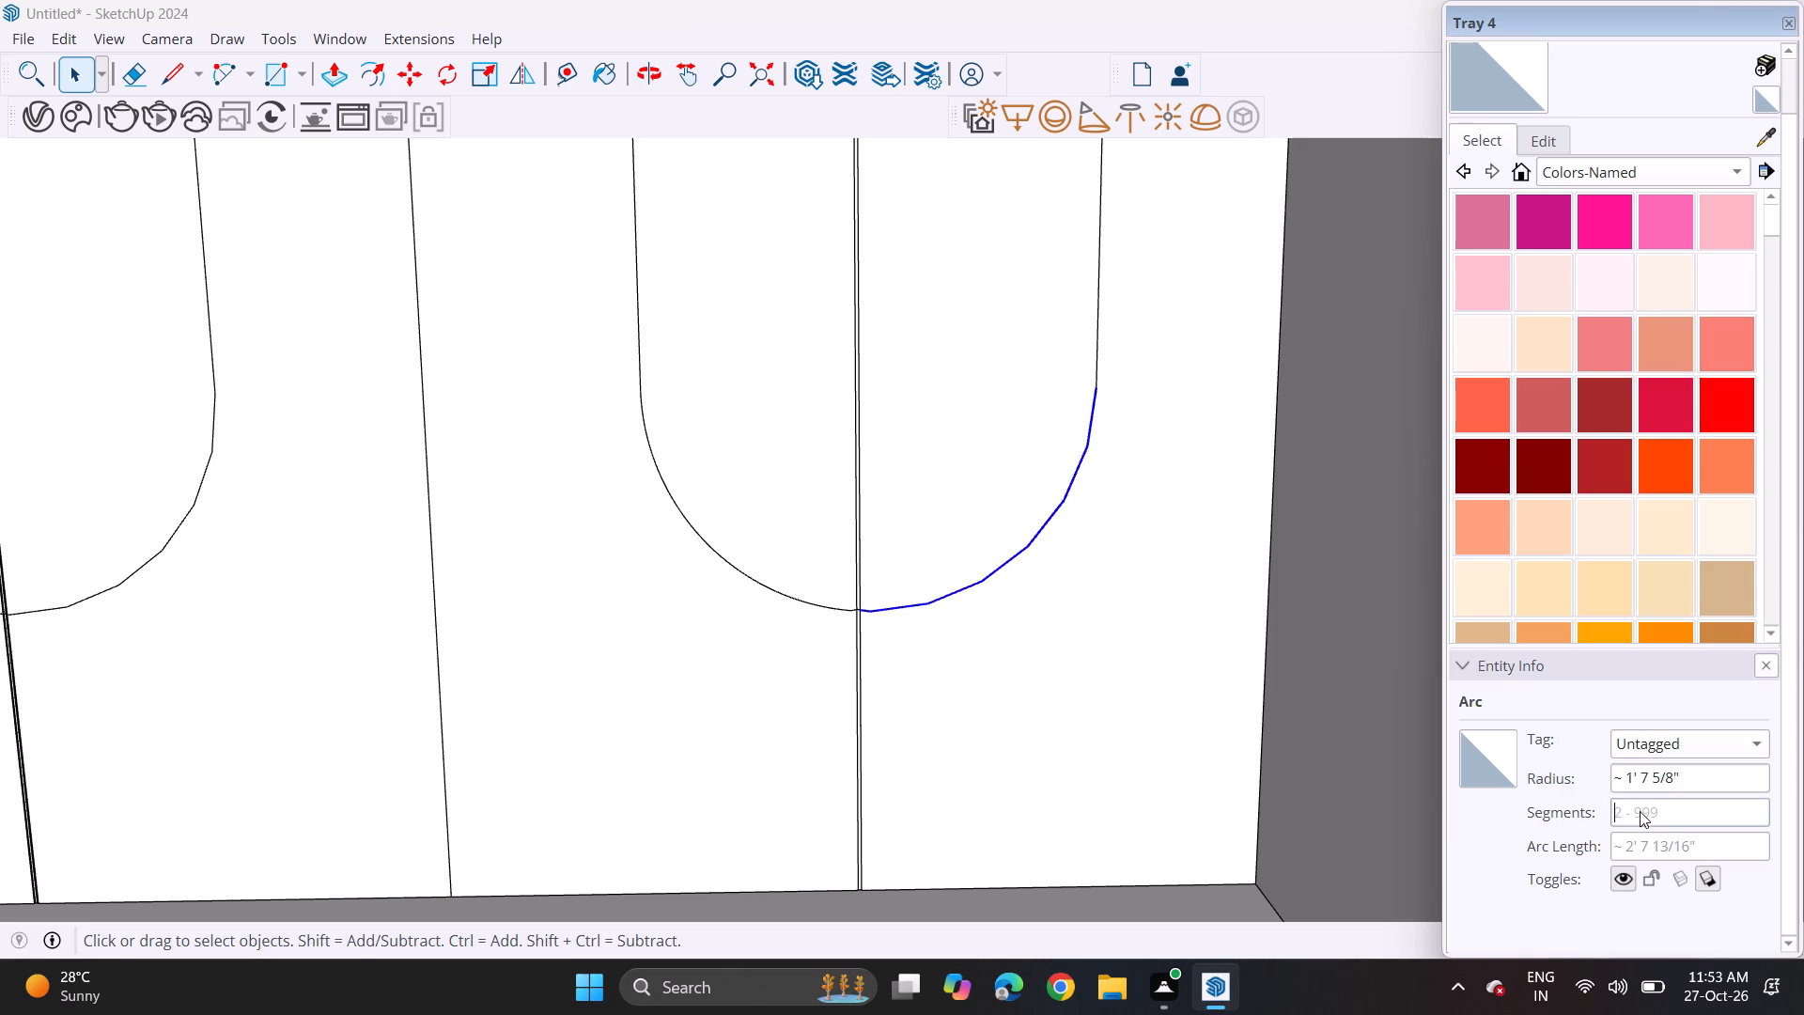
text(60)
key(Return)
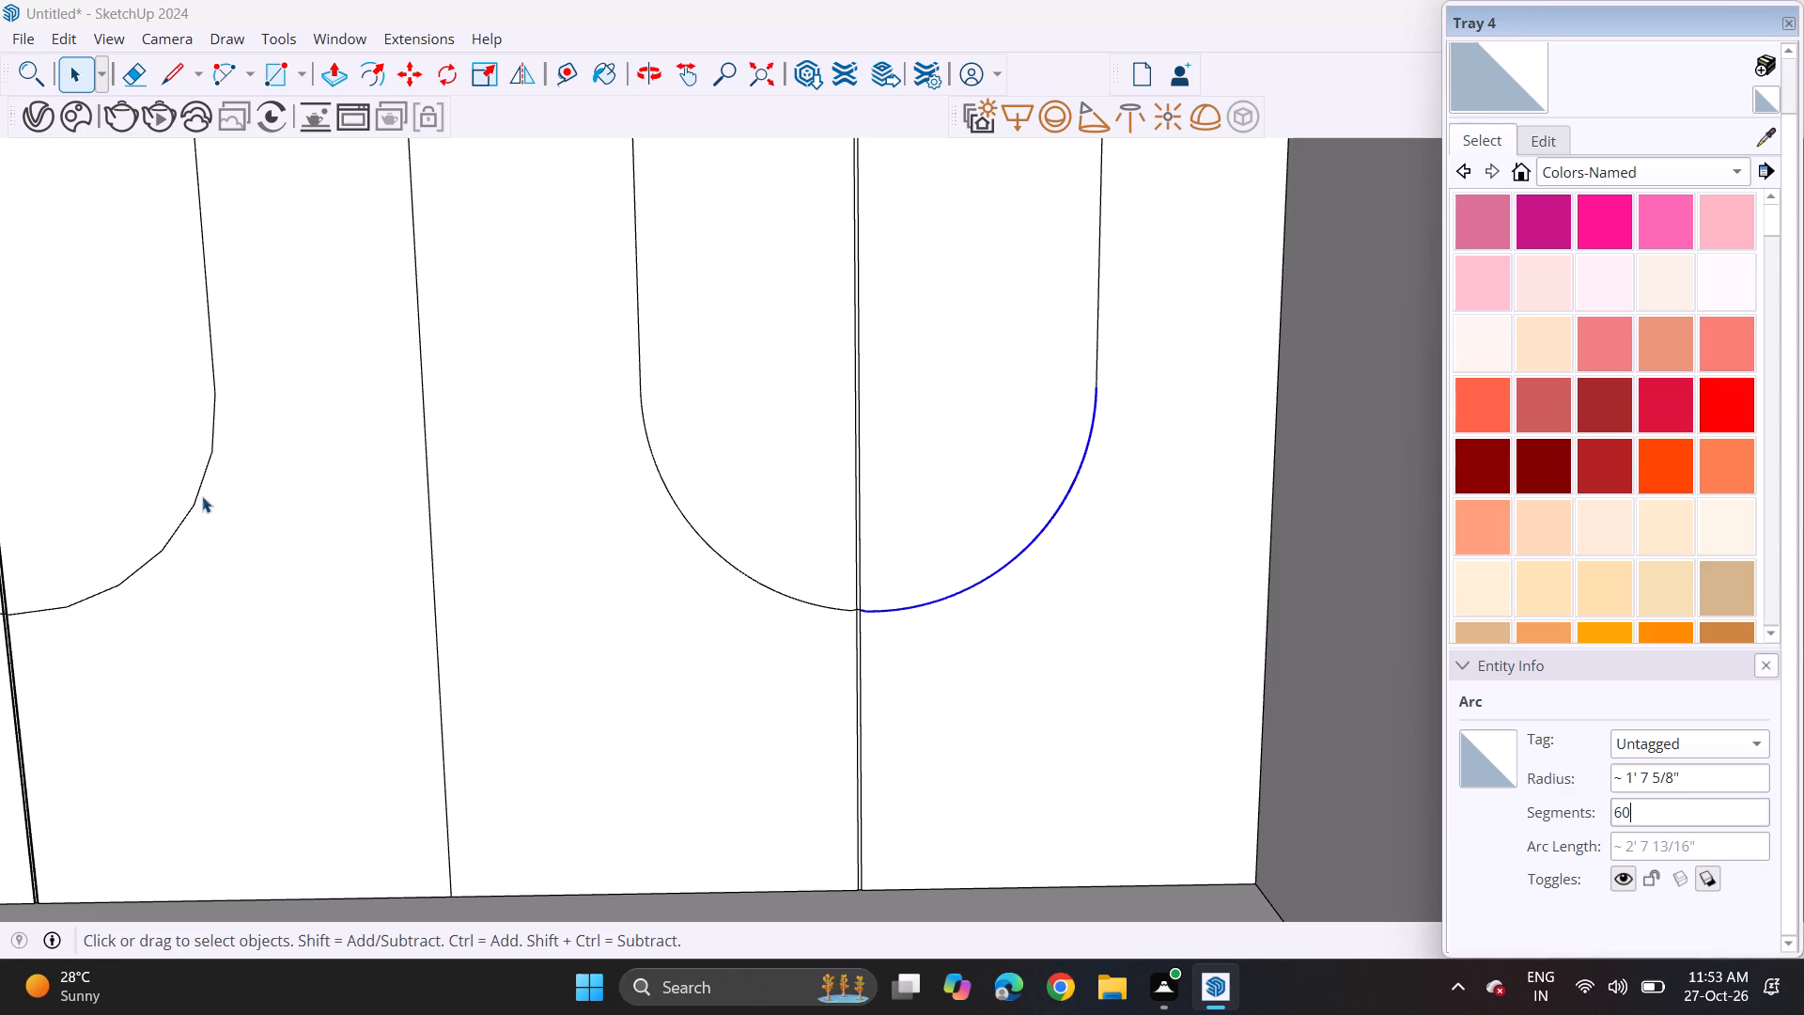
Set the arc half on the side away from the niche, in the U shape nearer the niche, to 60 segments.
click(202, 500)
click(200, 496)
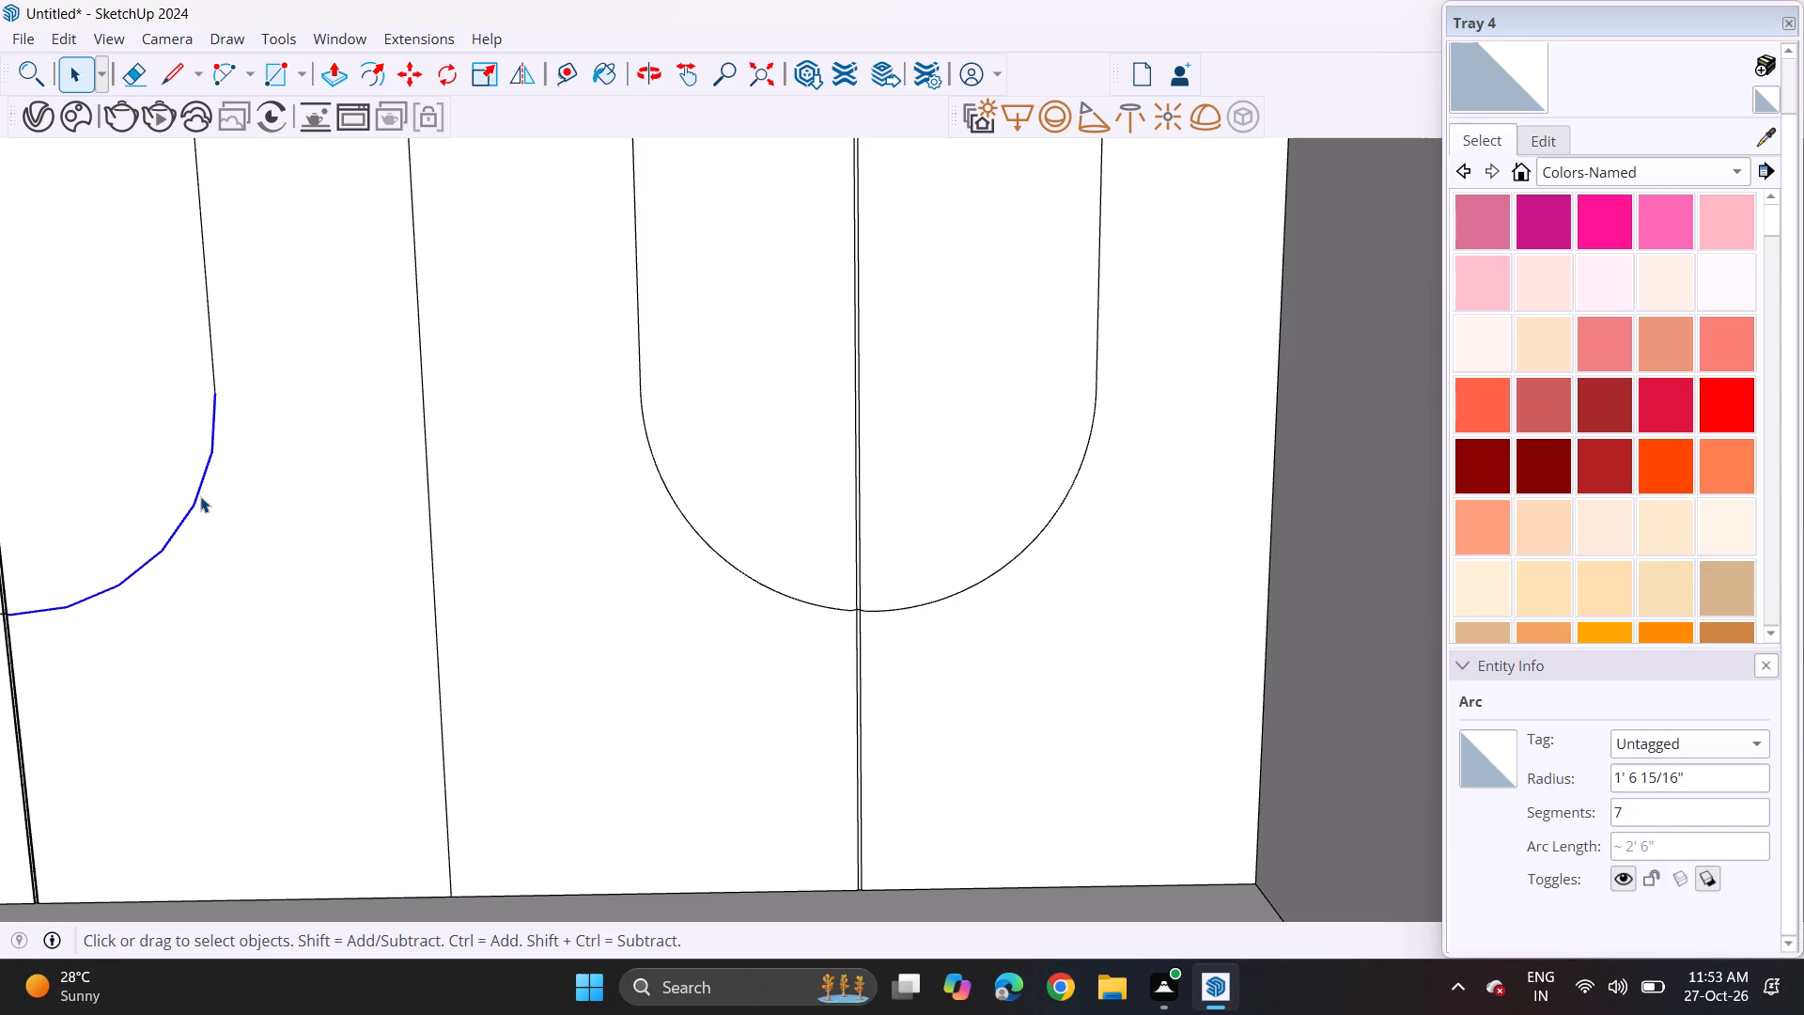
click(1649, 813)
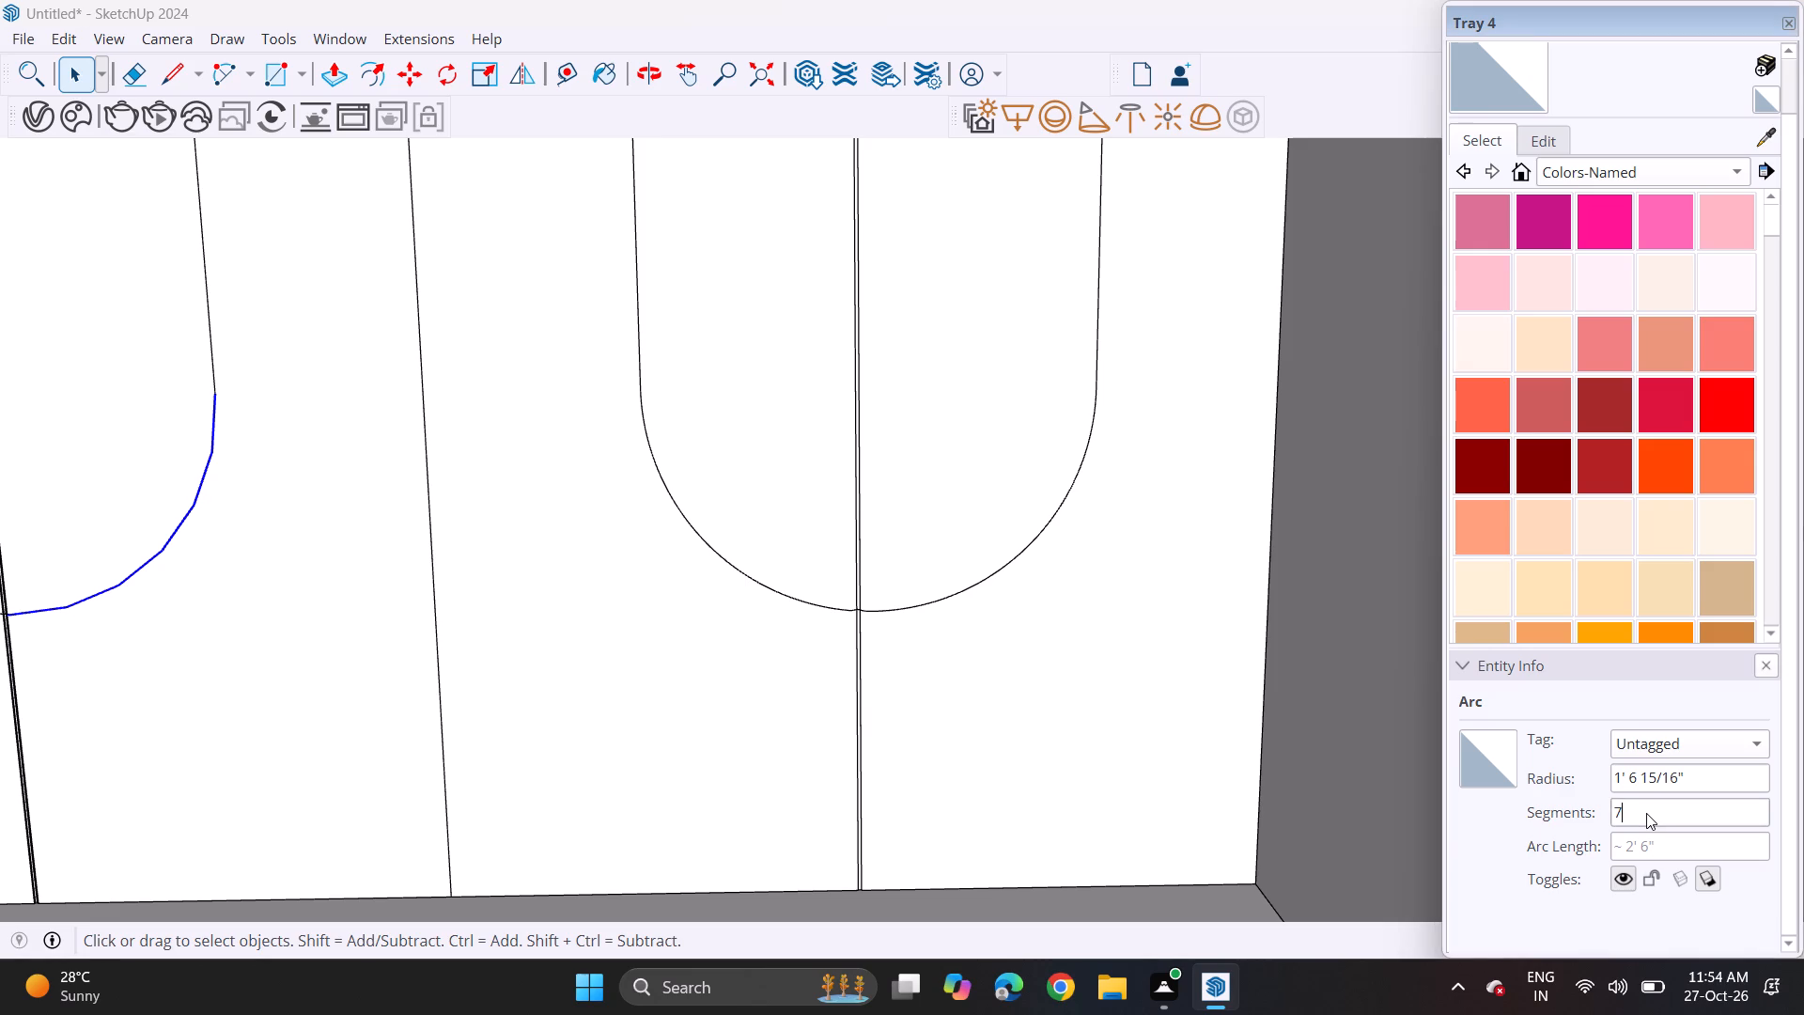
key(BackSpace)
text(60)
key(Return)
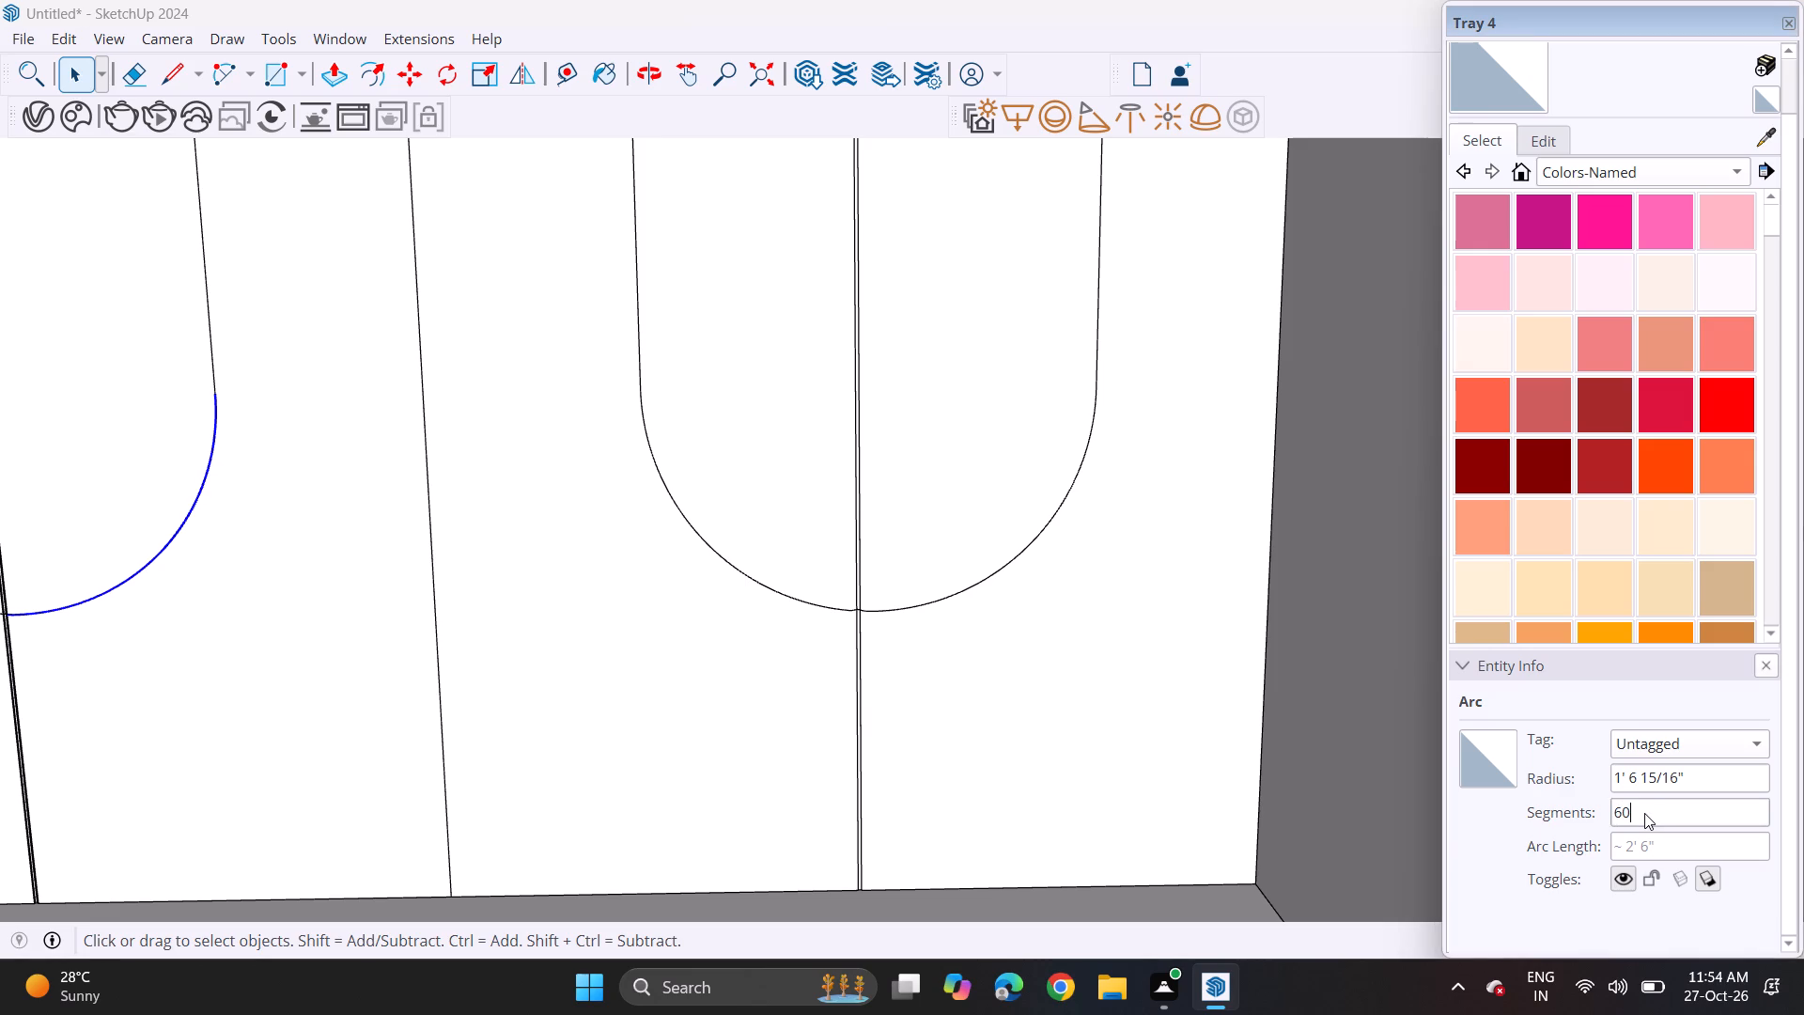
Set the niche-side arc half of the U shape nearer the niche to 60 segments.
scroll(123, 681, down, 8)
shift+middle_drag(146, 650, 363, 679)
scroll(251, 672, up, 4)
scroll(242, 658, down, 1)
scroll(241, 658, up, 2)
click(233, 672)
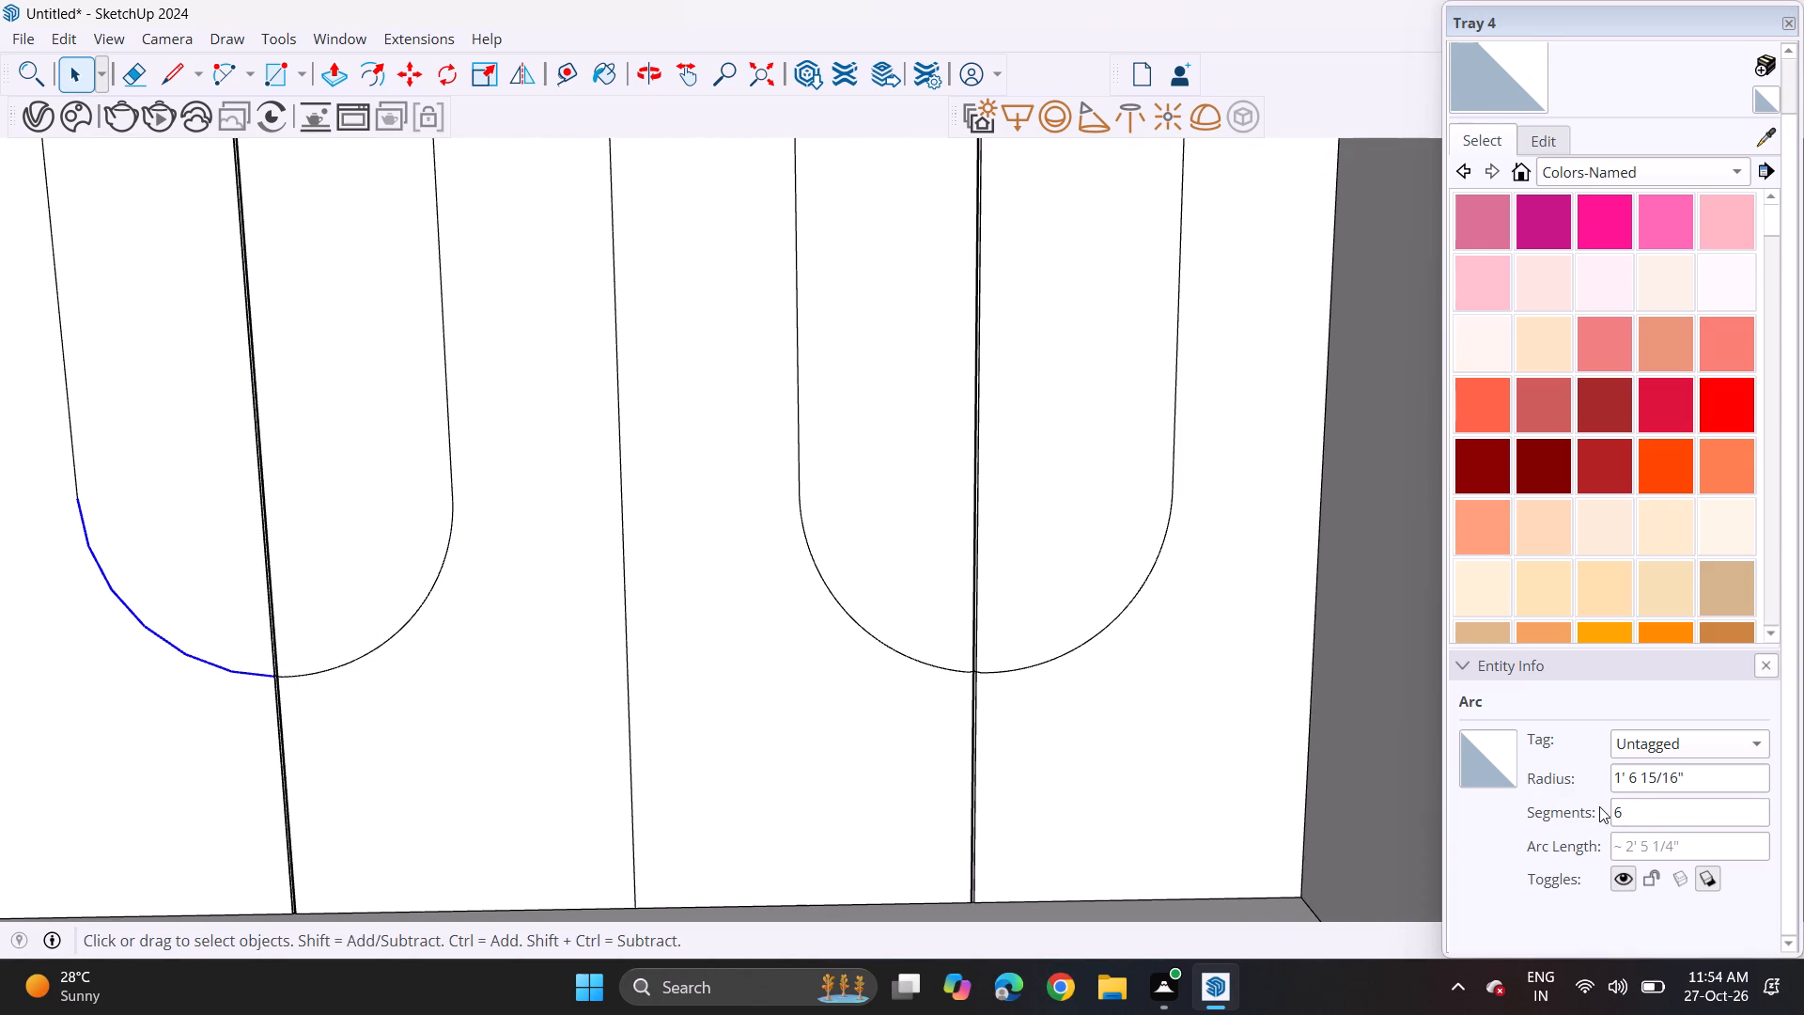
click(1628, 805)
key(BackSpace)
text(60)
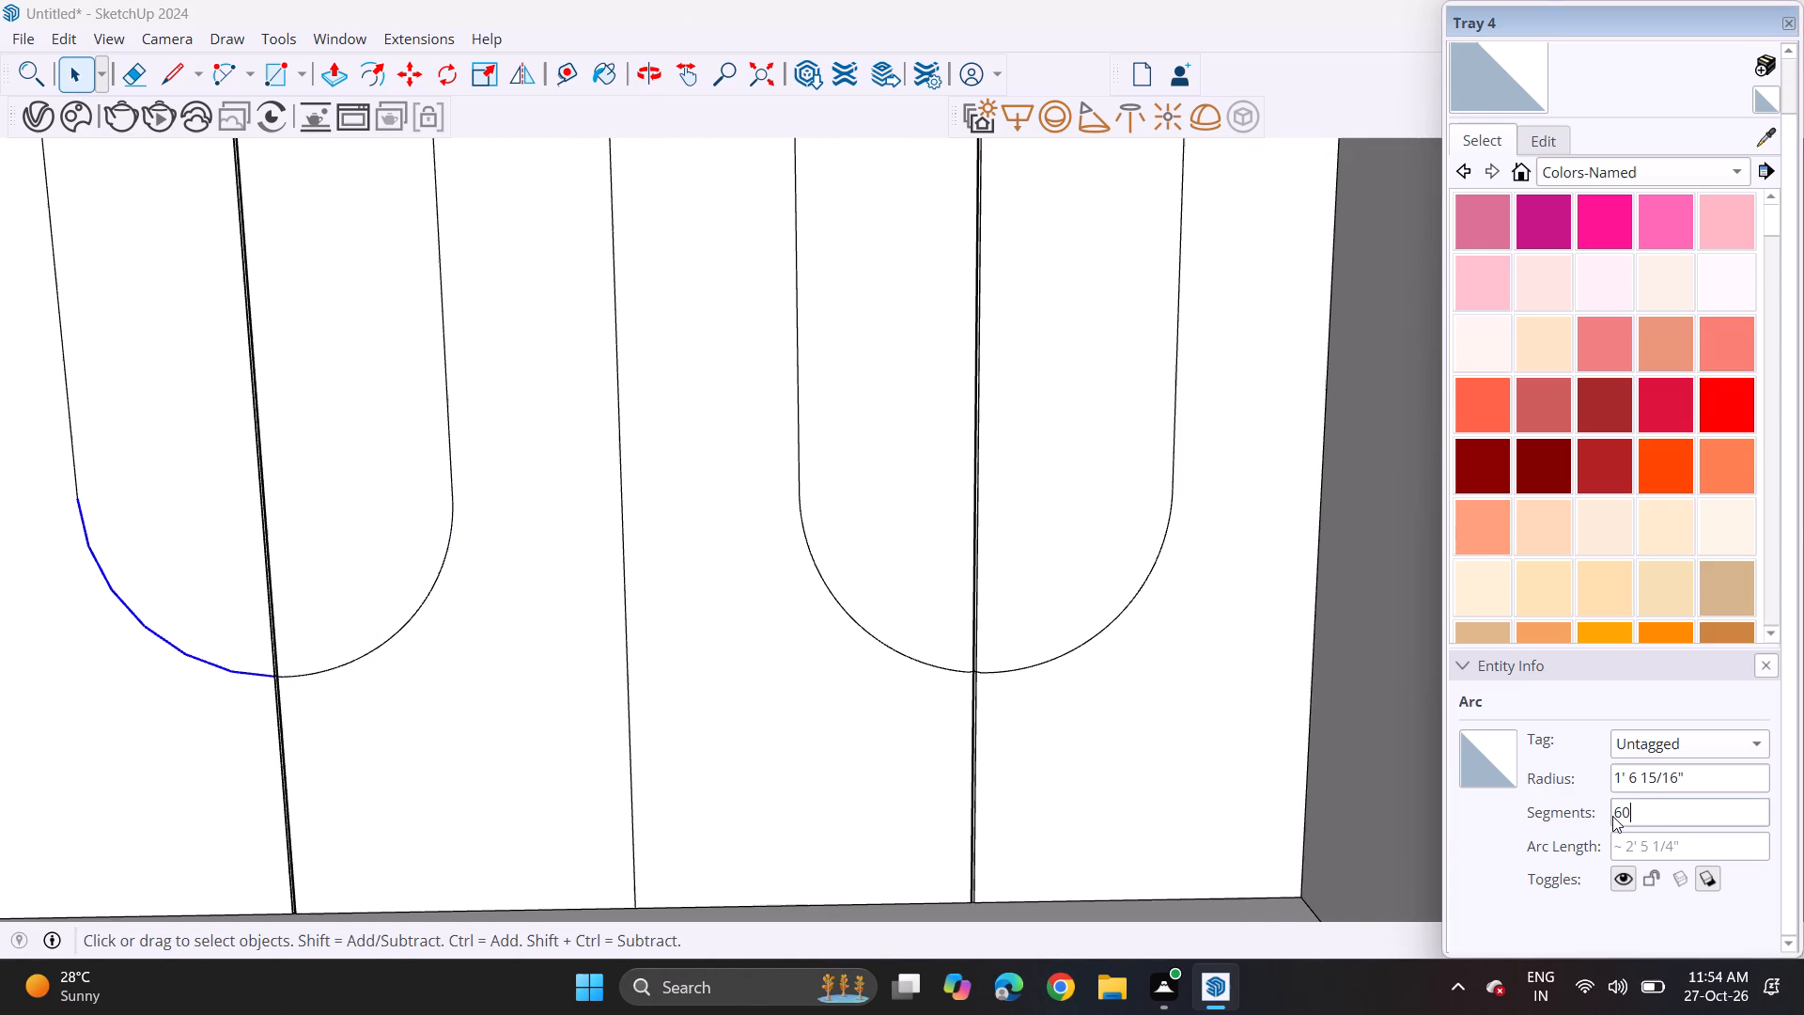
key(Return)
Draw two concentric circles, radii about 11 1/2" and 6 15/16", centred on the groove within the curve of the U shape nearer the niche.
scroll(707, 776, down, 3)
scroll(707, 776, up, 1)
scroll(707, 776, down, 3)
scroll(707, 776, up, 1)
scroll(707, 776, down, 3)
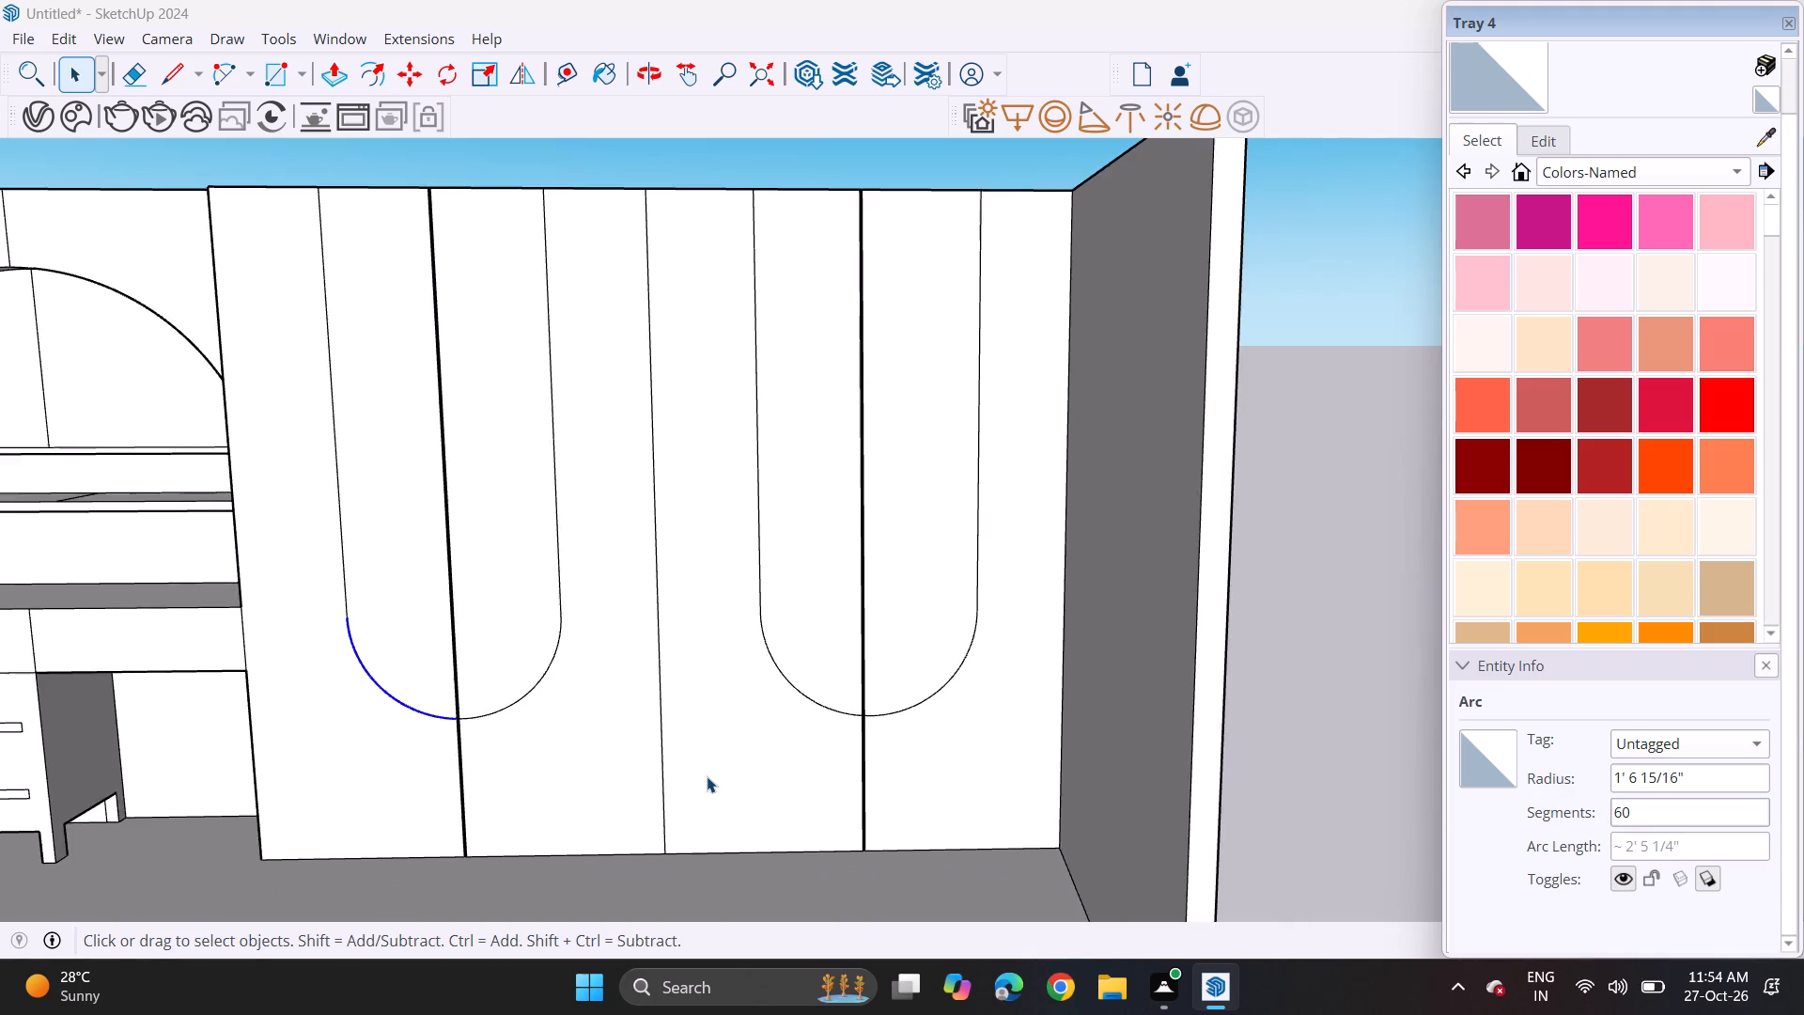
scroll(707, 776, down, 5)
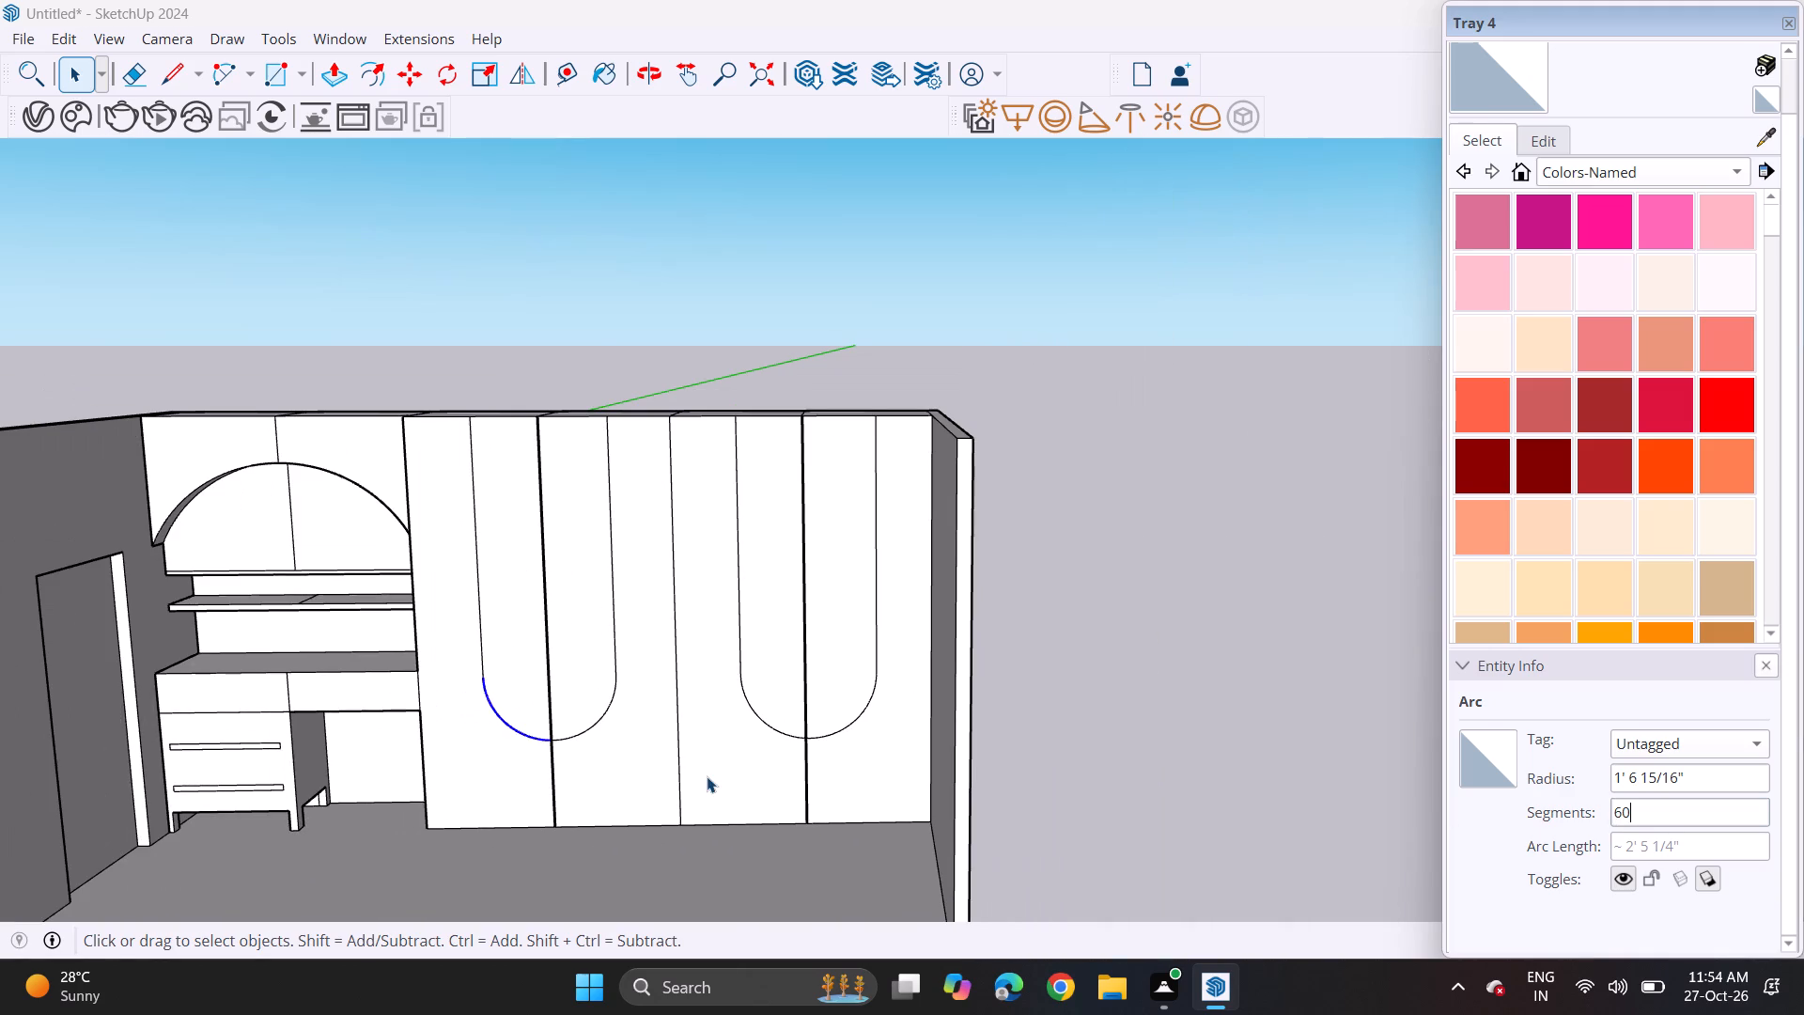
scroll(540, 668, up, 3)
scroll(540, 676, down, 1)
scroll(540, 676, up, 2)
scroll(540, 676, down, 2)
scroll(540, 676, up, 1)
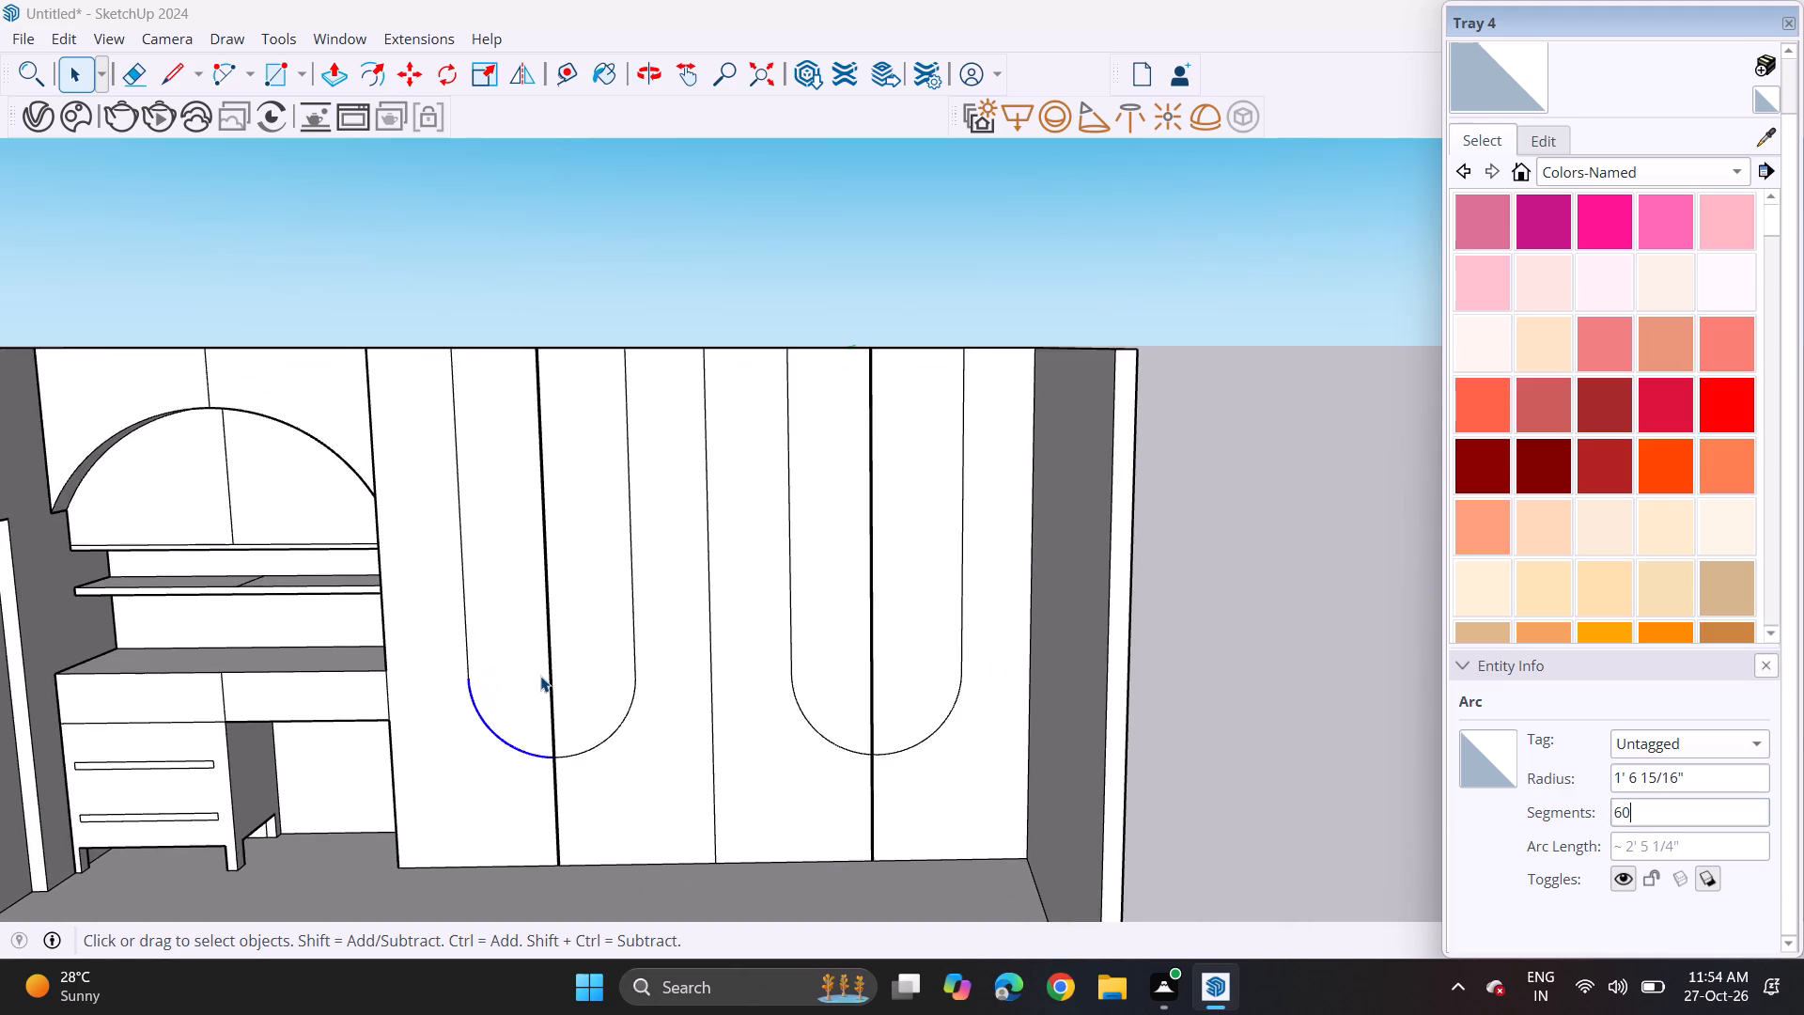
scroll(540, 676, up, 3)
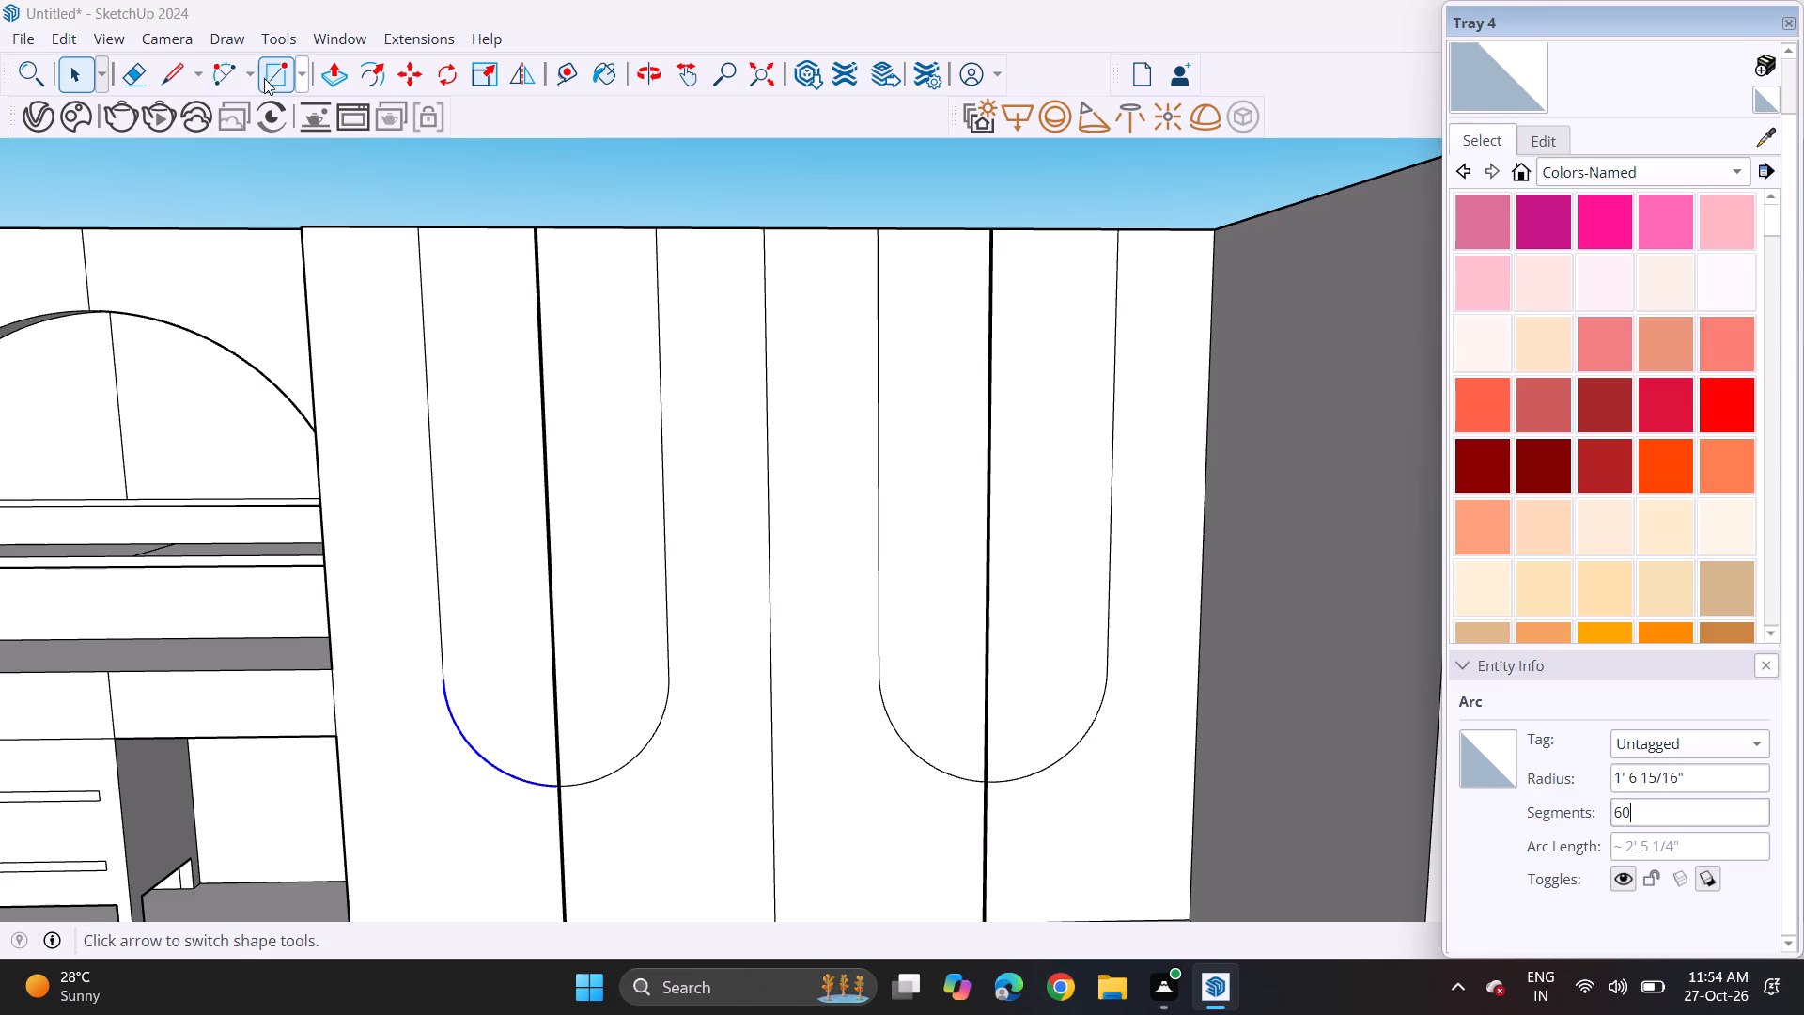
click(309, 84)
click(301, 74)
click(306, 160)
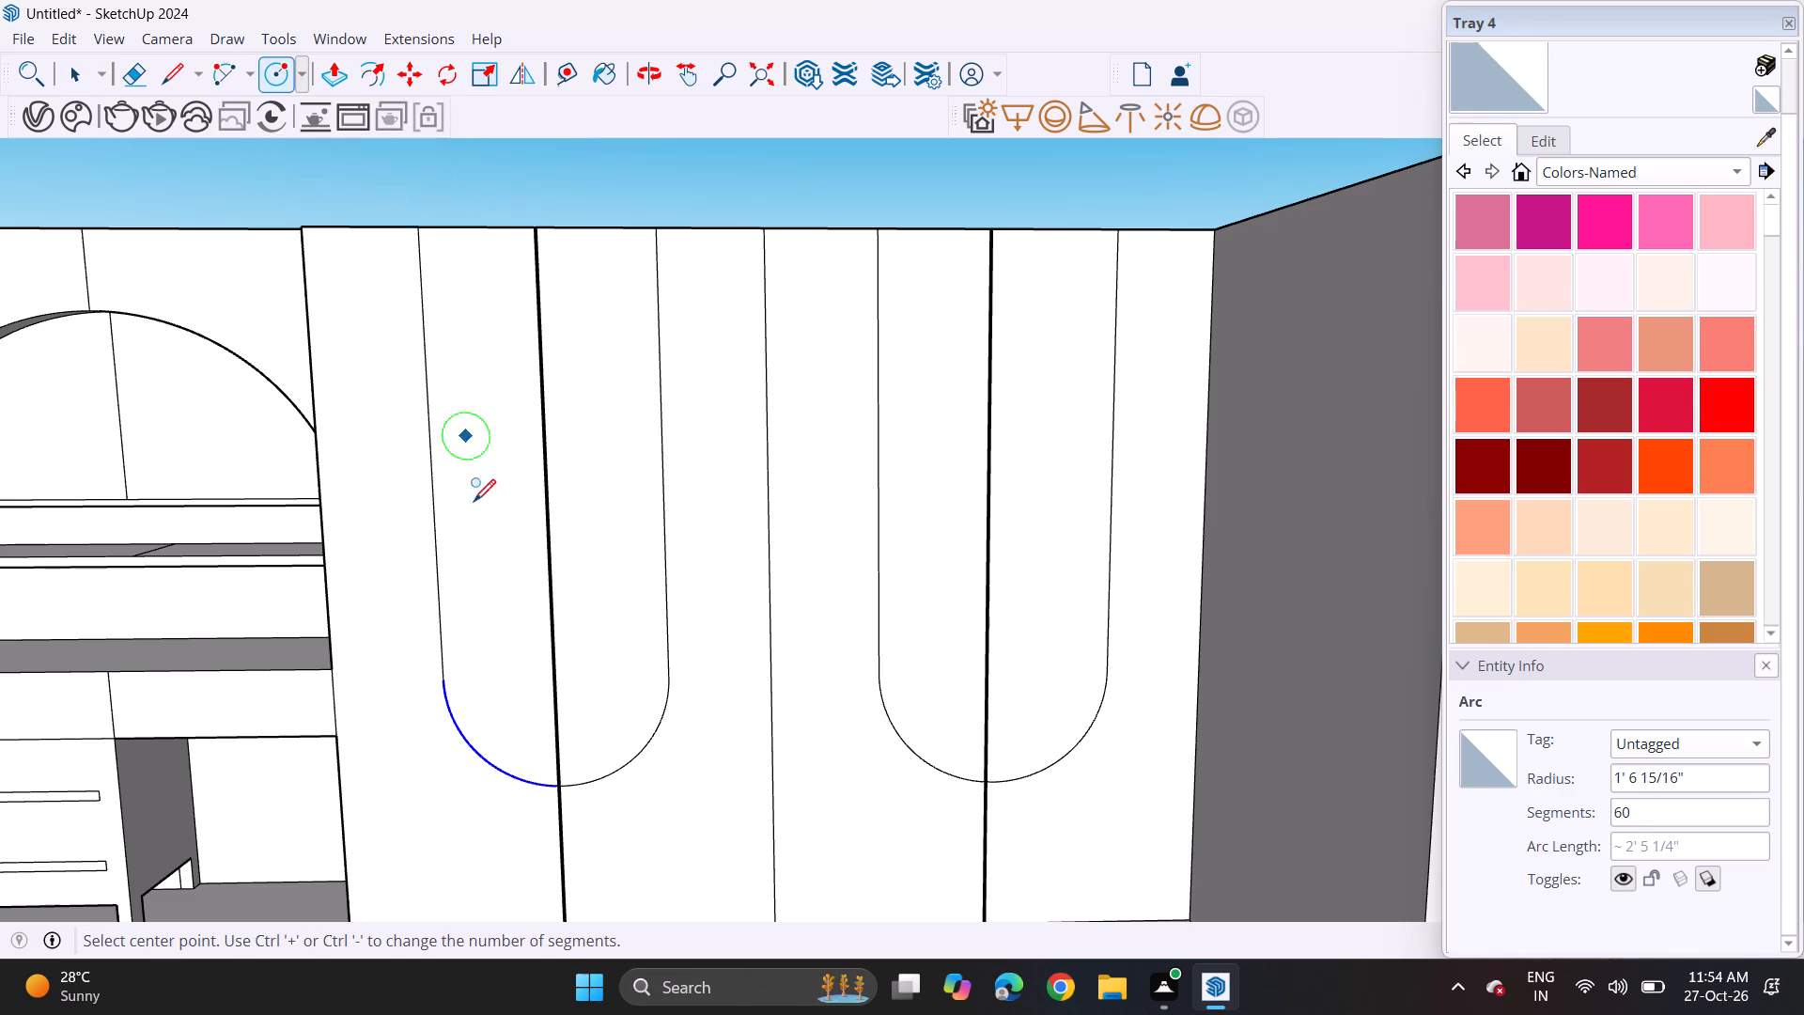
scroll(549, 675, up, 3)
click(556, 676)
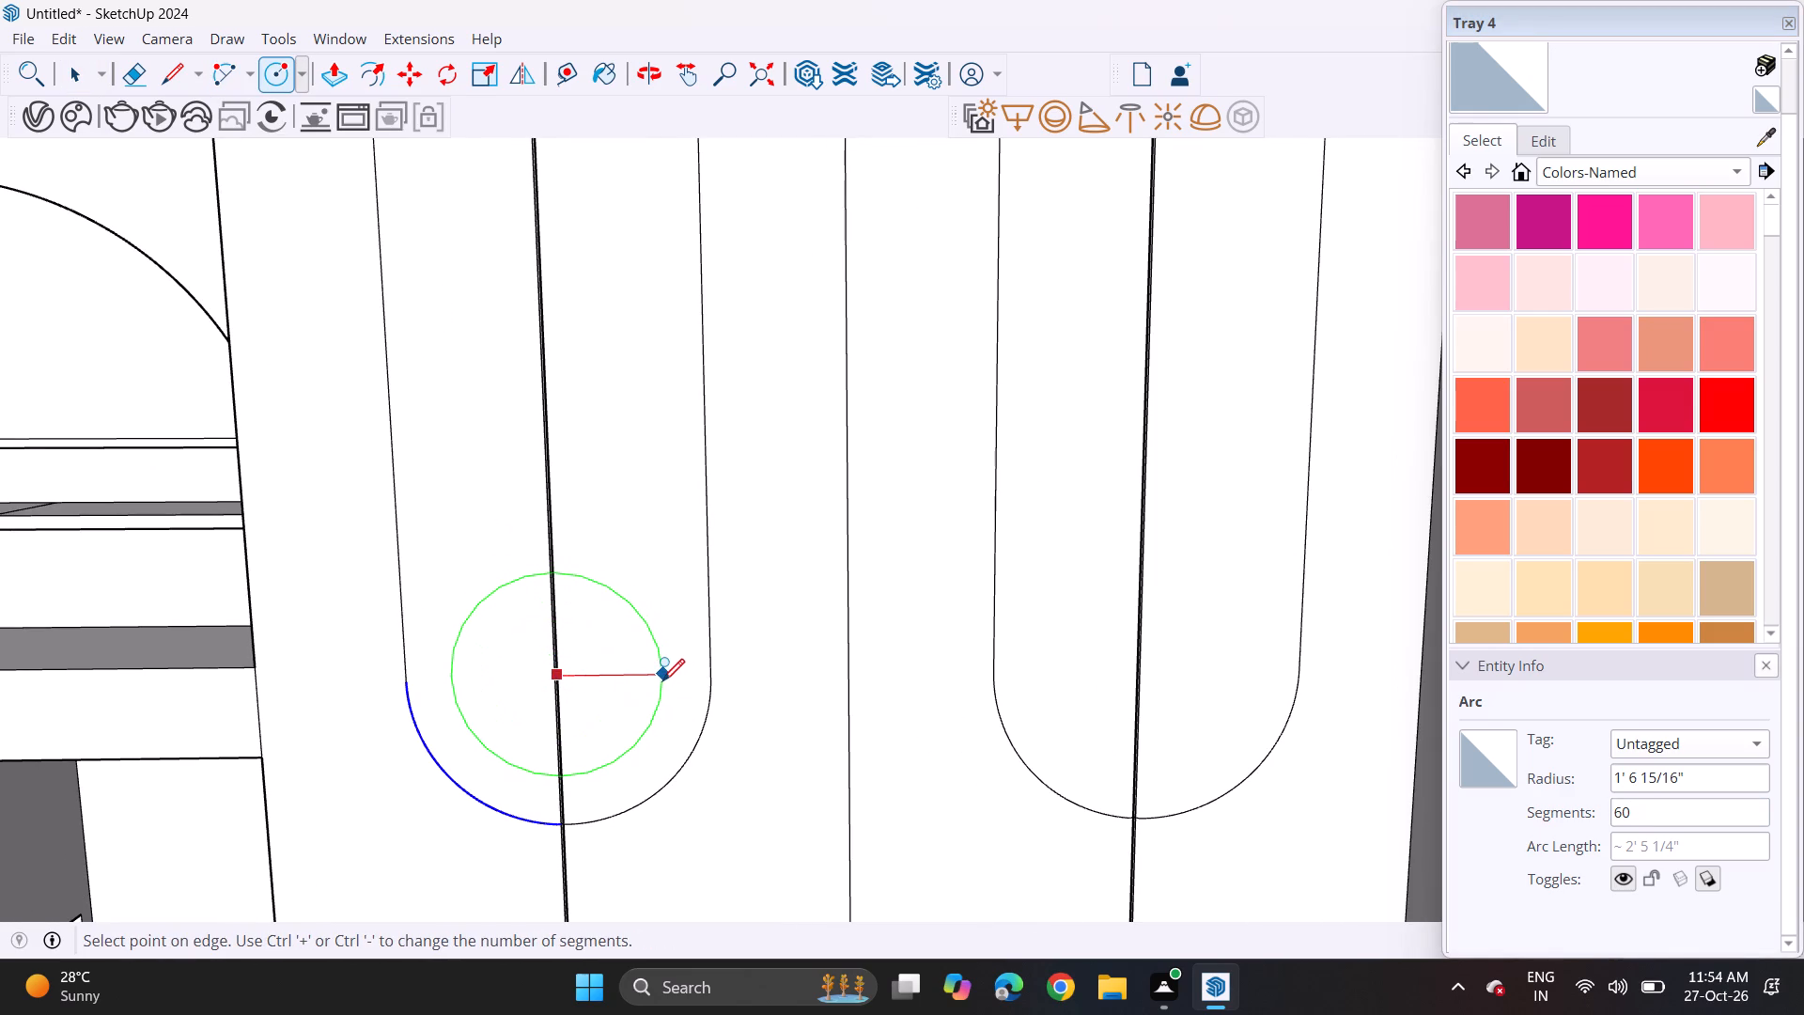
click(649, 678)
click(560, 680)
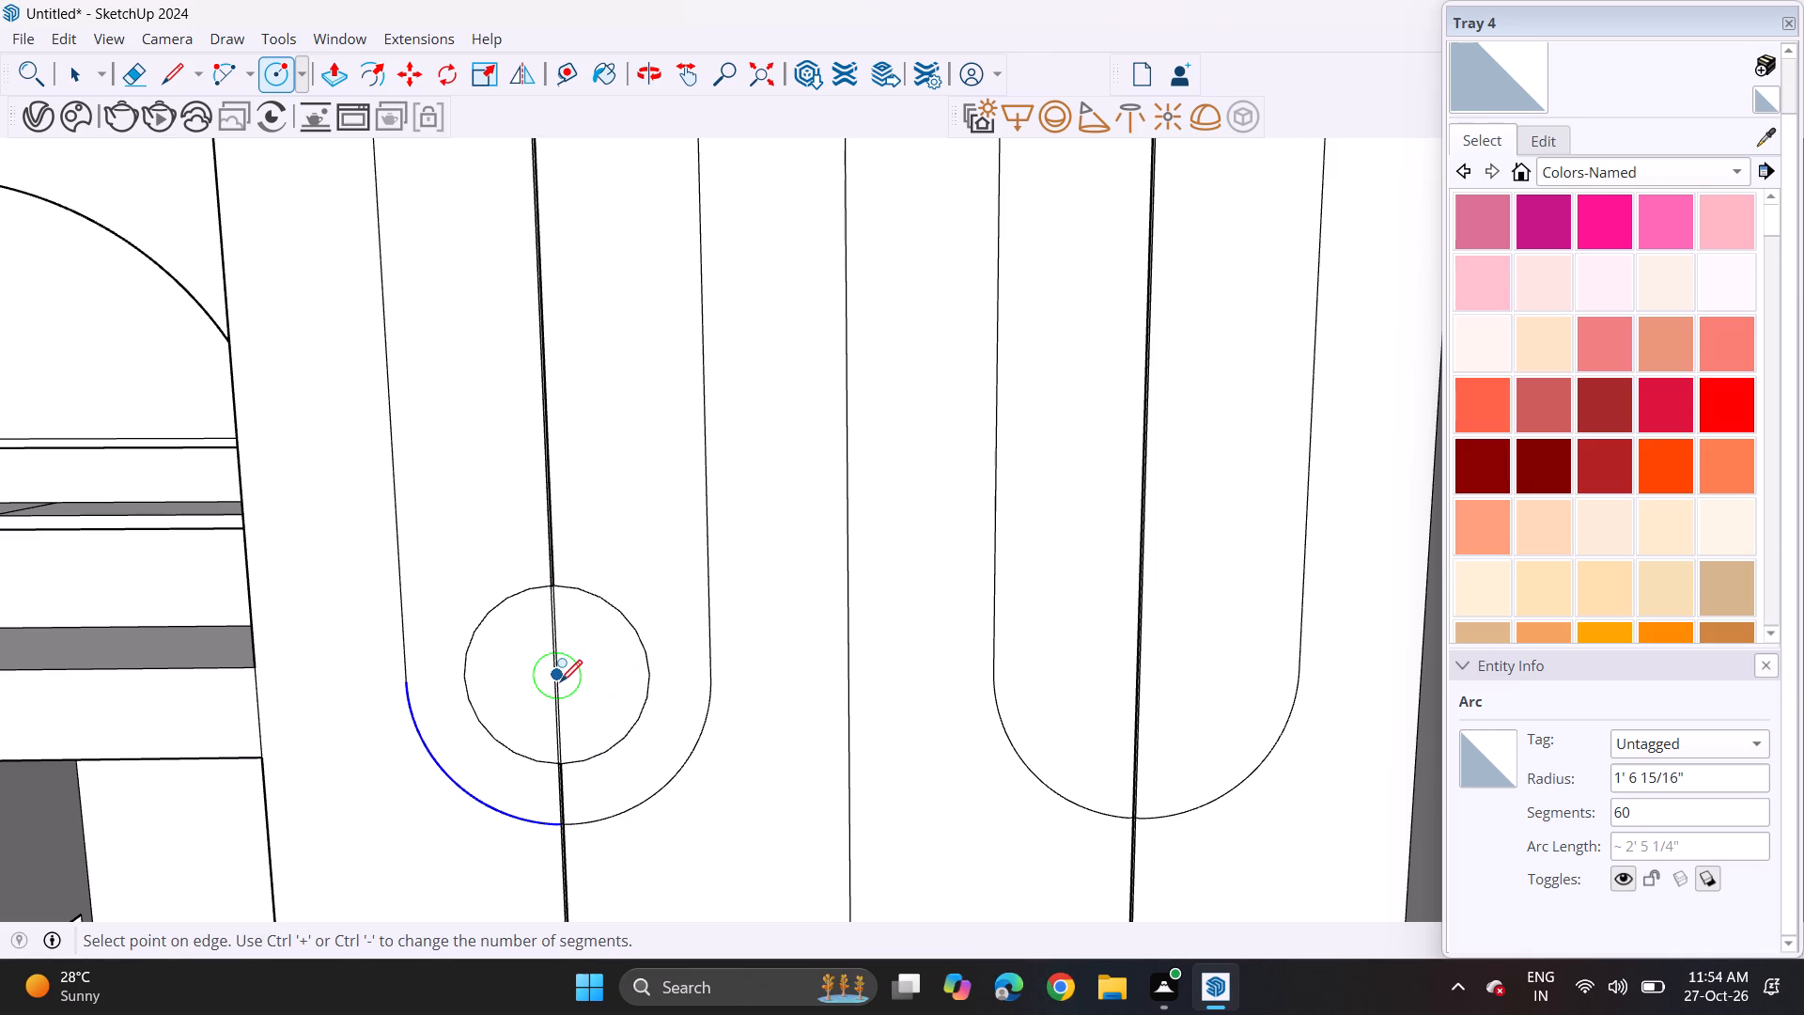
click(613, 685)
key(space)
Set the outer and inner circle halves on the side away from the niche, in the nearer U shape, to 60 segments.
click(645, 652)
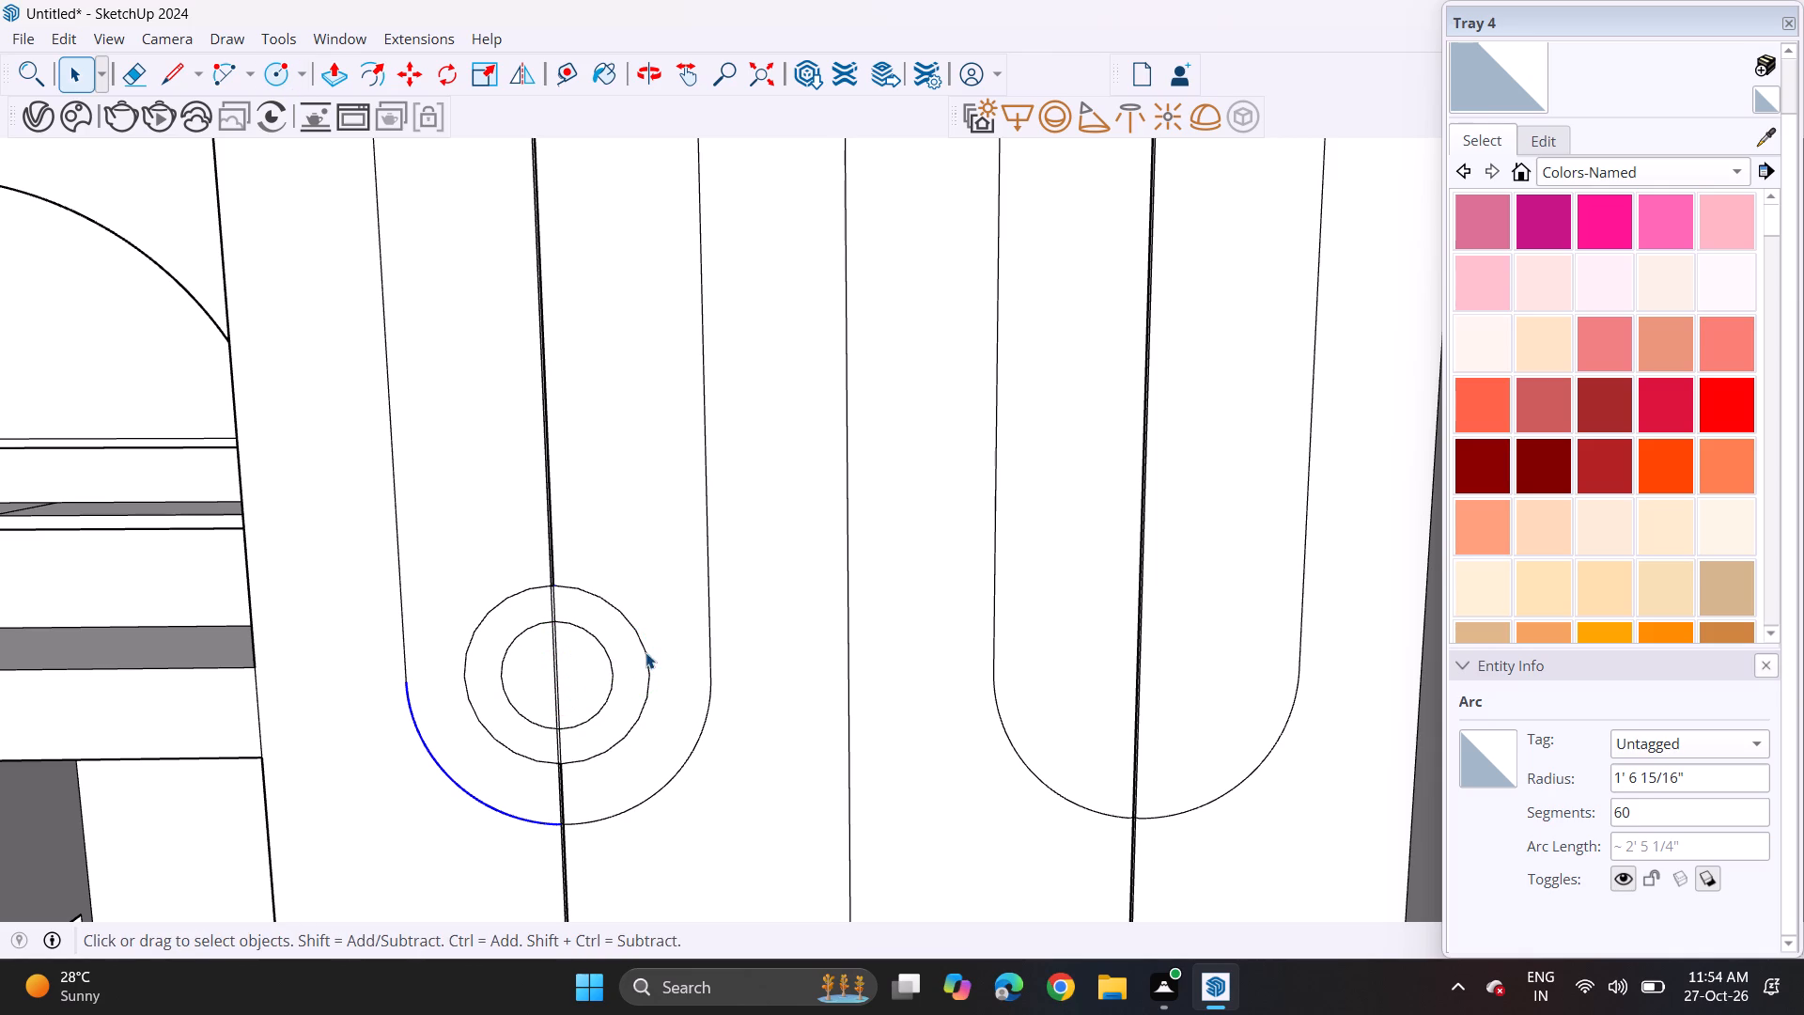
click(1654, 806)
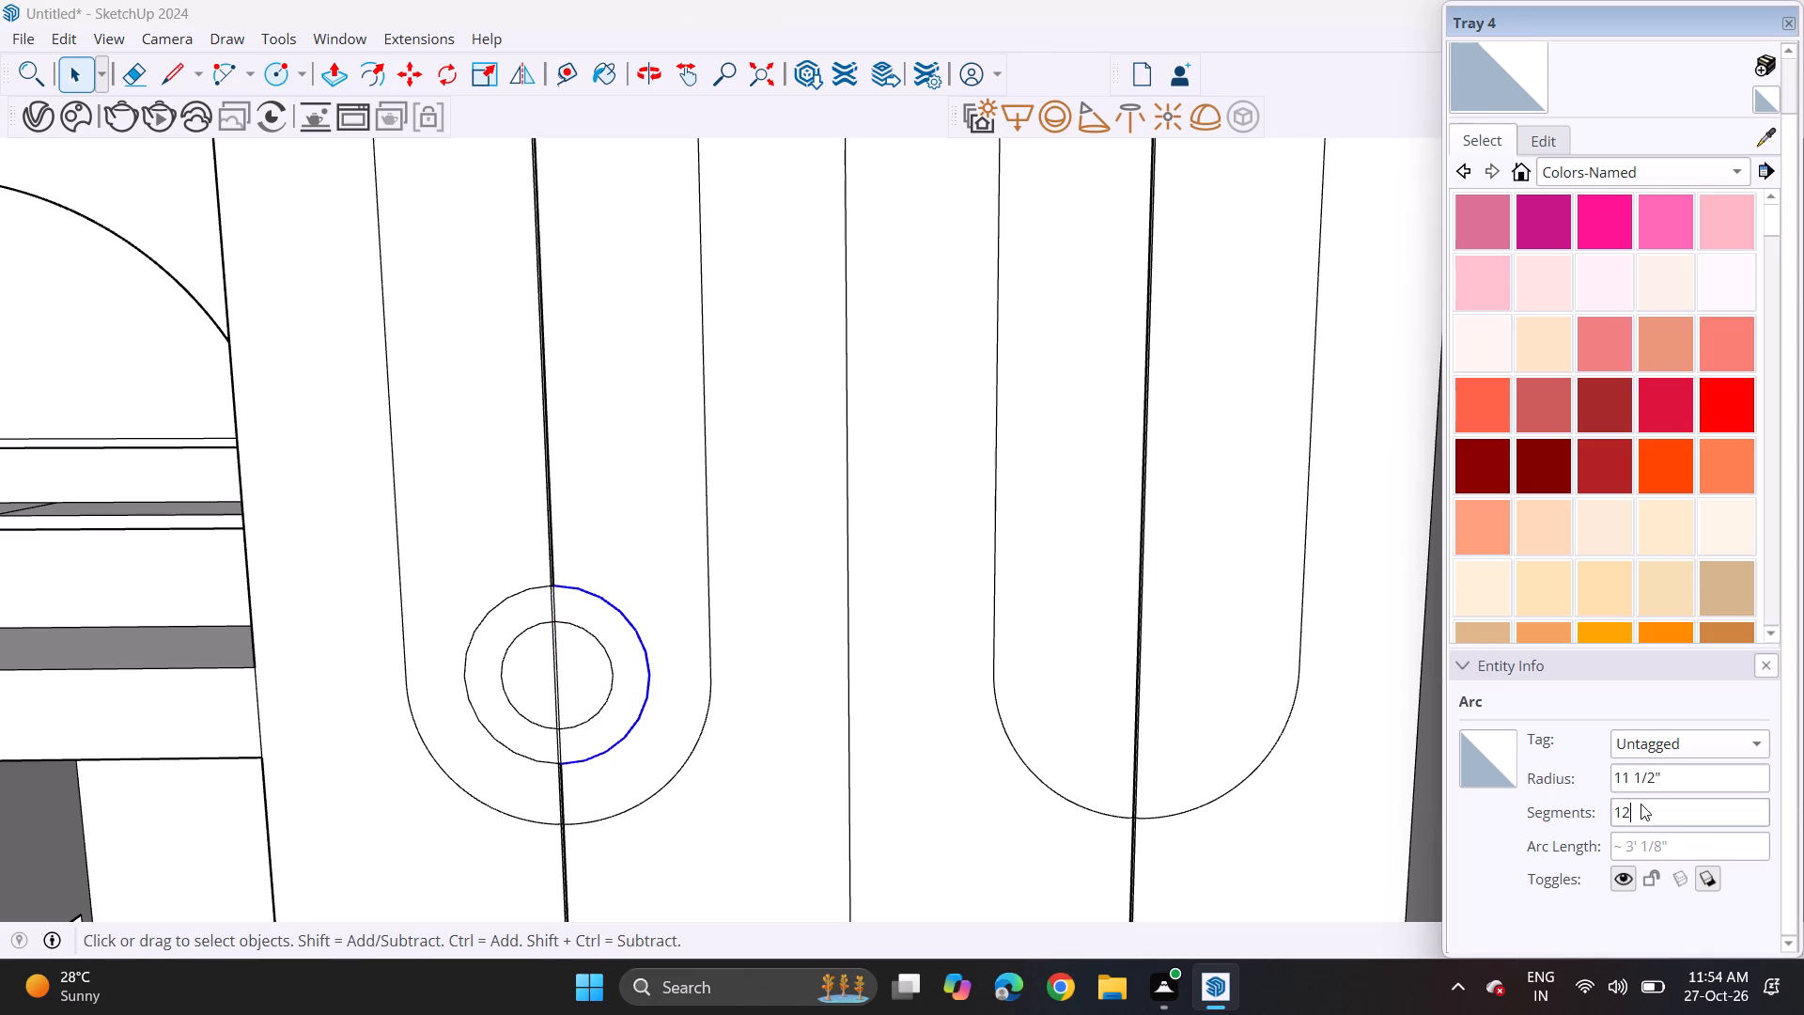
key(BackSpace)
key(BackSpace)
key(BackSpace)
text(60)
key(Return)
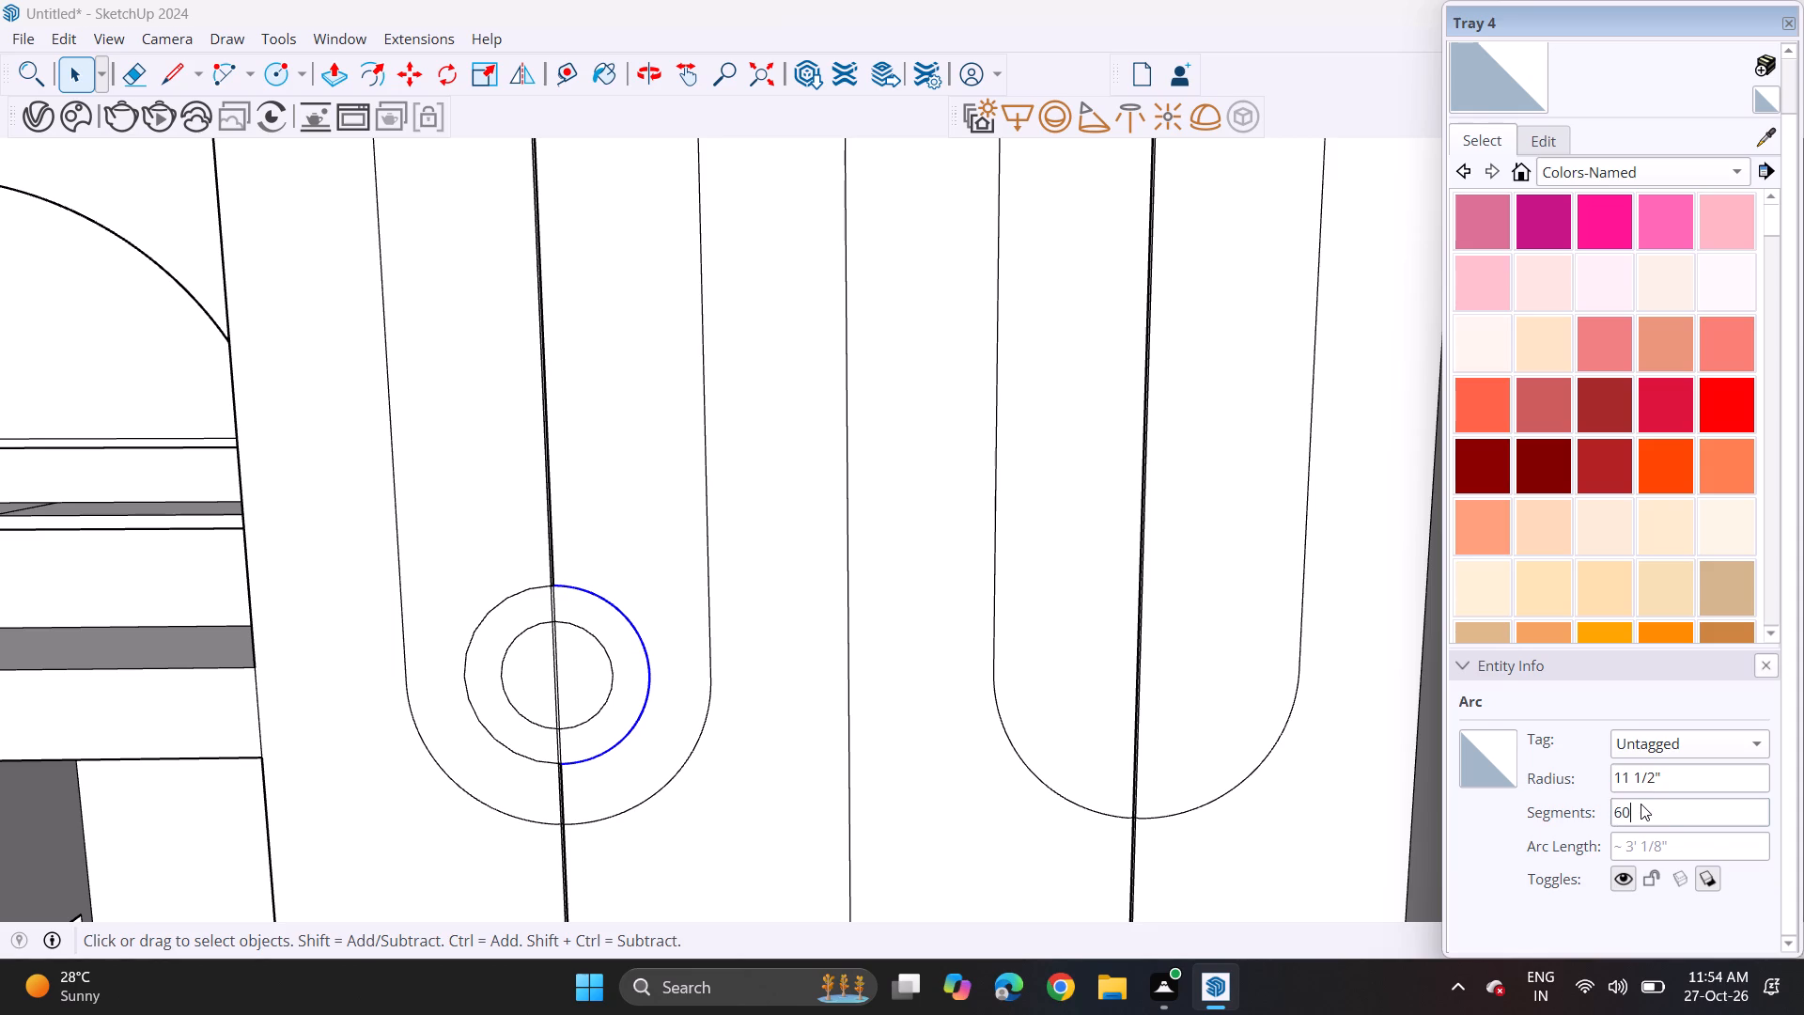
click(614, 668)
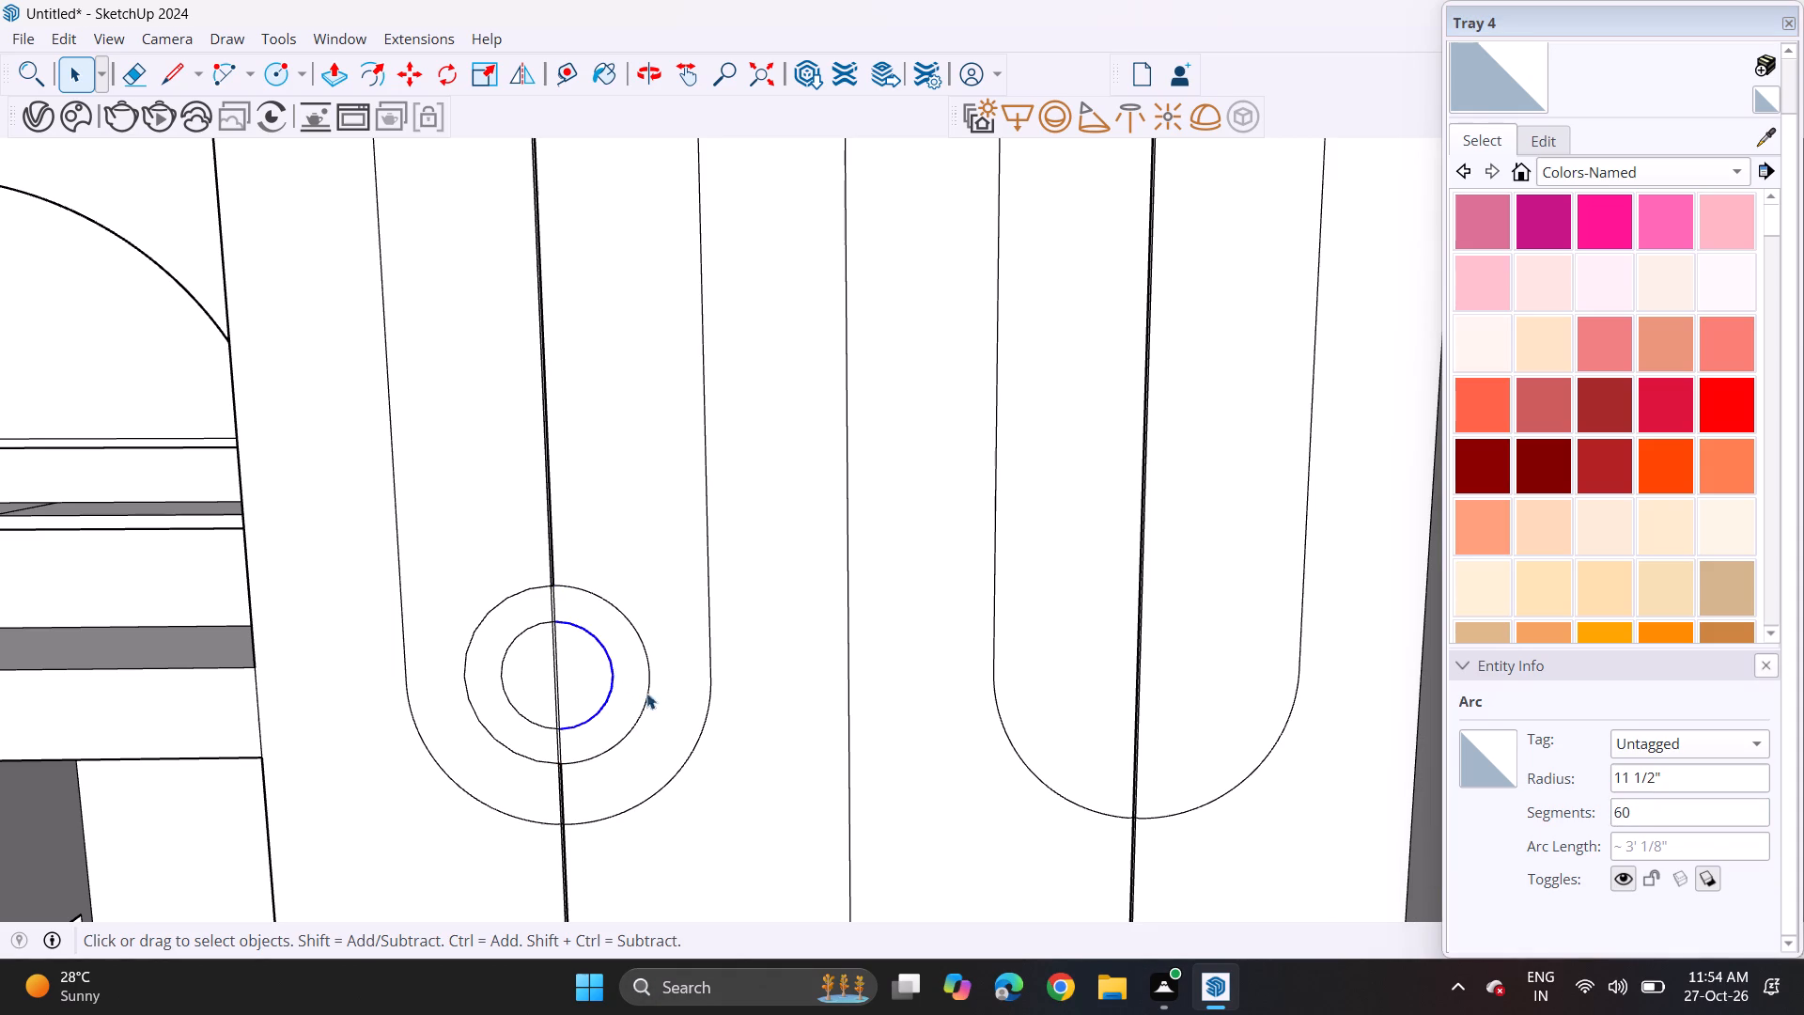
click(1640, 813)
key(BackSpace)
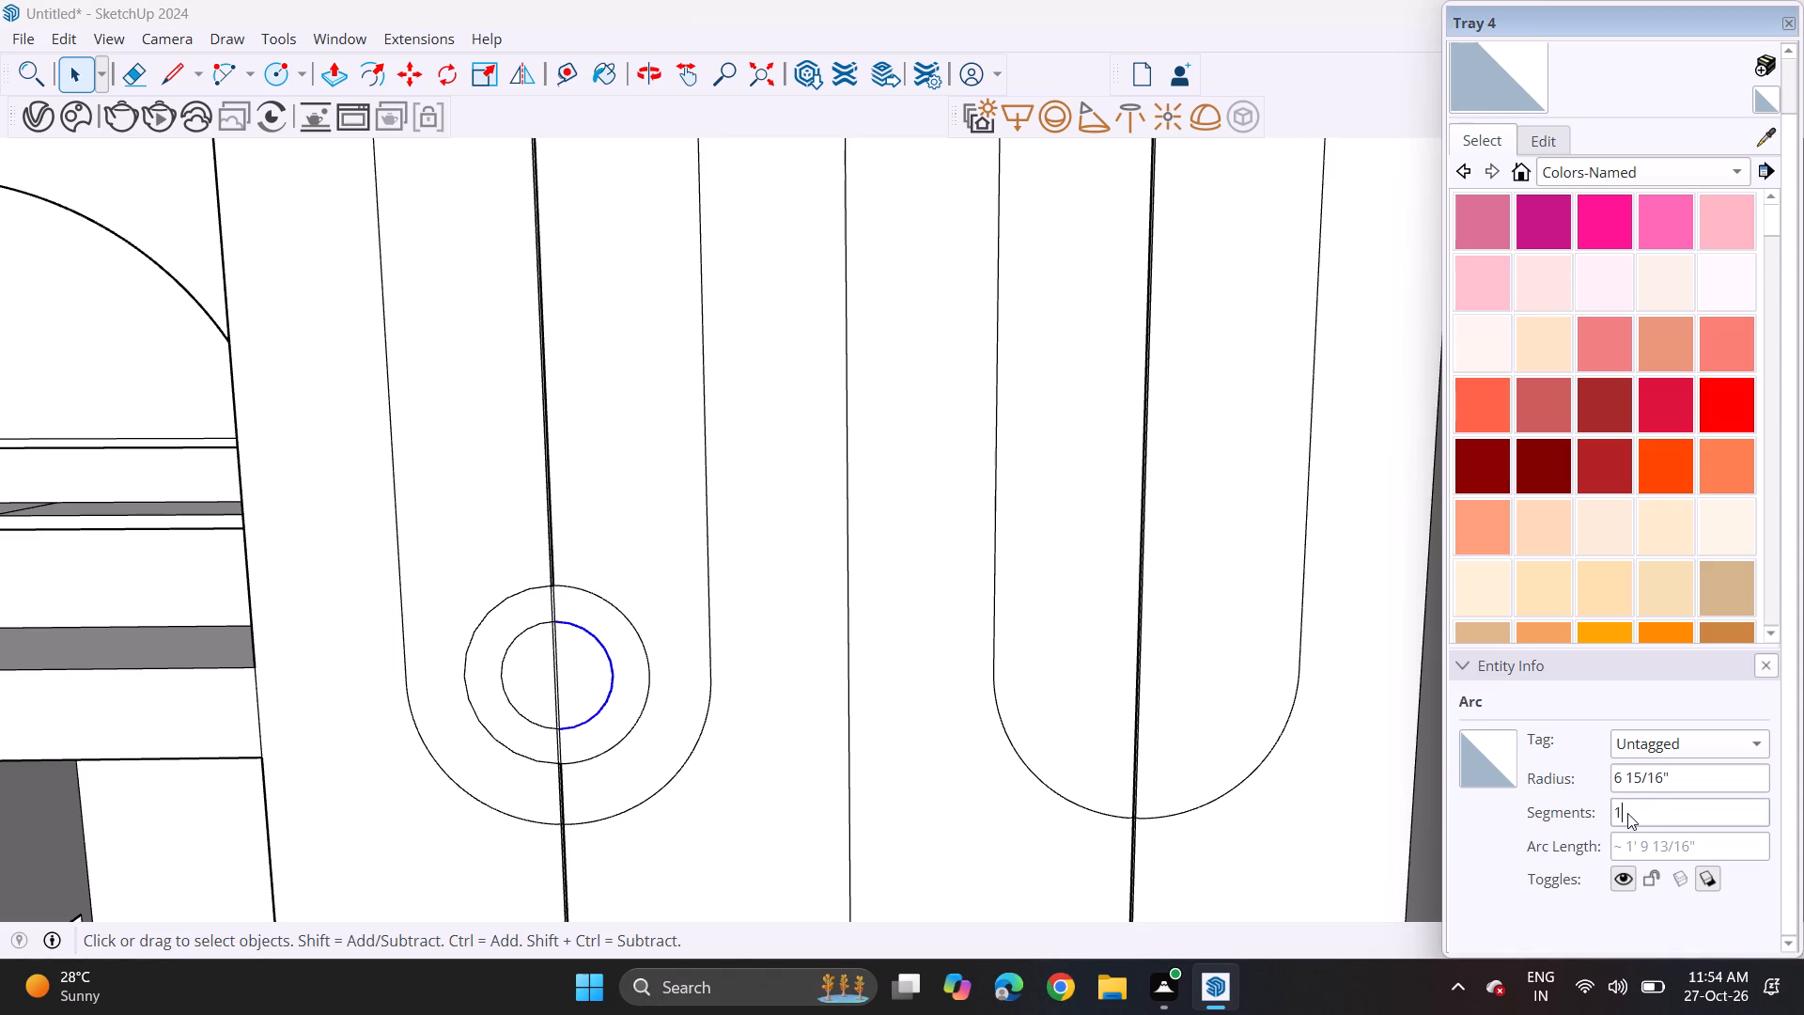
key(BackSpace)
key(BackSpace)
text(60)
key(Return)
Set the niche-side halves of the outer and inner circles in the nearer U shape to 60 segments.
click(514, 597)
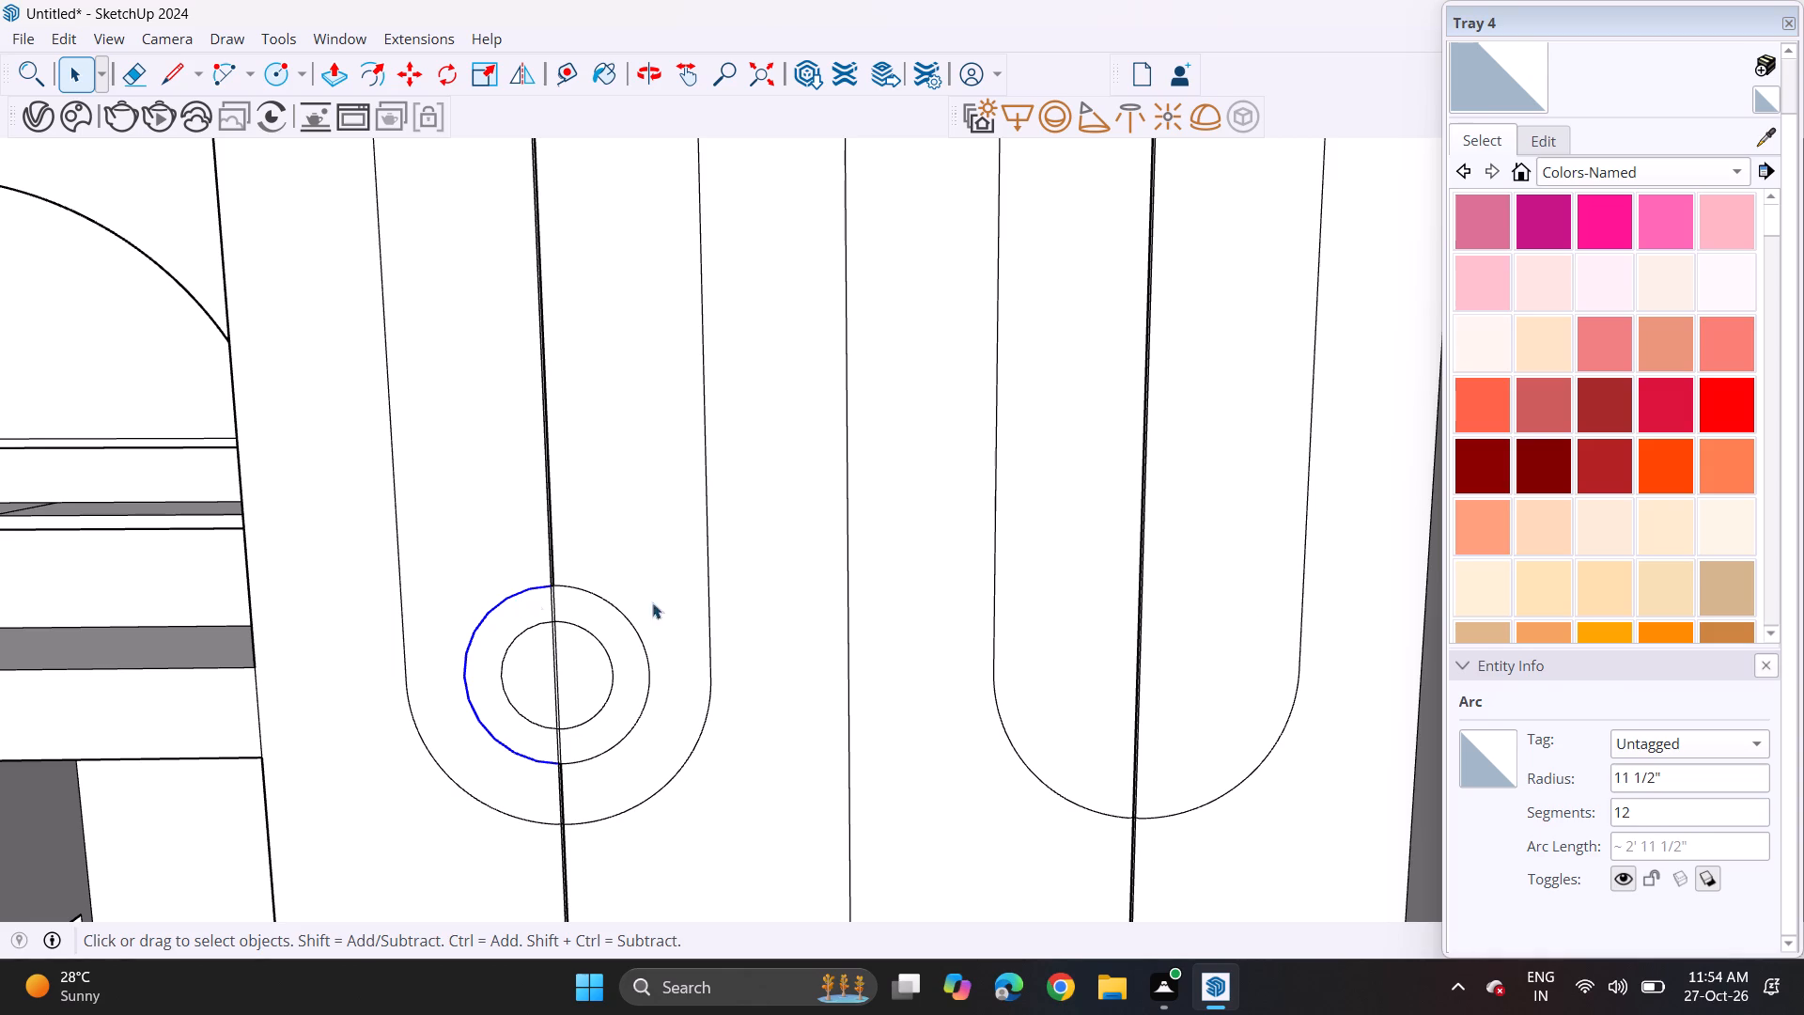
click(1660, 827)
click(1656, 809)
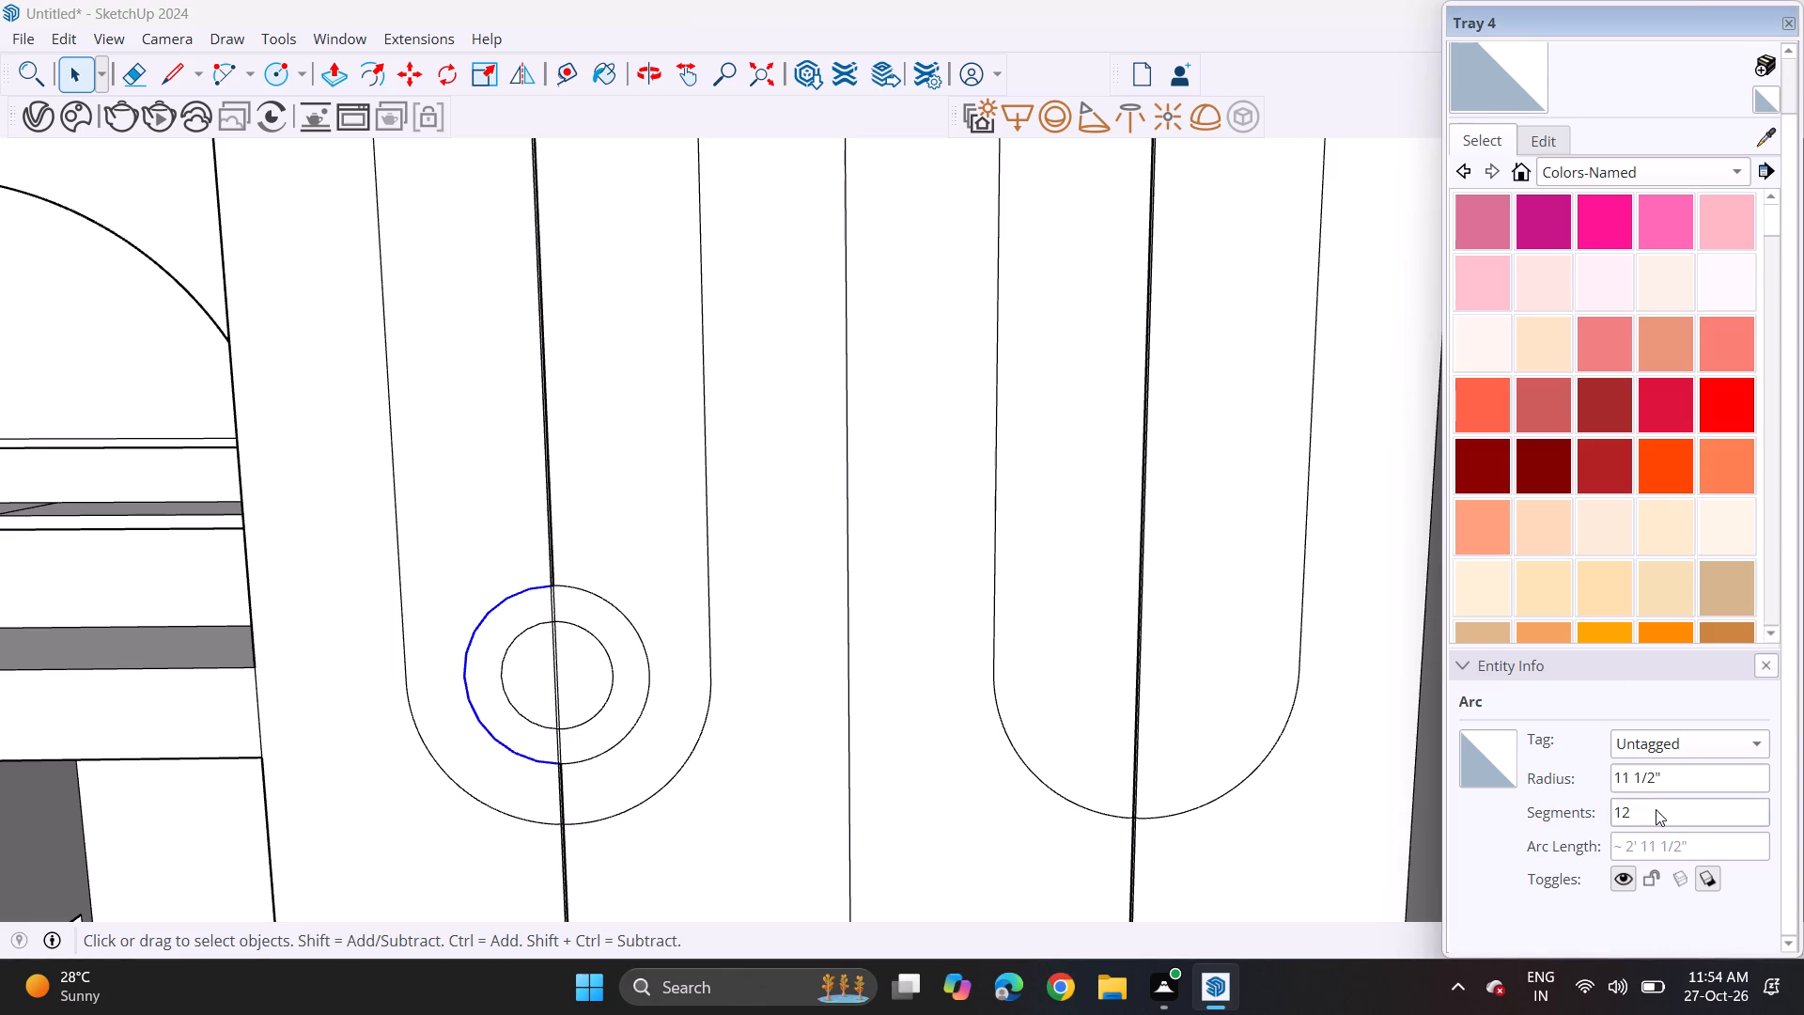
key(BackSpace)
key(BackSpace)
key(BackSpace)
text(60)
key(Return)
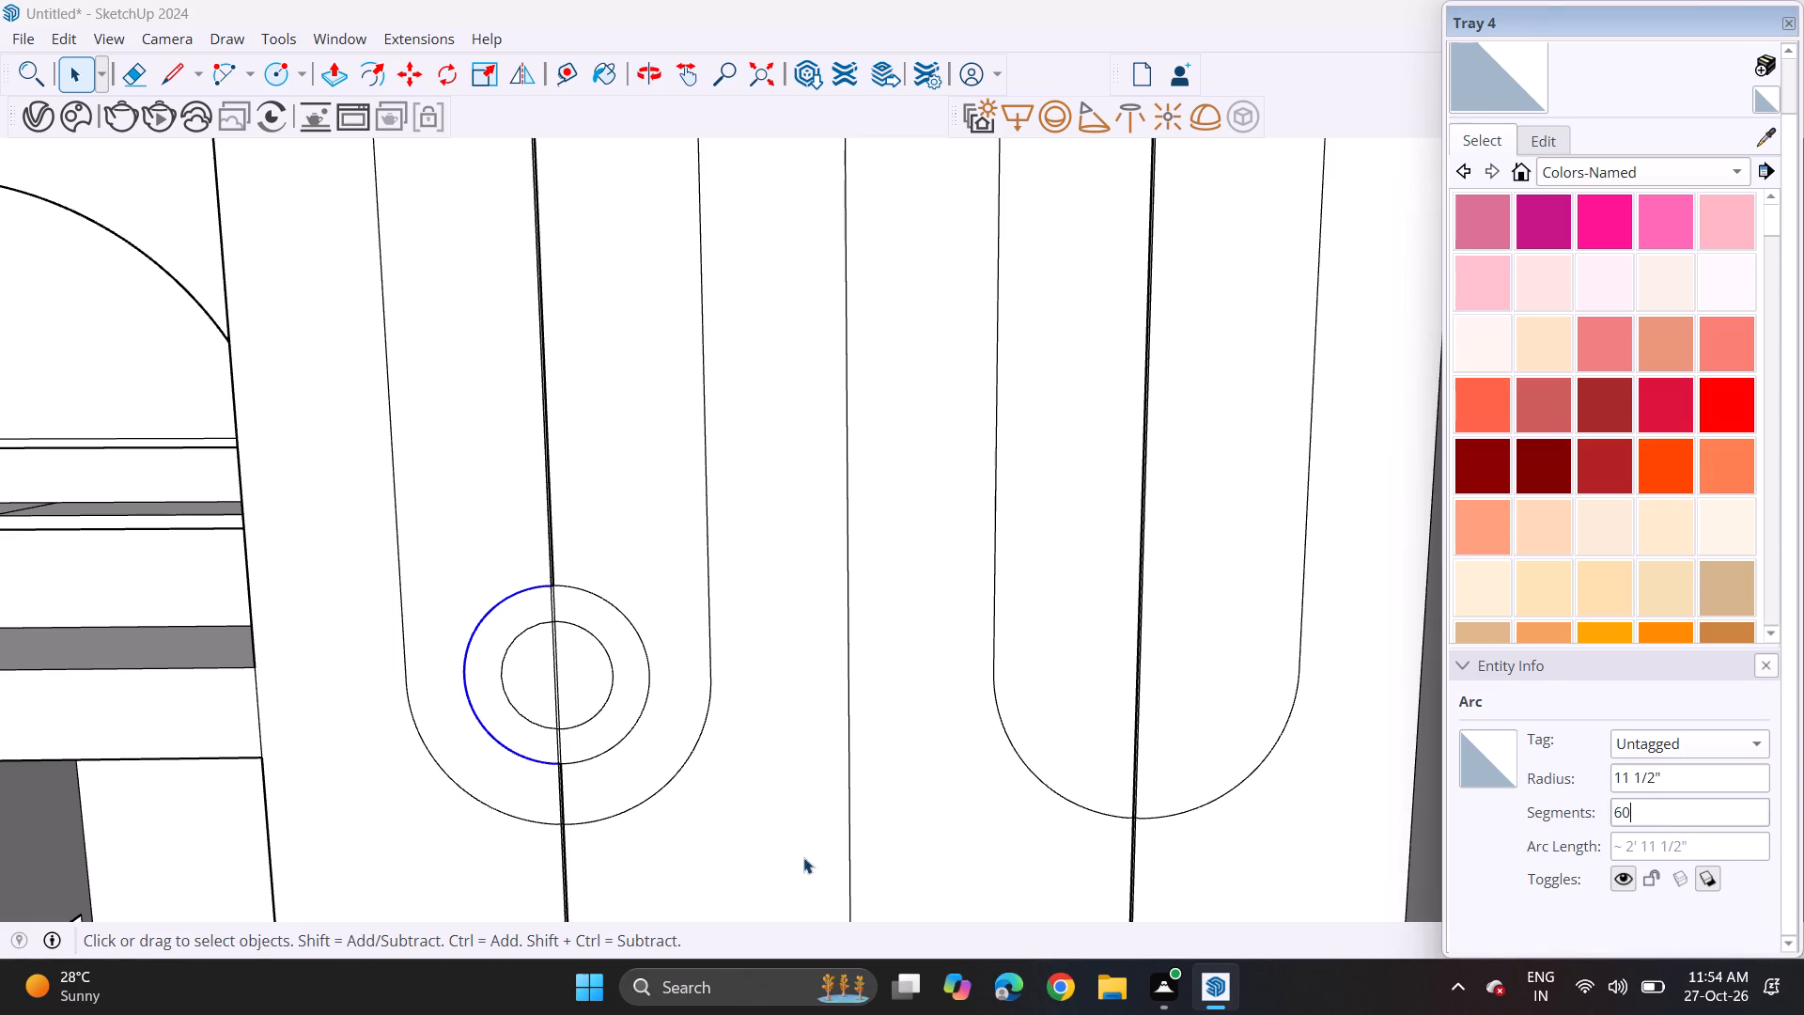
click(525, 627)
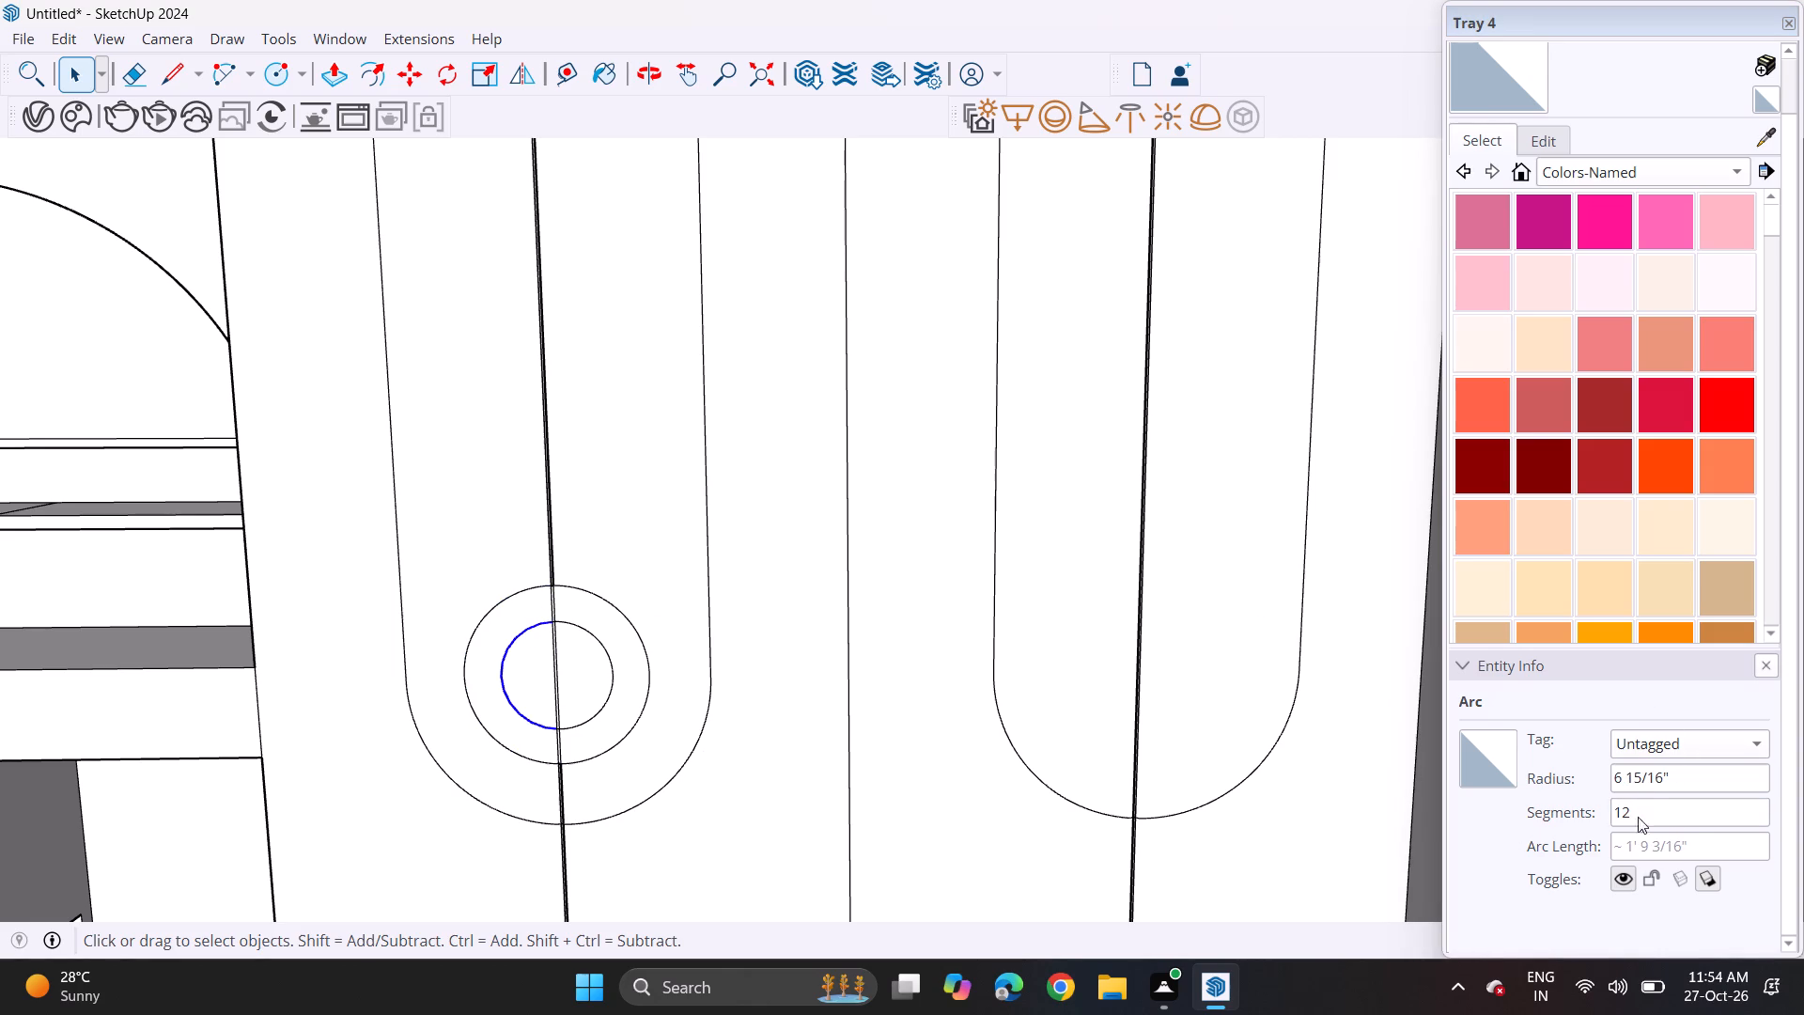
click(1645, 804)
key(BackSpace)
key(BackSpace)
key(BackSpace)
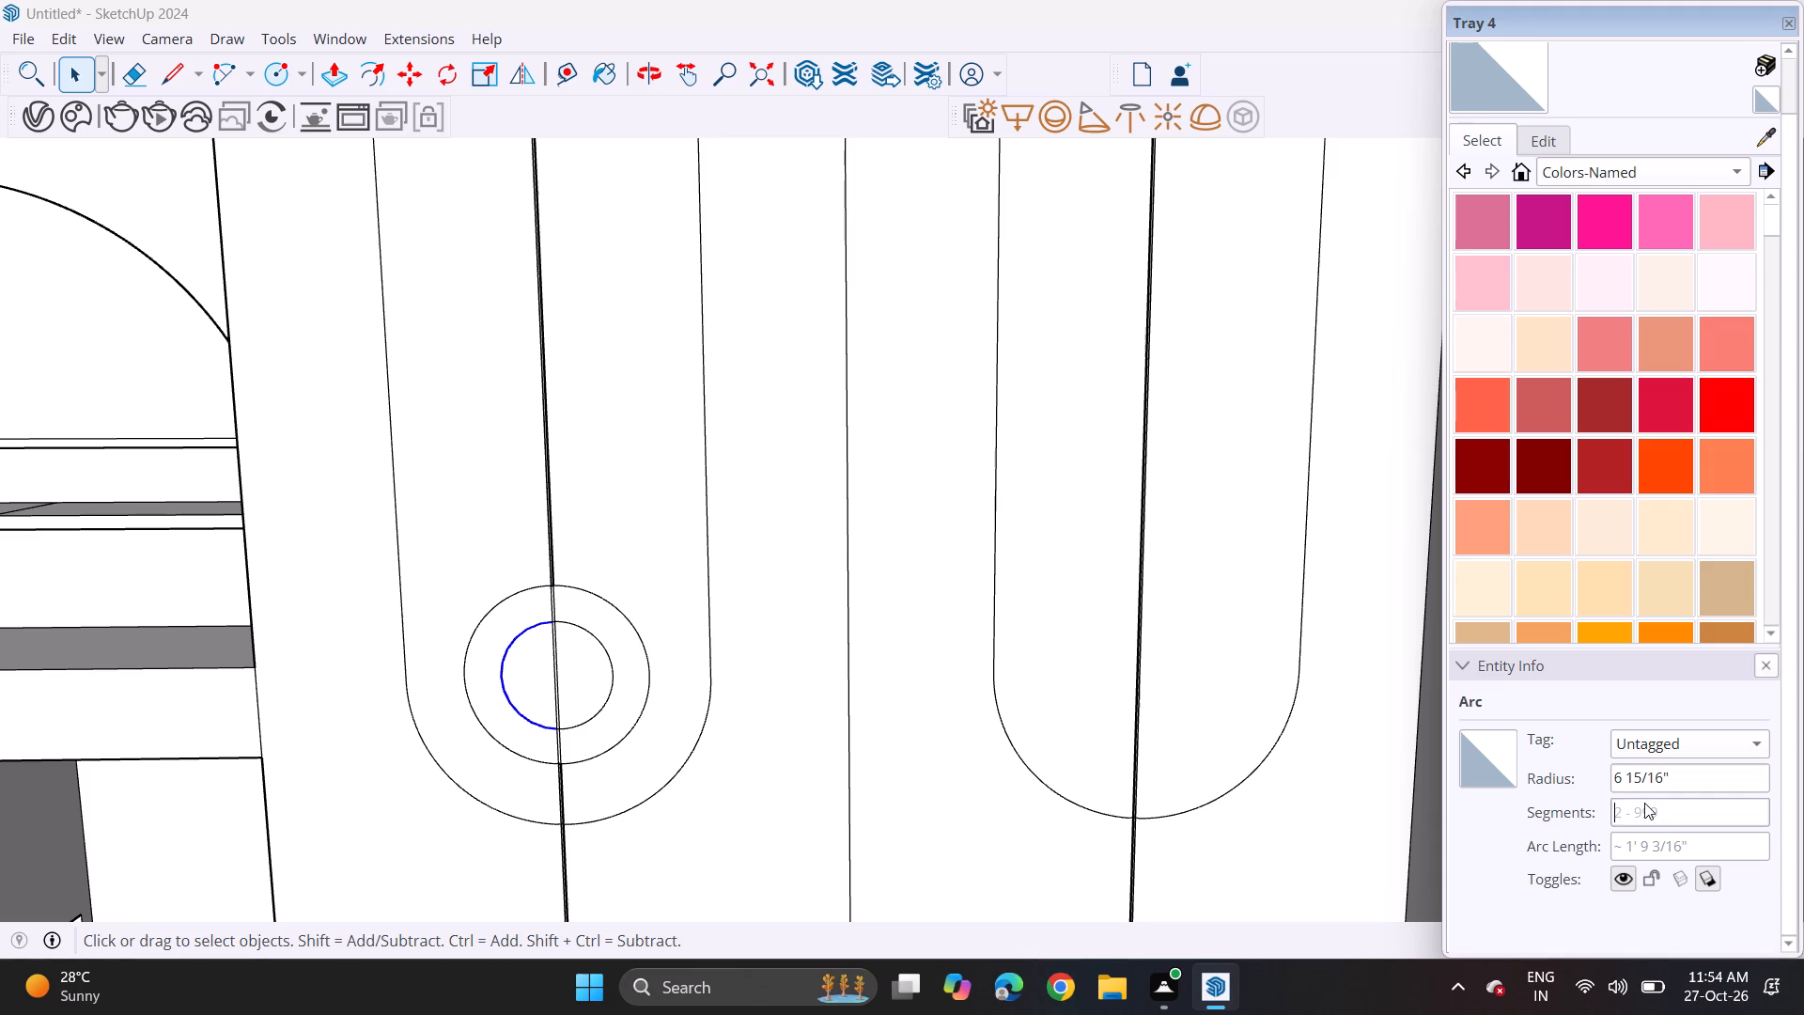
text(60)
key(Return)
Draw two concentric circles, radii about 7 5/8" and 11 7/16", on the farther U shape's groove, level with the first pair.
scroll(566, 676, down, 4)
click(269, 71)
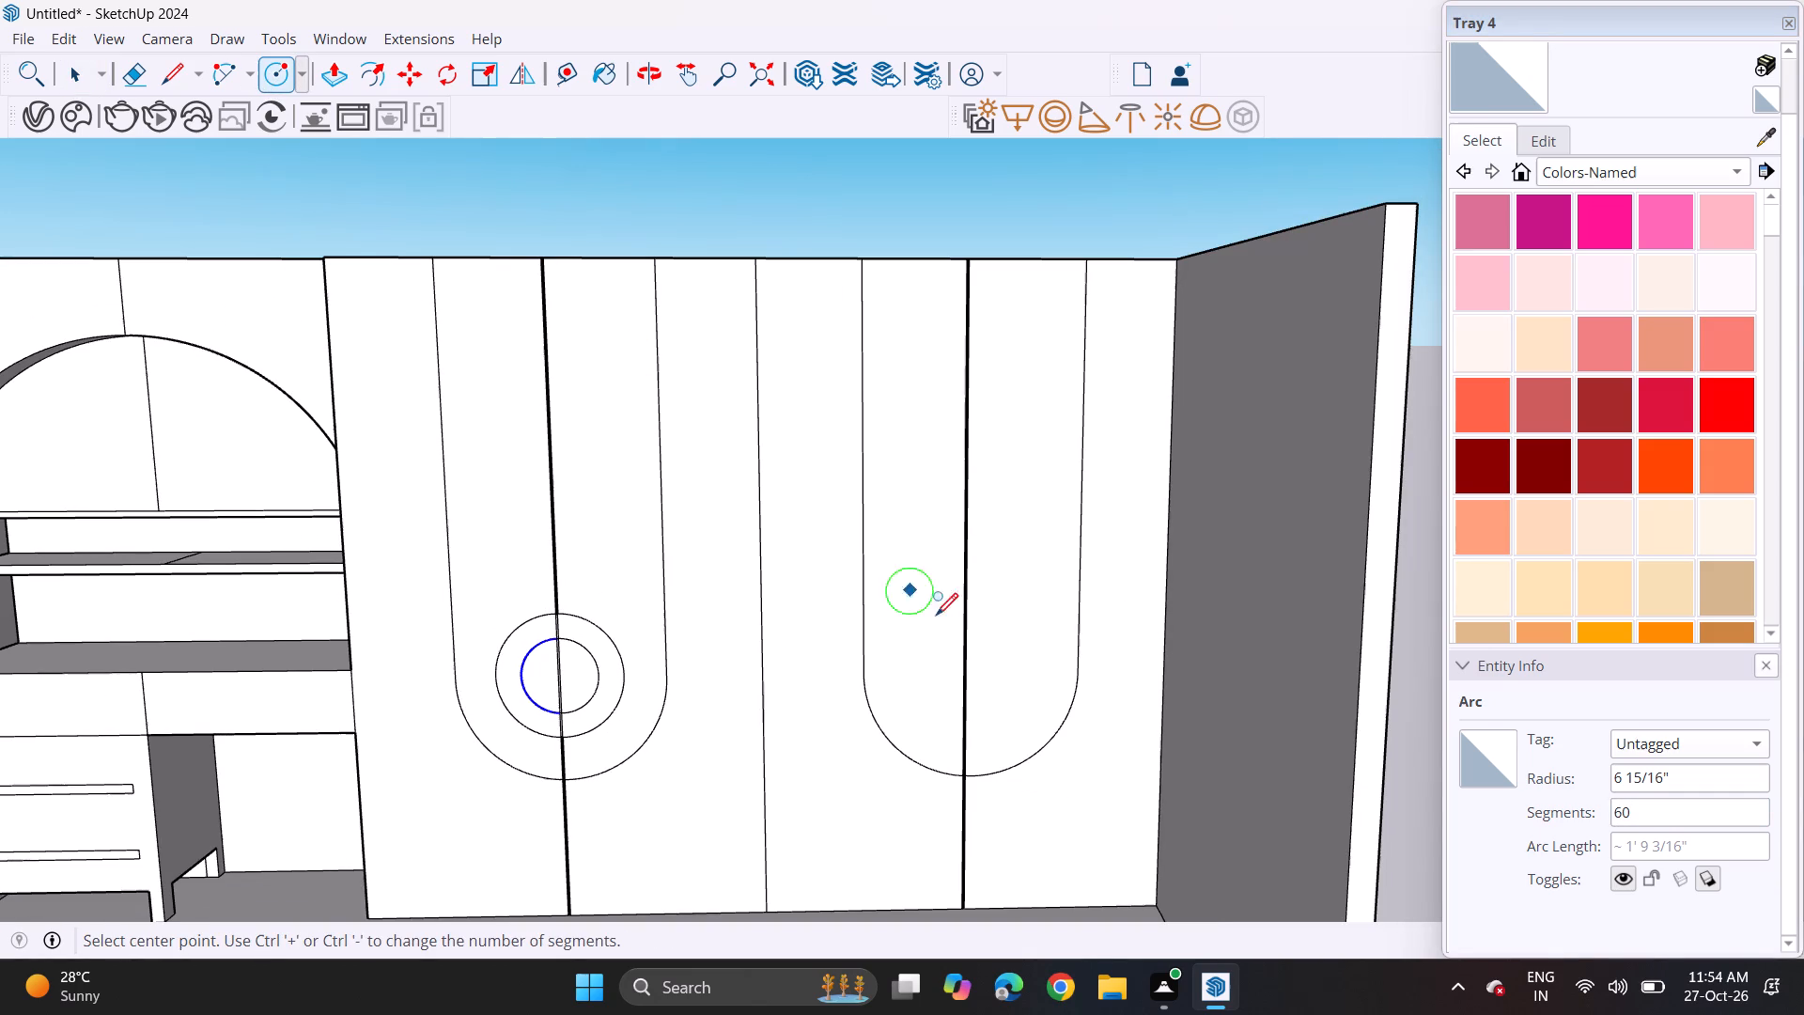
click(965, 686)
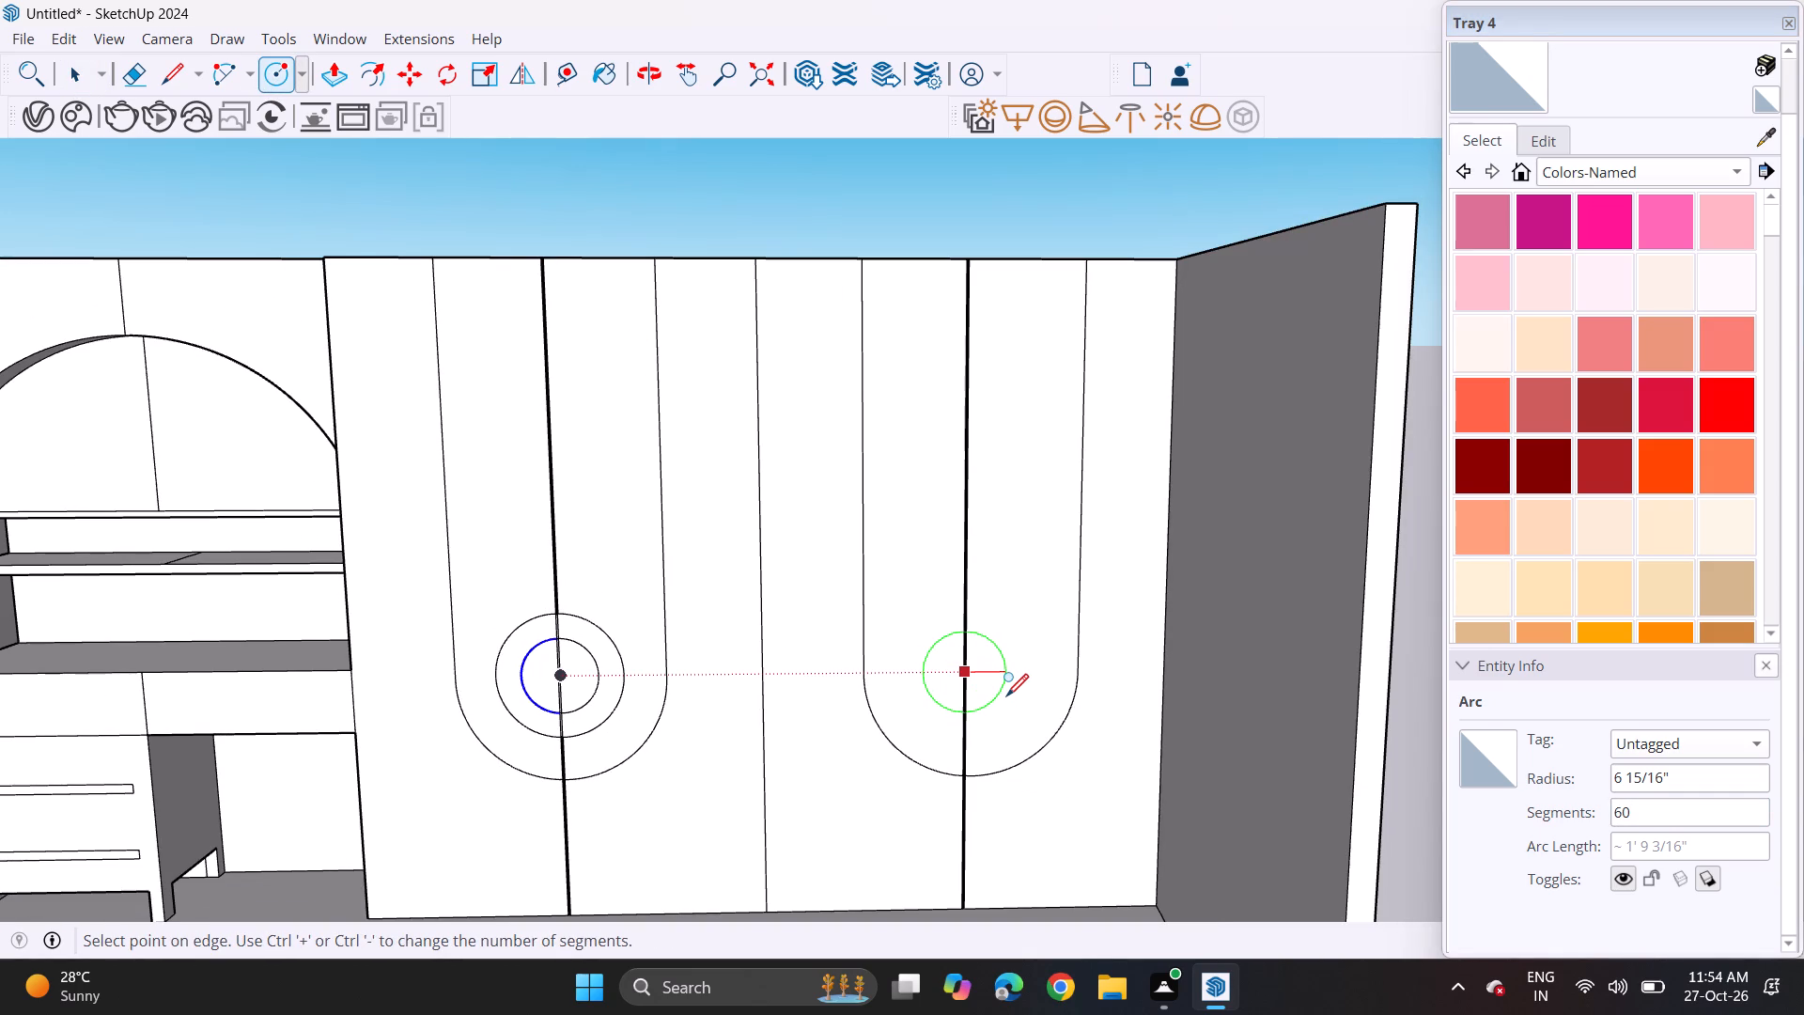
click(1006, 695)
click(971, 665)
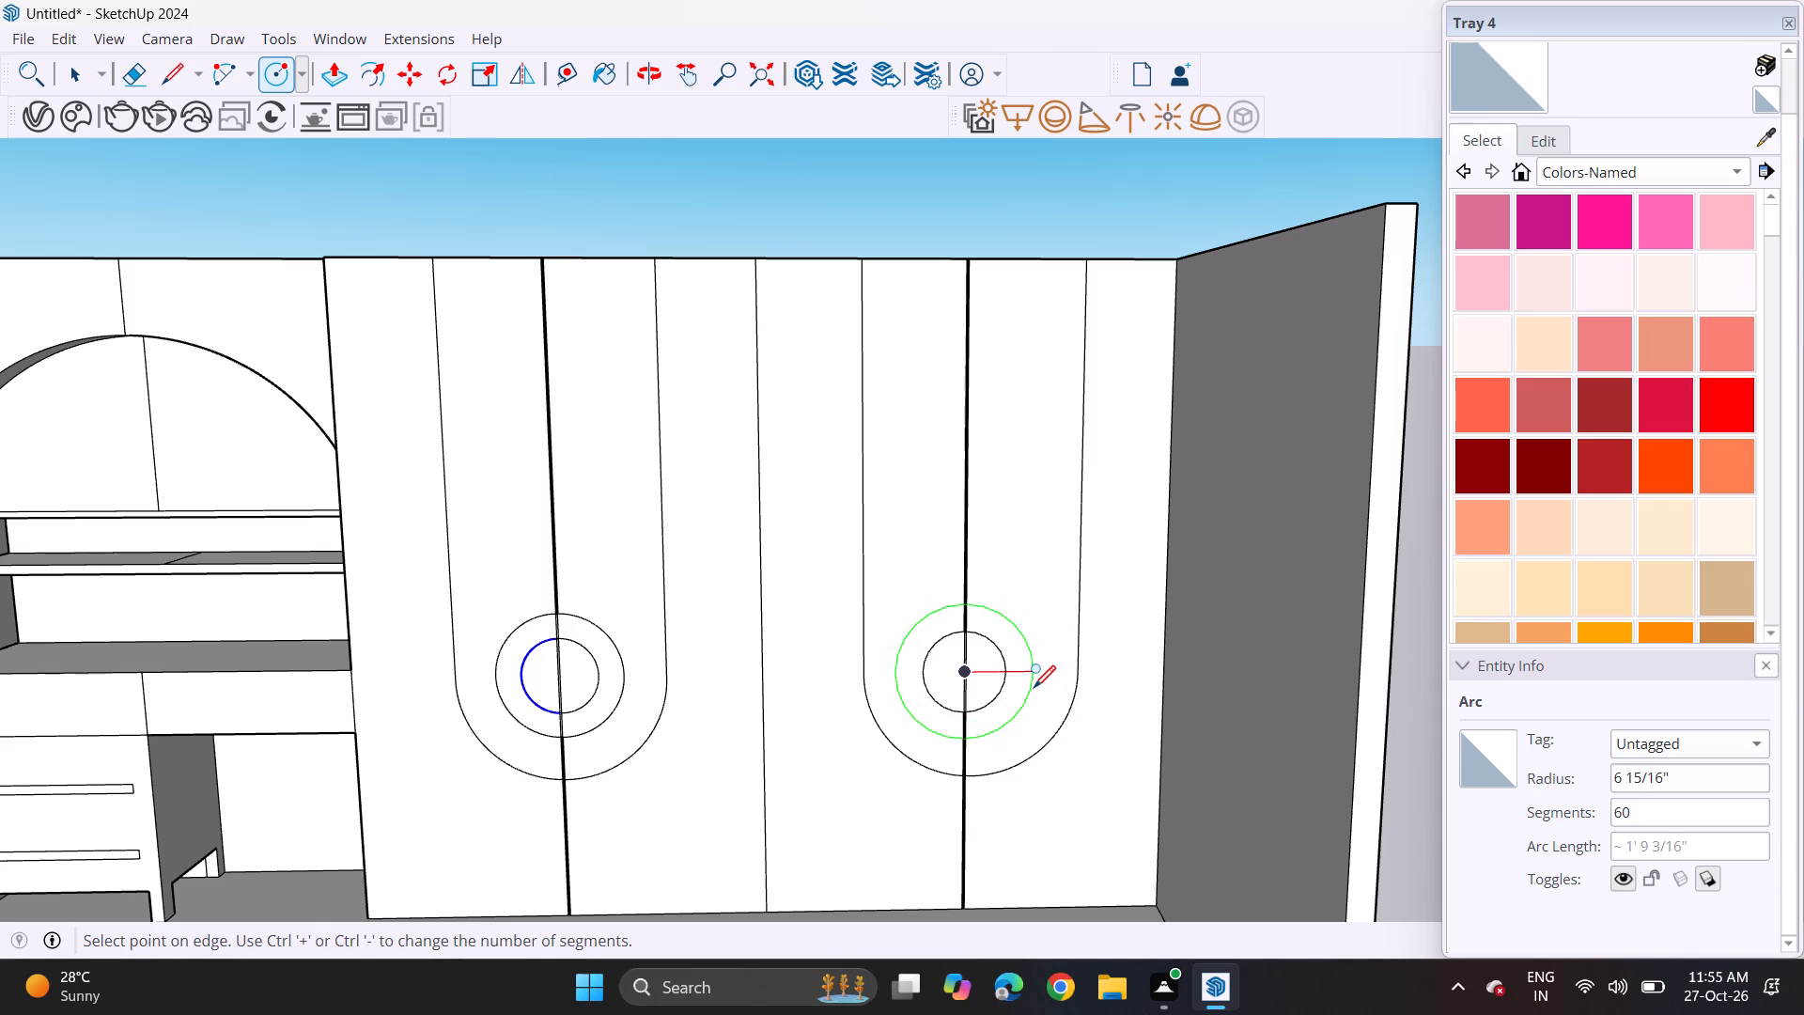
click(1028, 686)
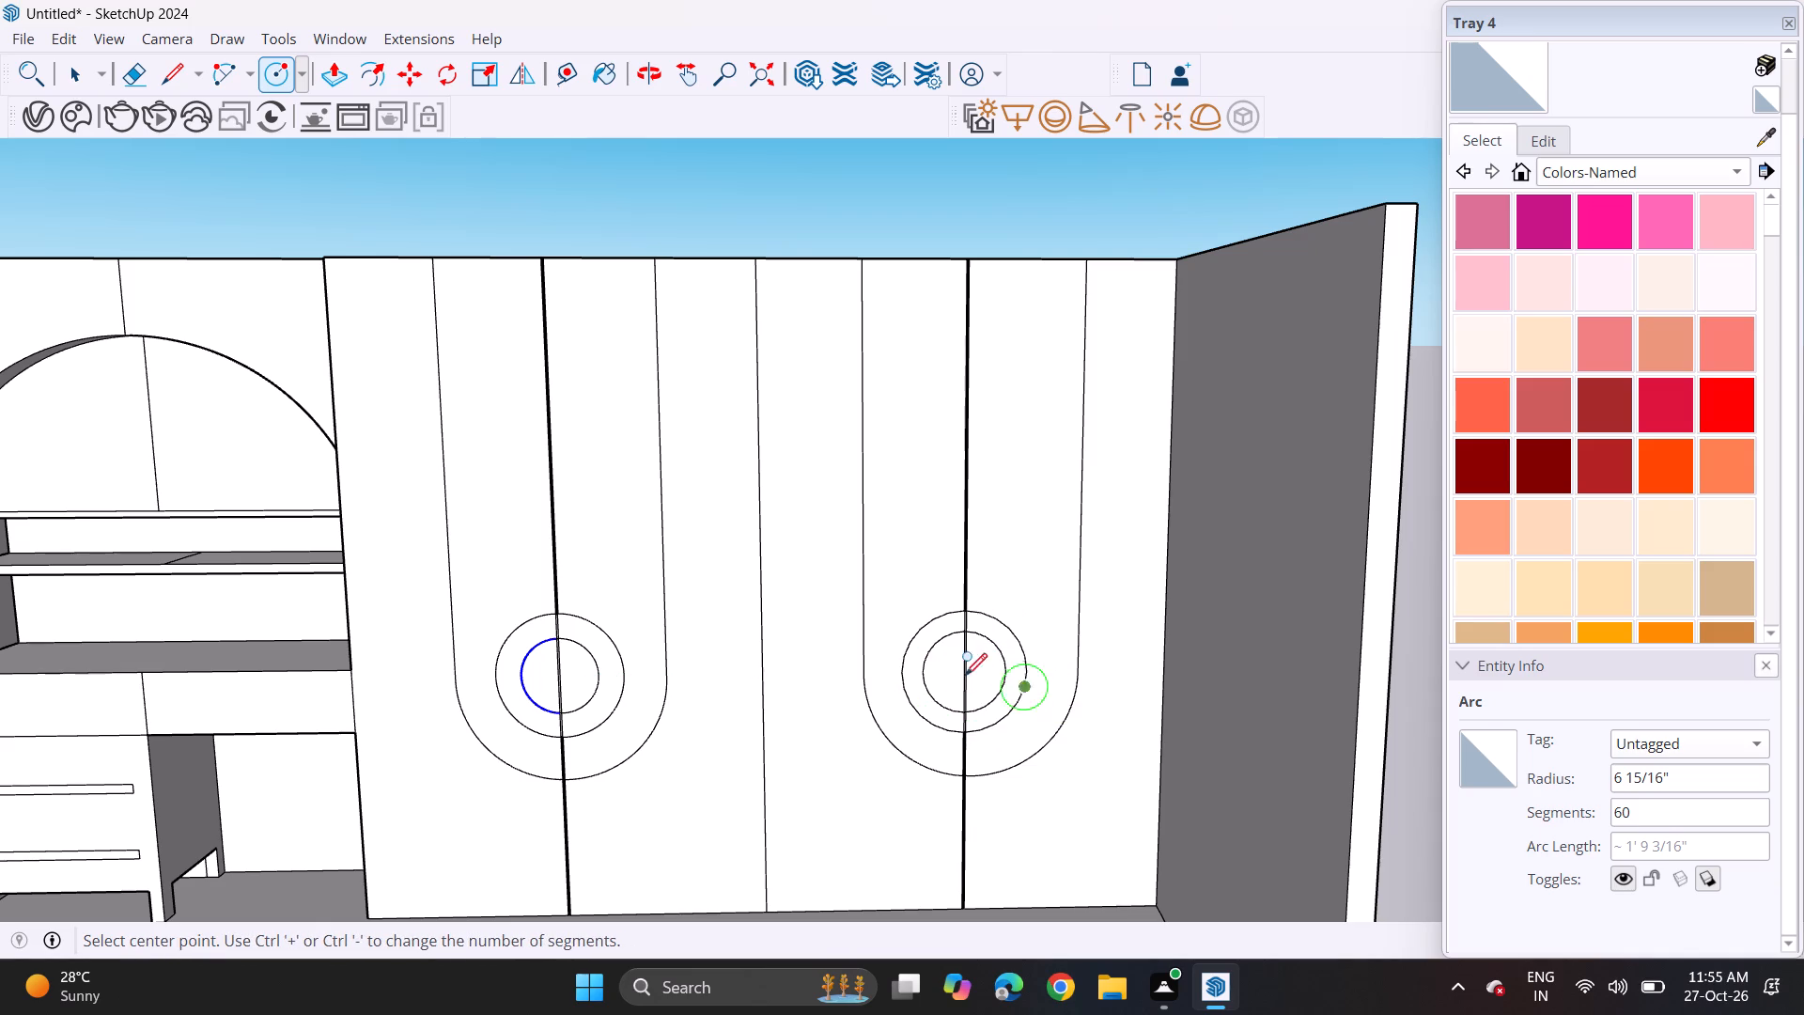
key(space)
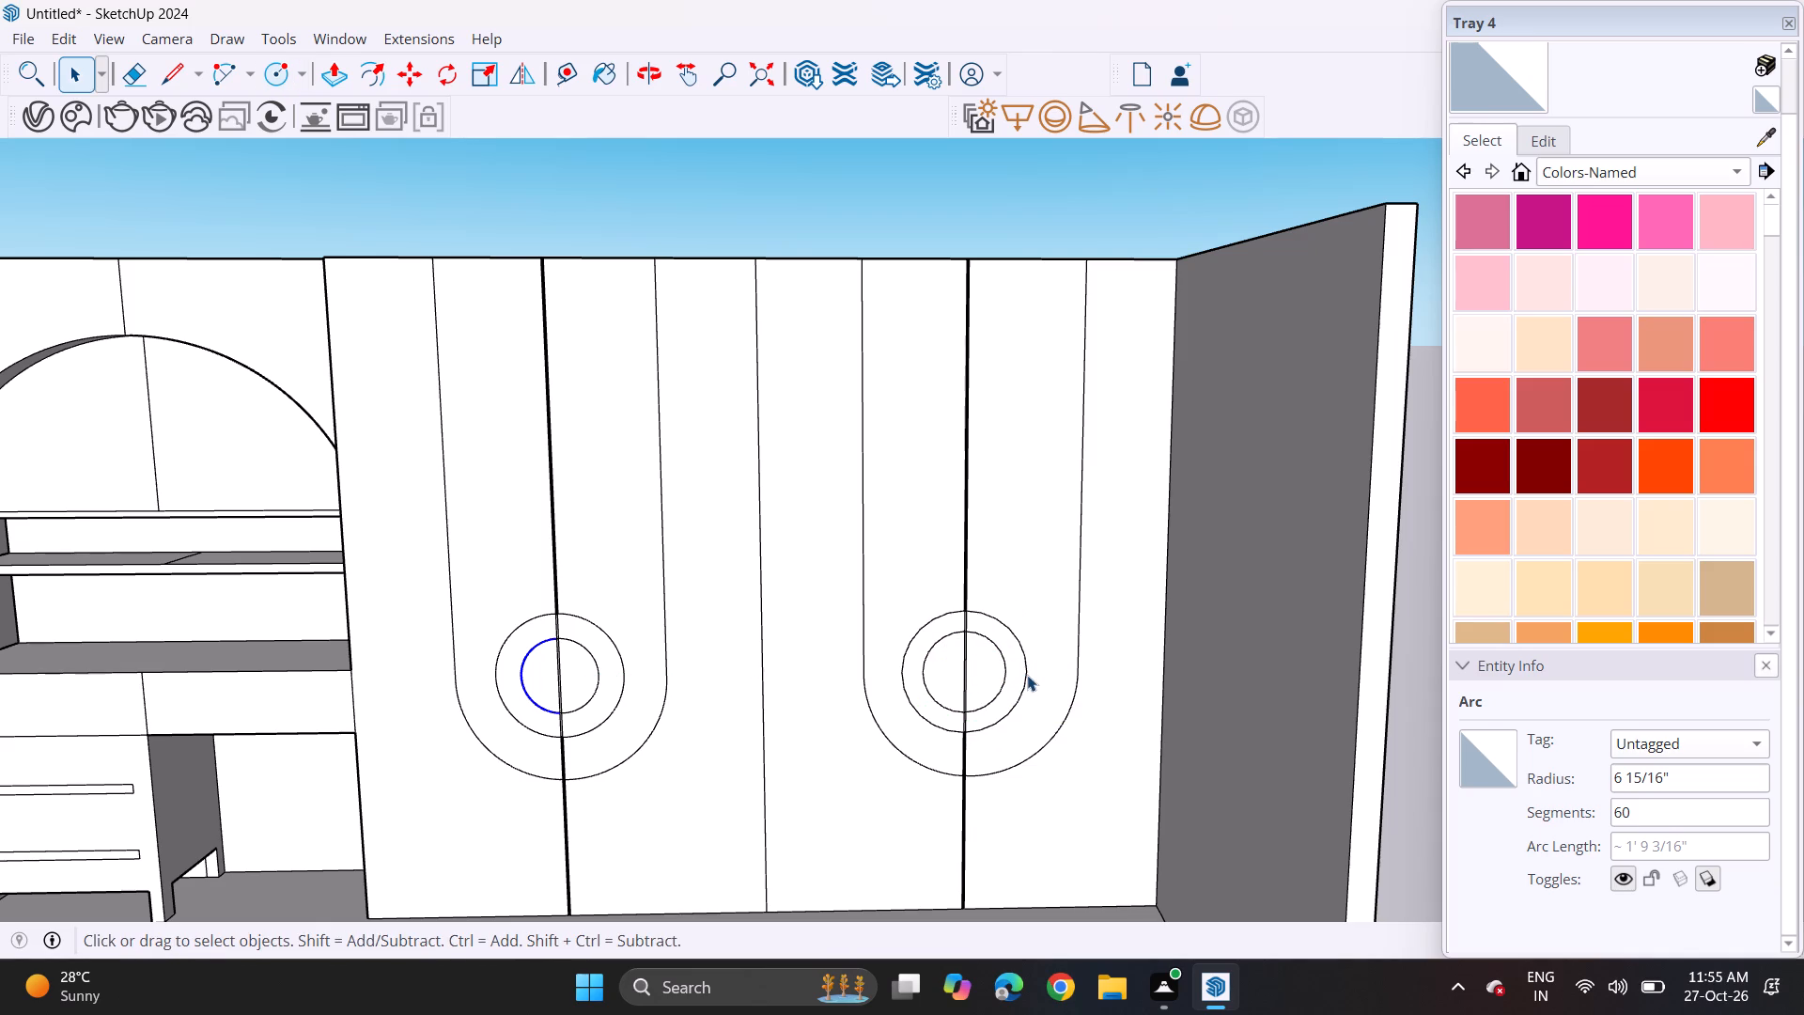
Set the outer and inner circle halves on the side away from the niche, in the farther U shape, to 60 segments.
click(1027, 675)
click(1641, 804)
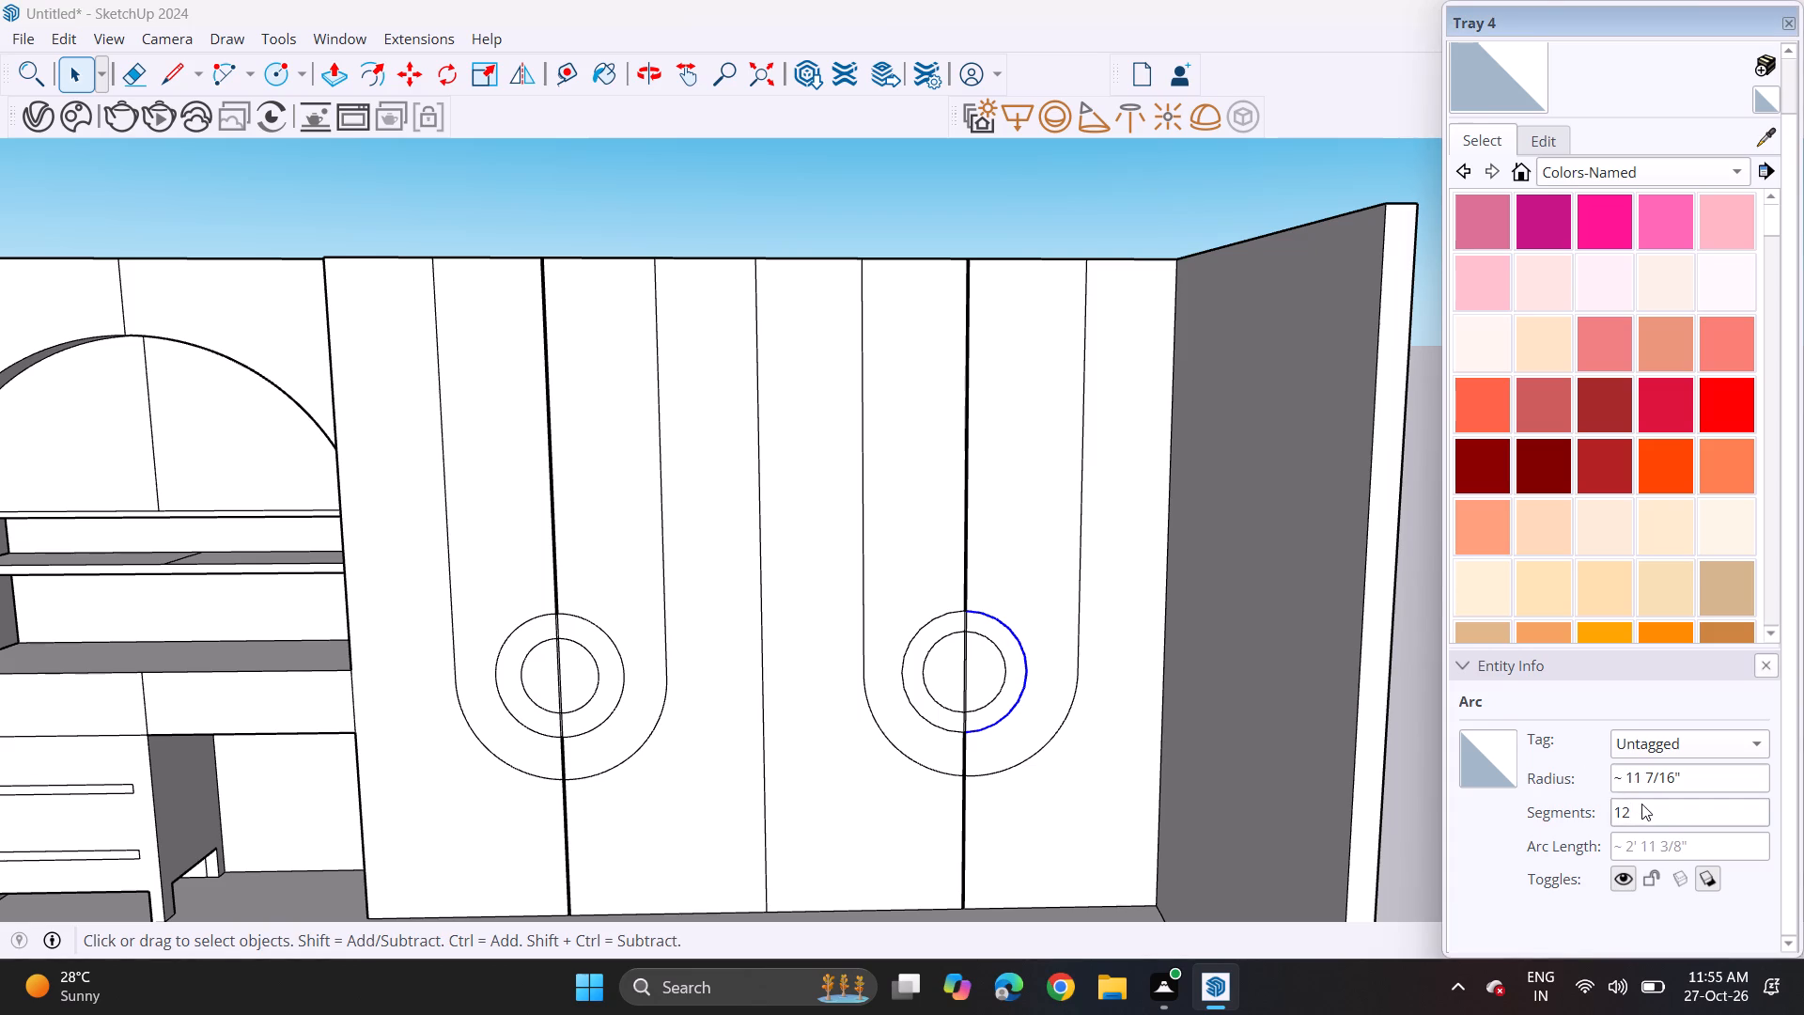
key(BackSpace)
key(BackSpace)
key(BackSpace)
text(60)
key(Return)
click(1003, 659)
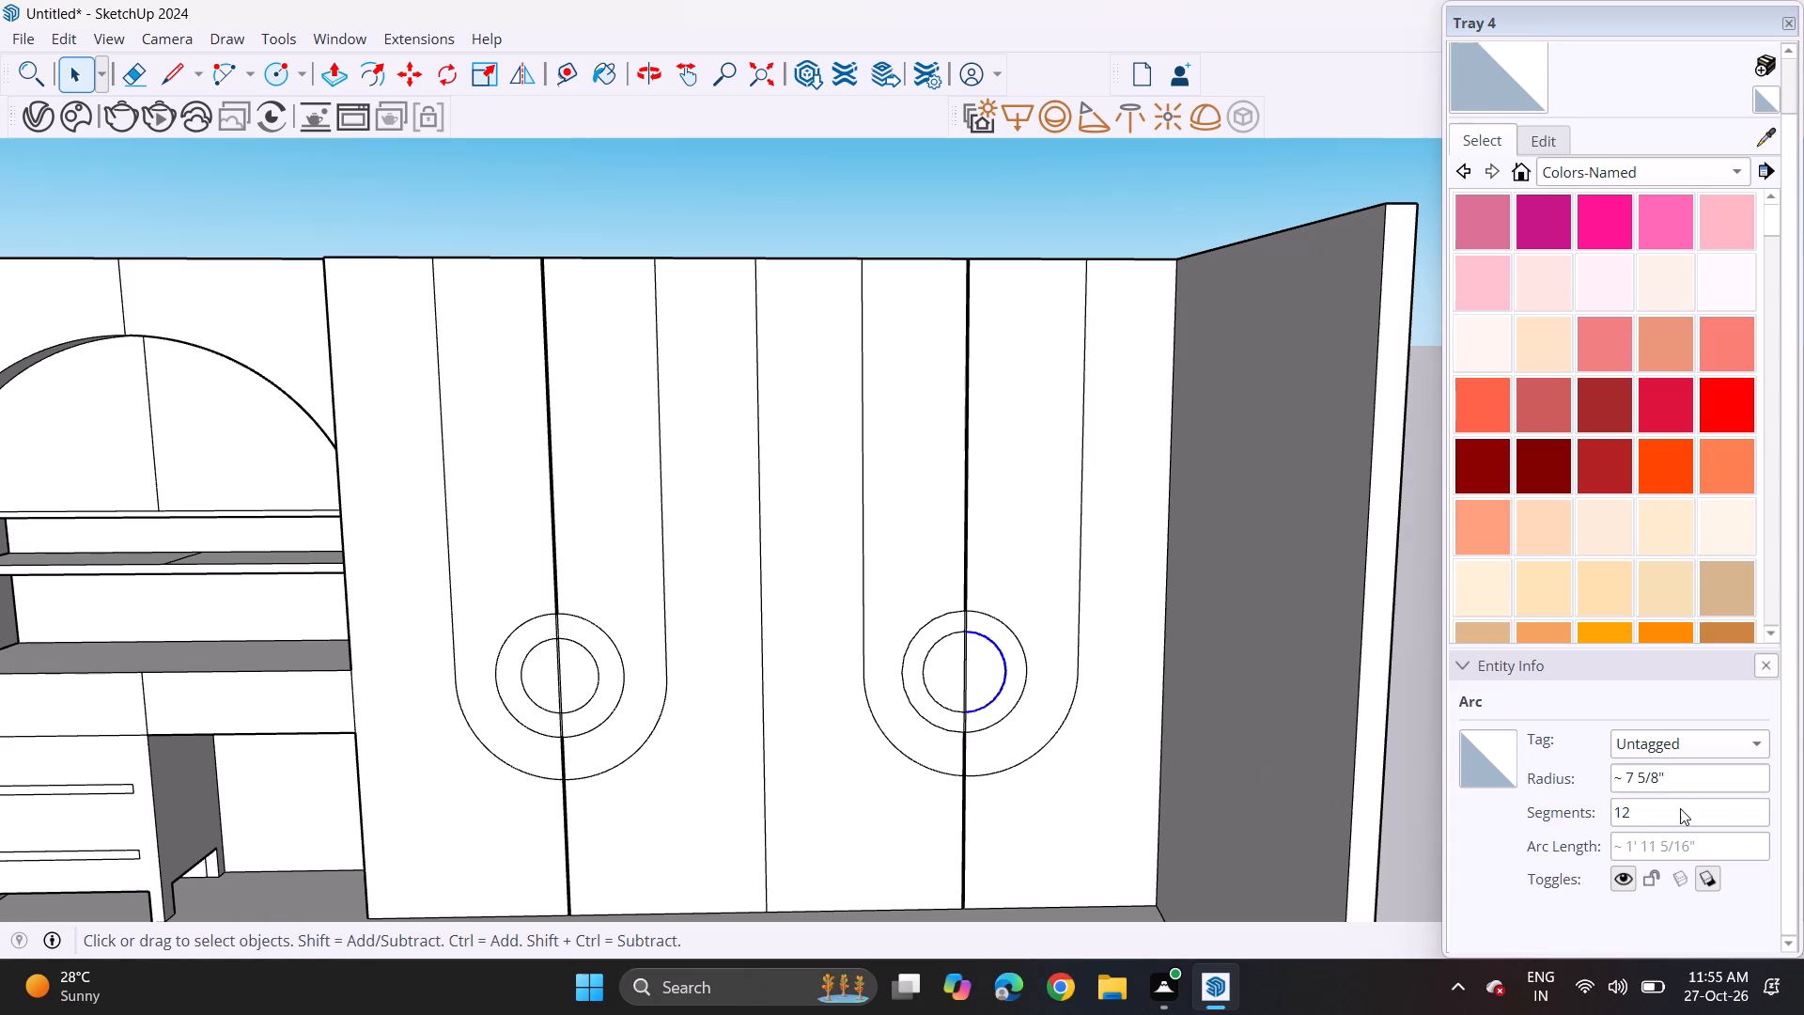
click(1680, 808)
key(BackSpace)
key(BackSpace)
key(BackSpace)
text(60)
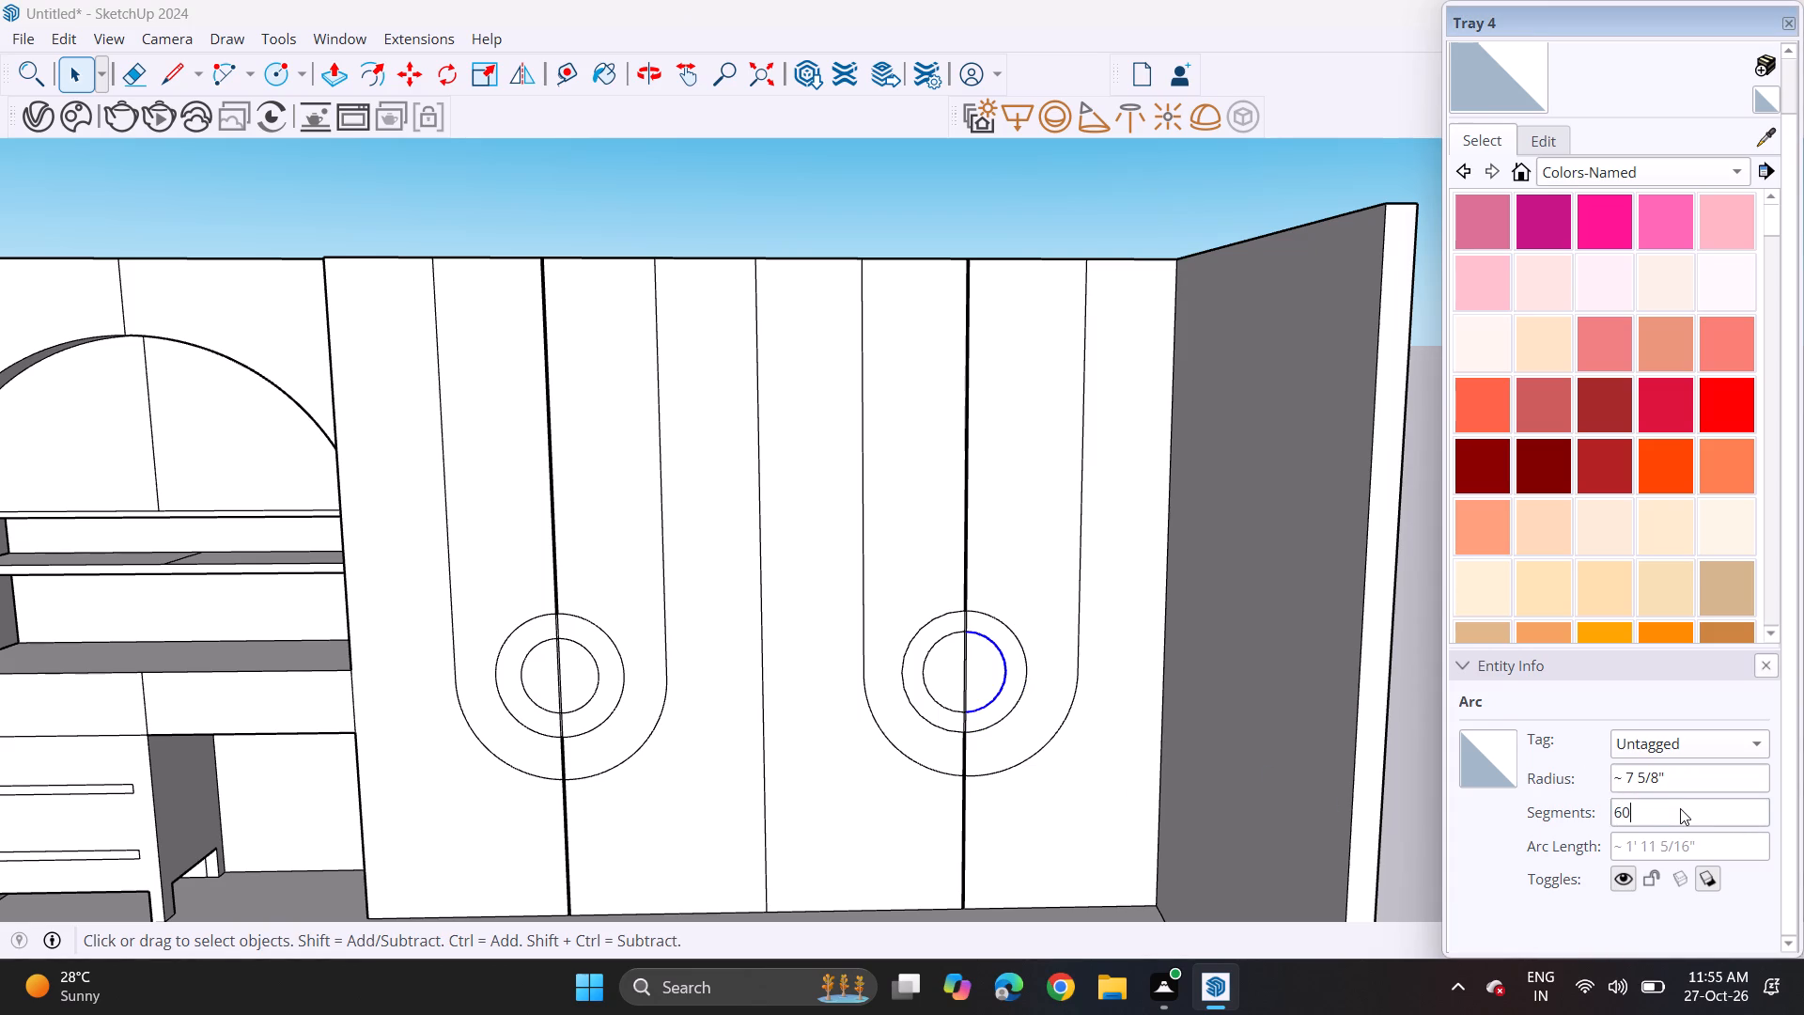
key(Return)
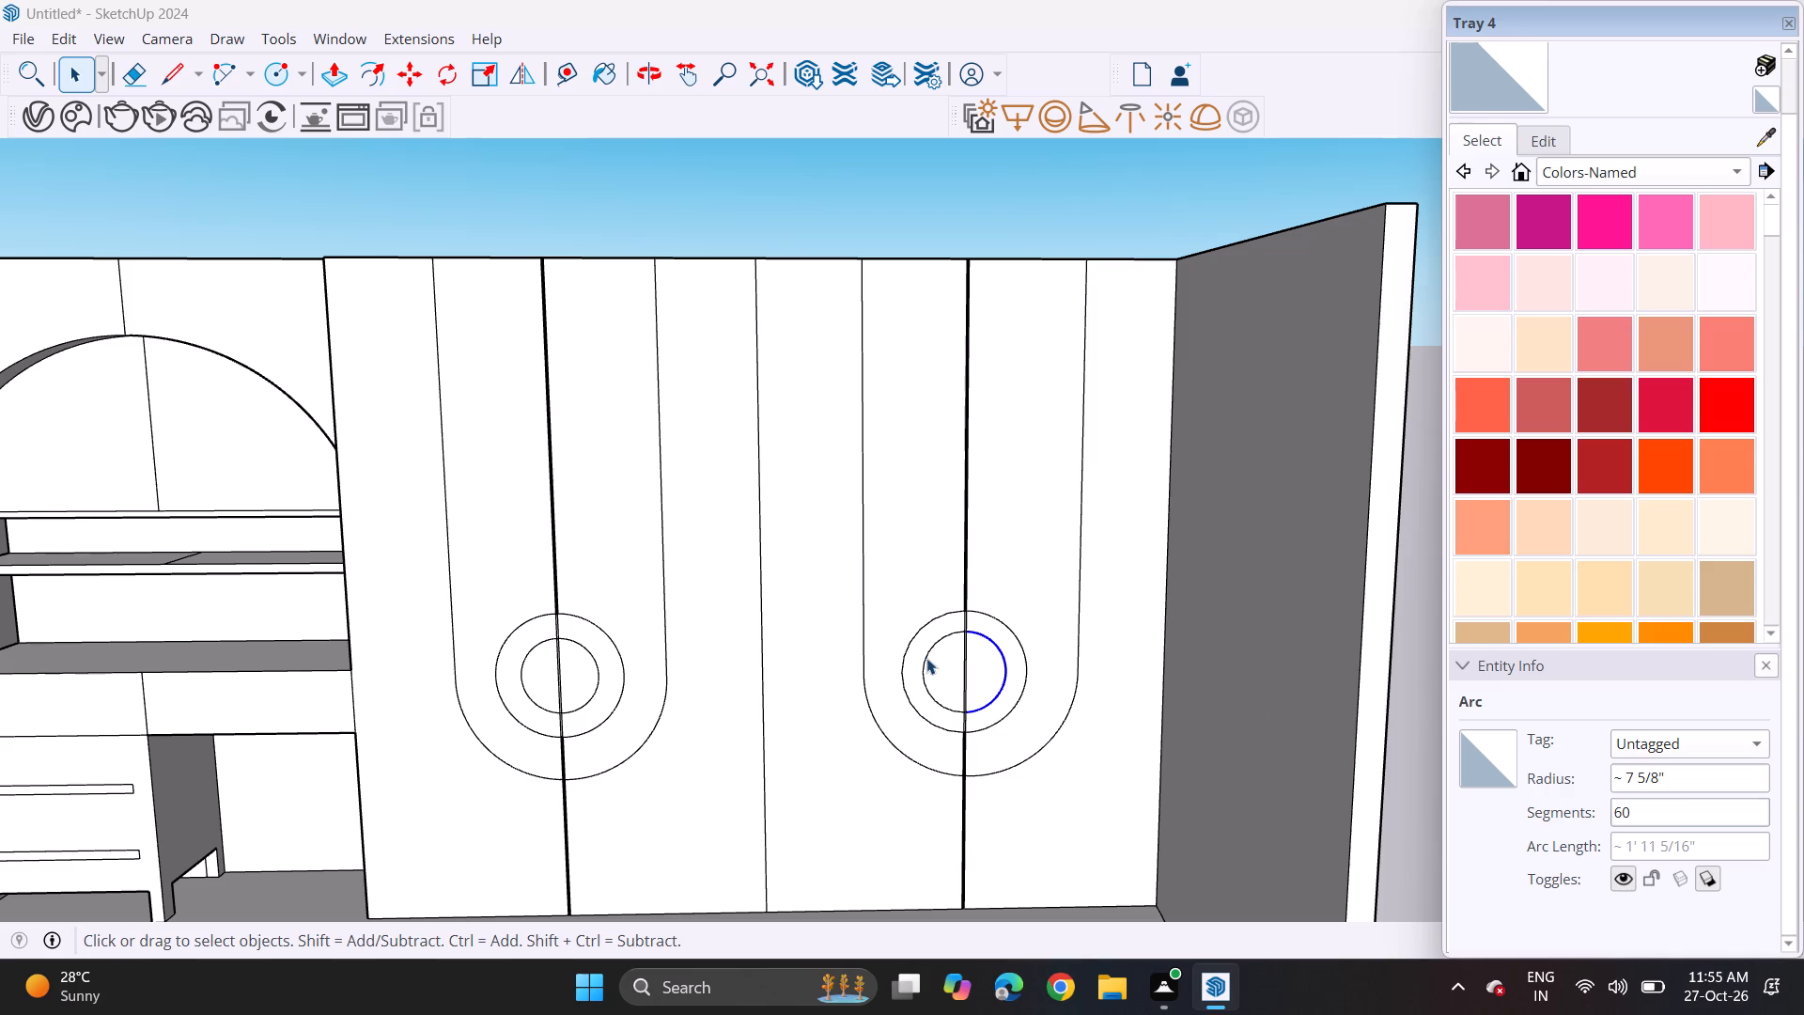
Set the niche-side half of the inner circle in the farther U shape to 60 segments.
click(926, 658)
click(1627, 816)
key(BackSpace)
key(BackSpace)
text(60)
key(Return)
Set the niche-side half of the outer circle in the farther U shape to 60 segments.
click(956, 613)
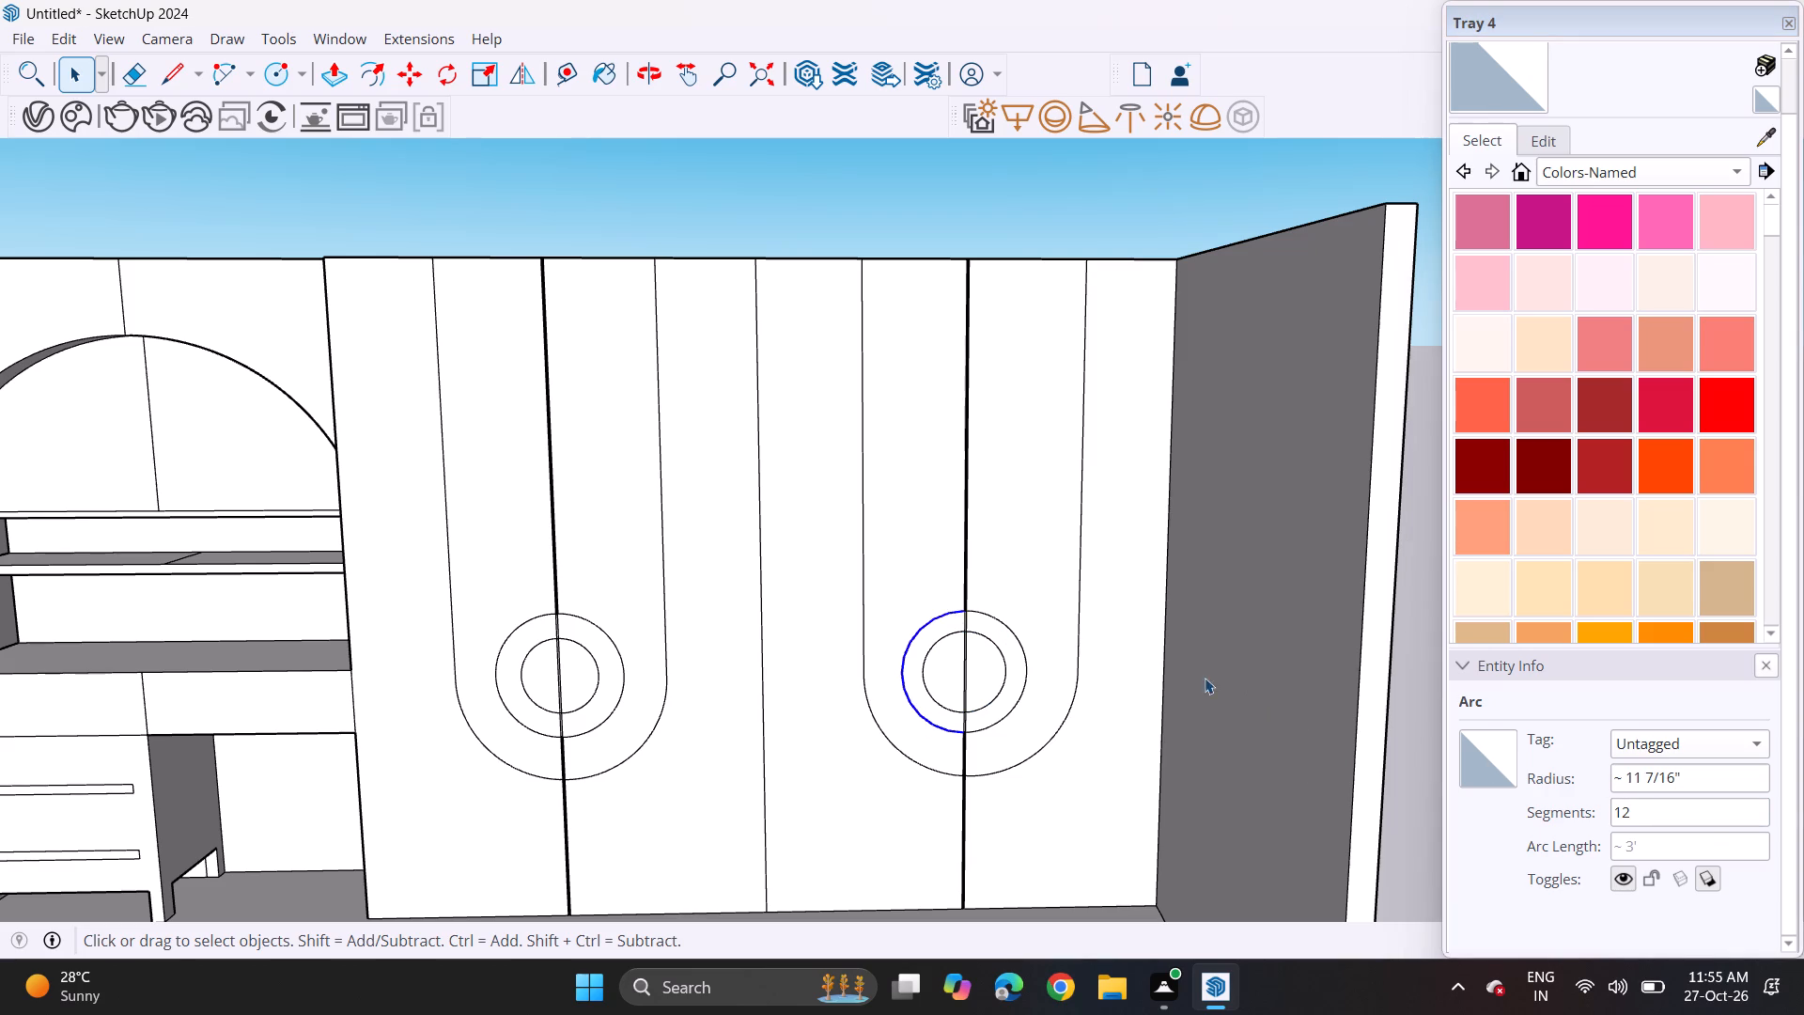
click(1641, 810)
key(BackSpace)
key(BackSpace)
key(BackSpace)
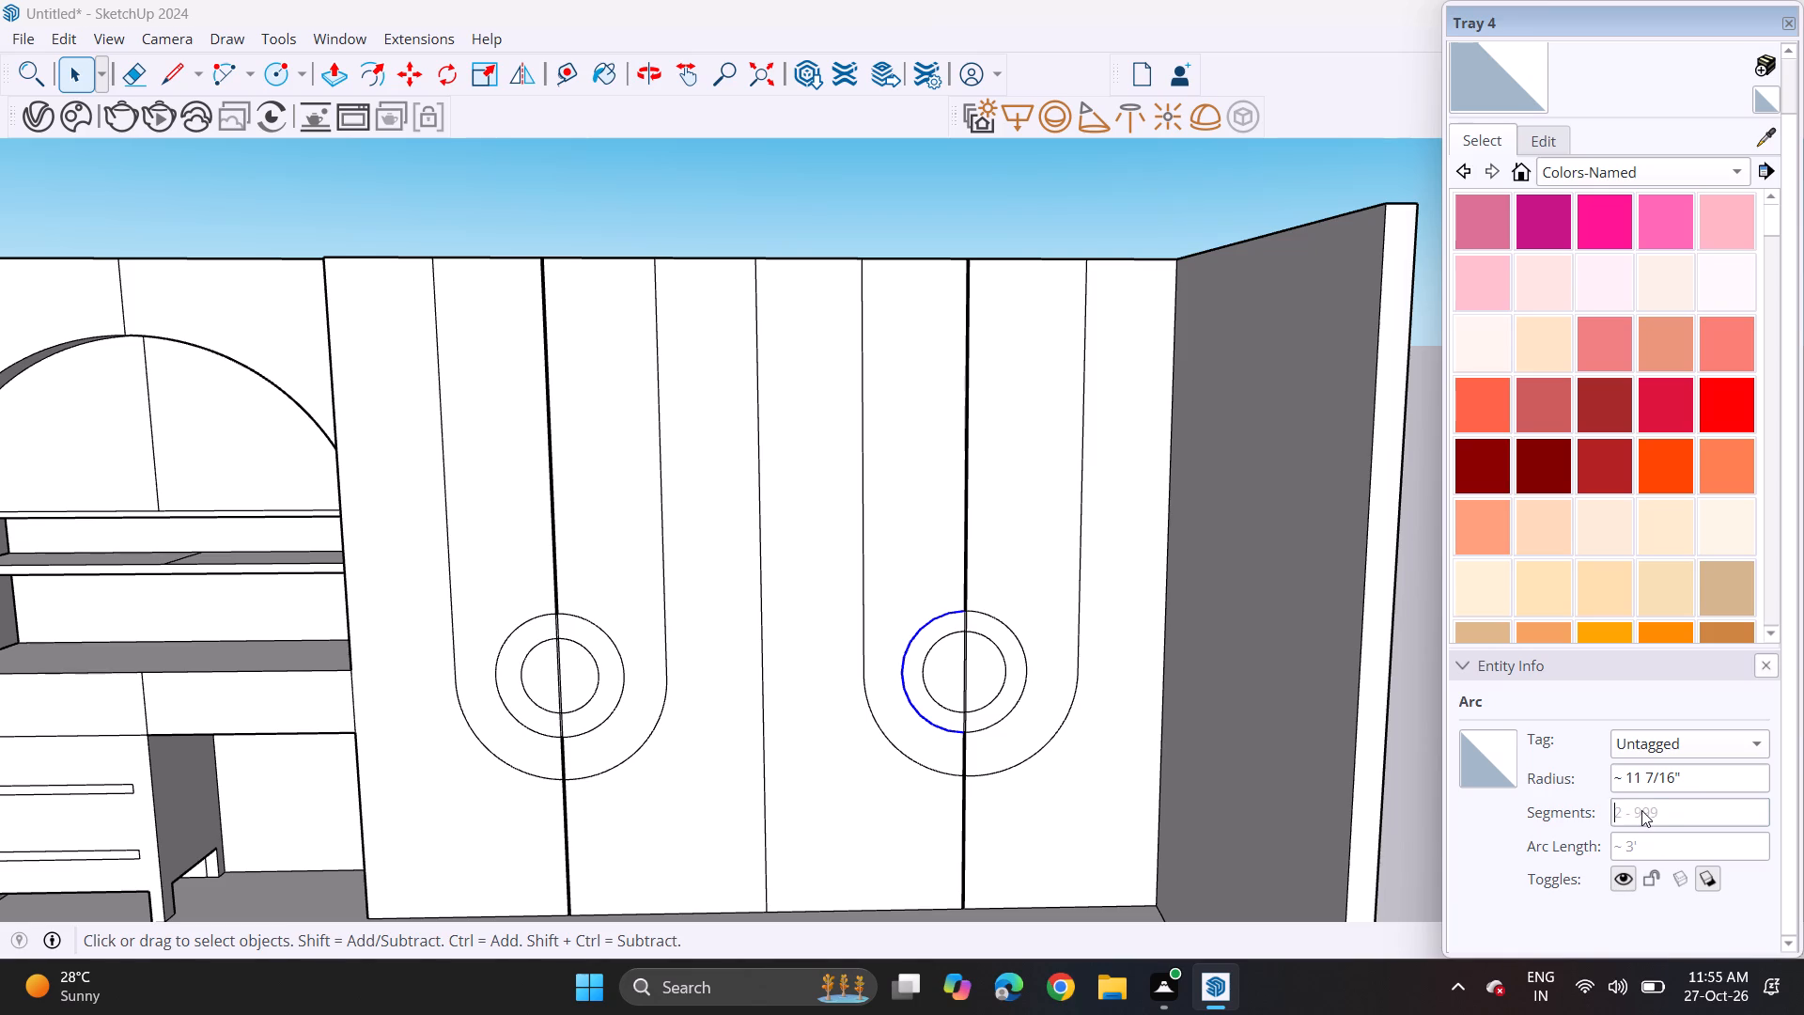
text(60)
key(Return)
Copy the vertical panel edge between the two U shapes 0.3" sideways along the floor line, away from the niche.
scroll(743, 861, down, 1)
scroll(743, 861, up, 3)
click(772, 890)
scroll(740, 898, down, 4)
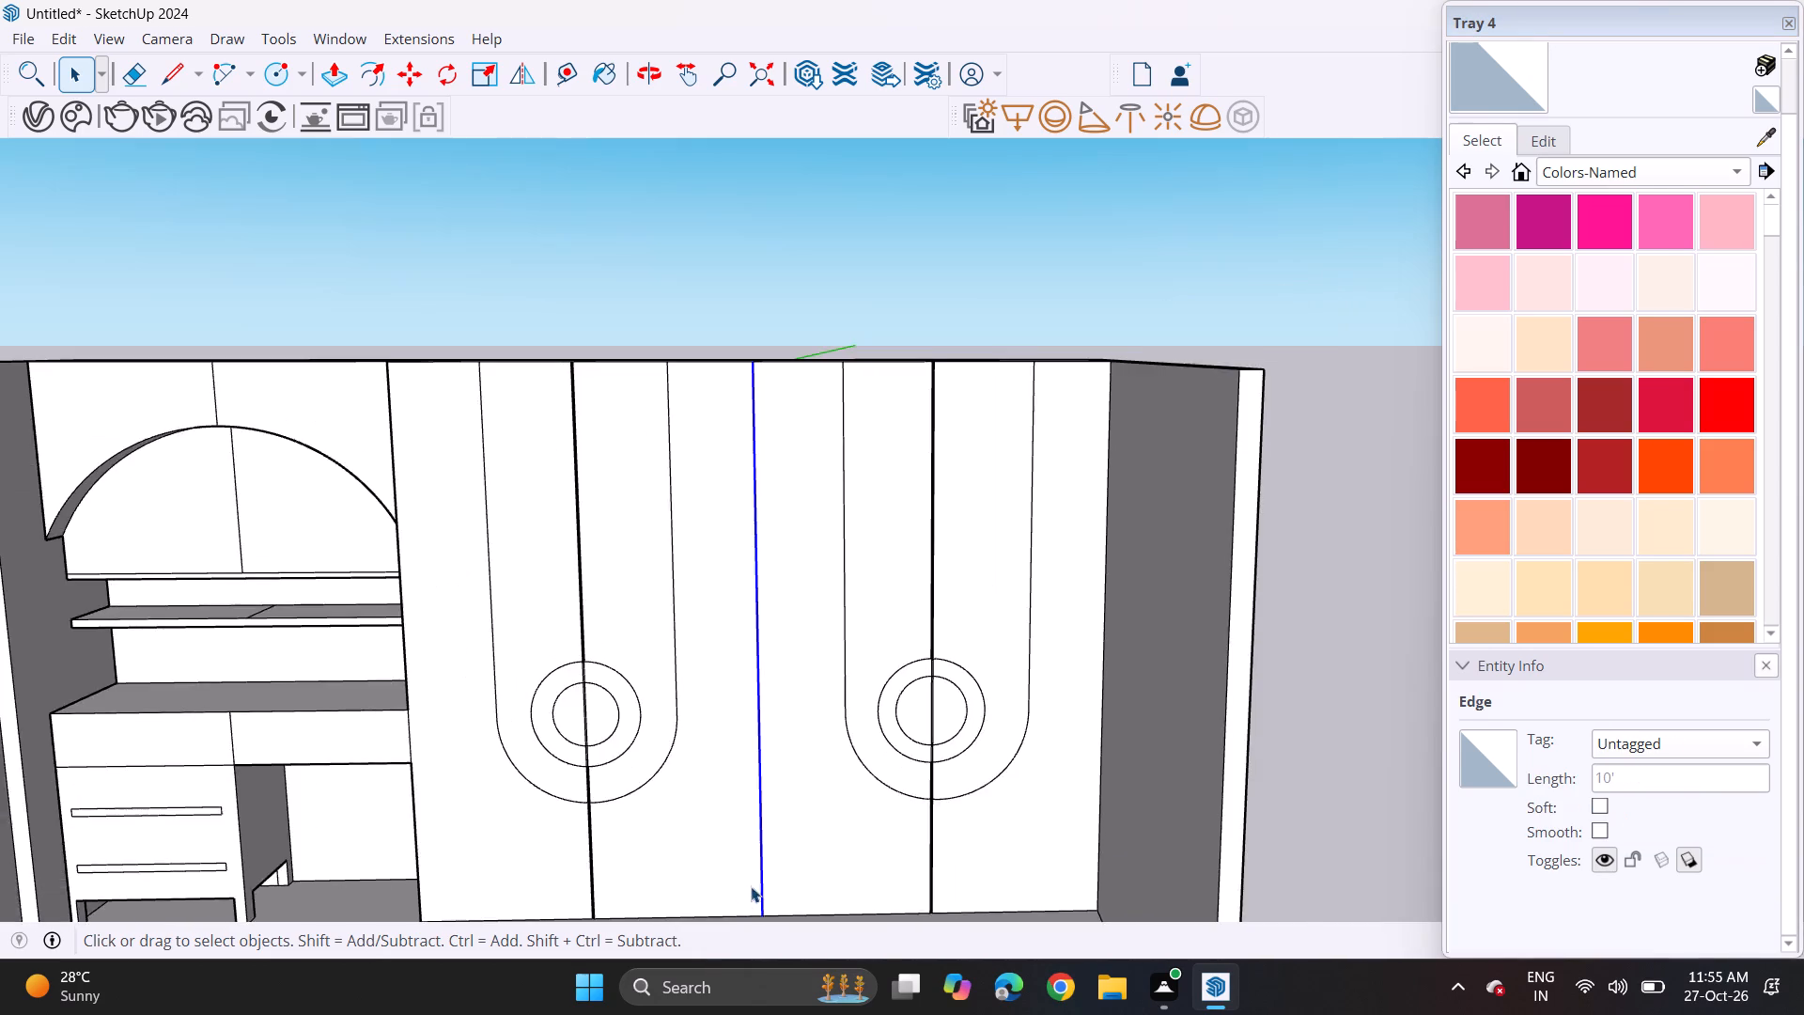
shift+middle_drag(737, 881, 693, 728)
scroll(723, 774, up, 2)
scroll(723, 774, down, 1)
scroll(723, 774, up, 2)
scroll(723, 774, down, 1)
scroll(723, 774, up, 6)
scroll(723, 774, down, 1)
key(m)
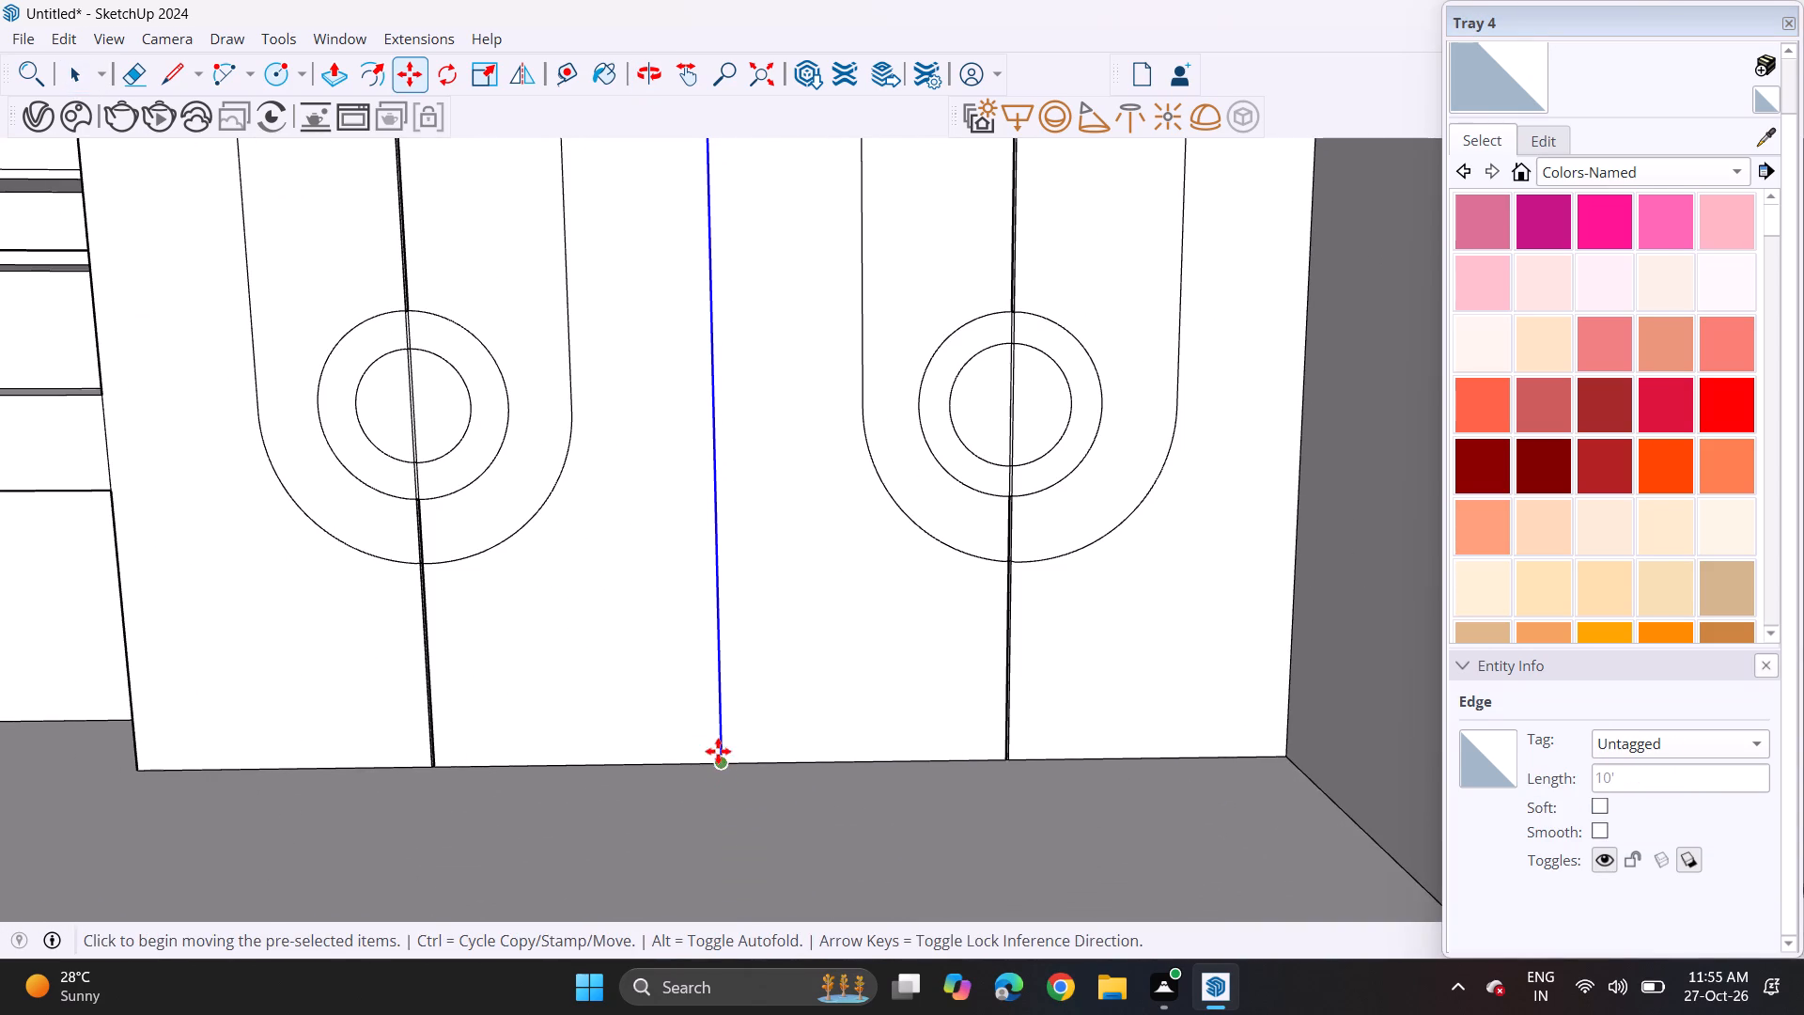
click(723, 764)
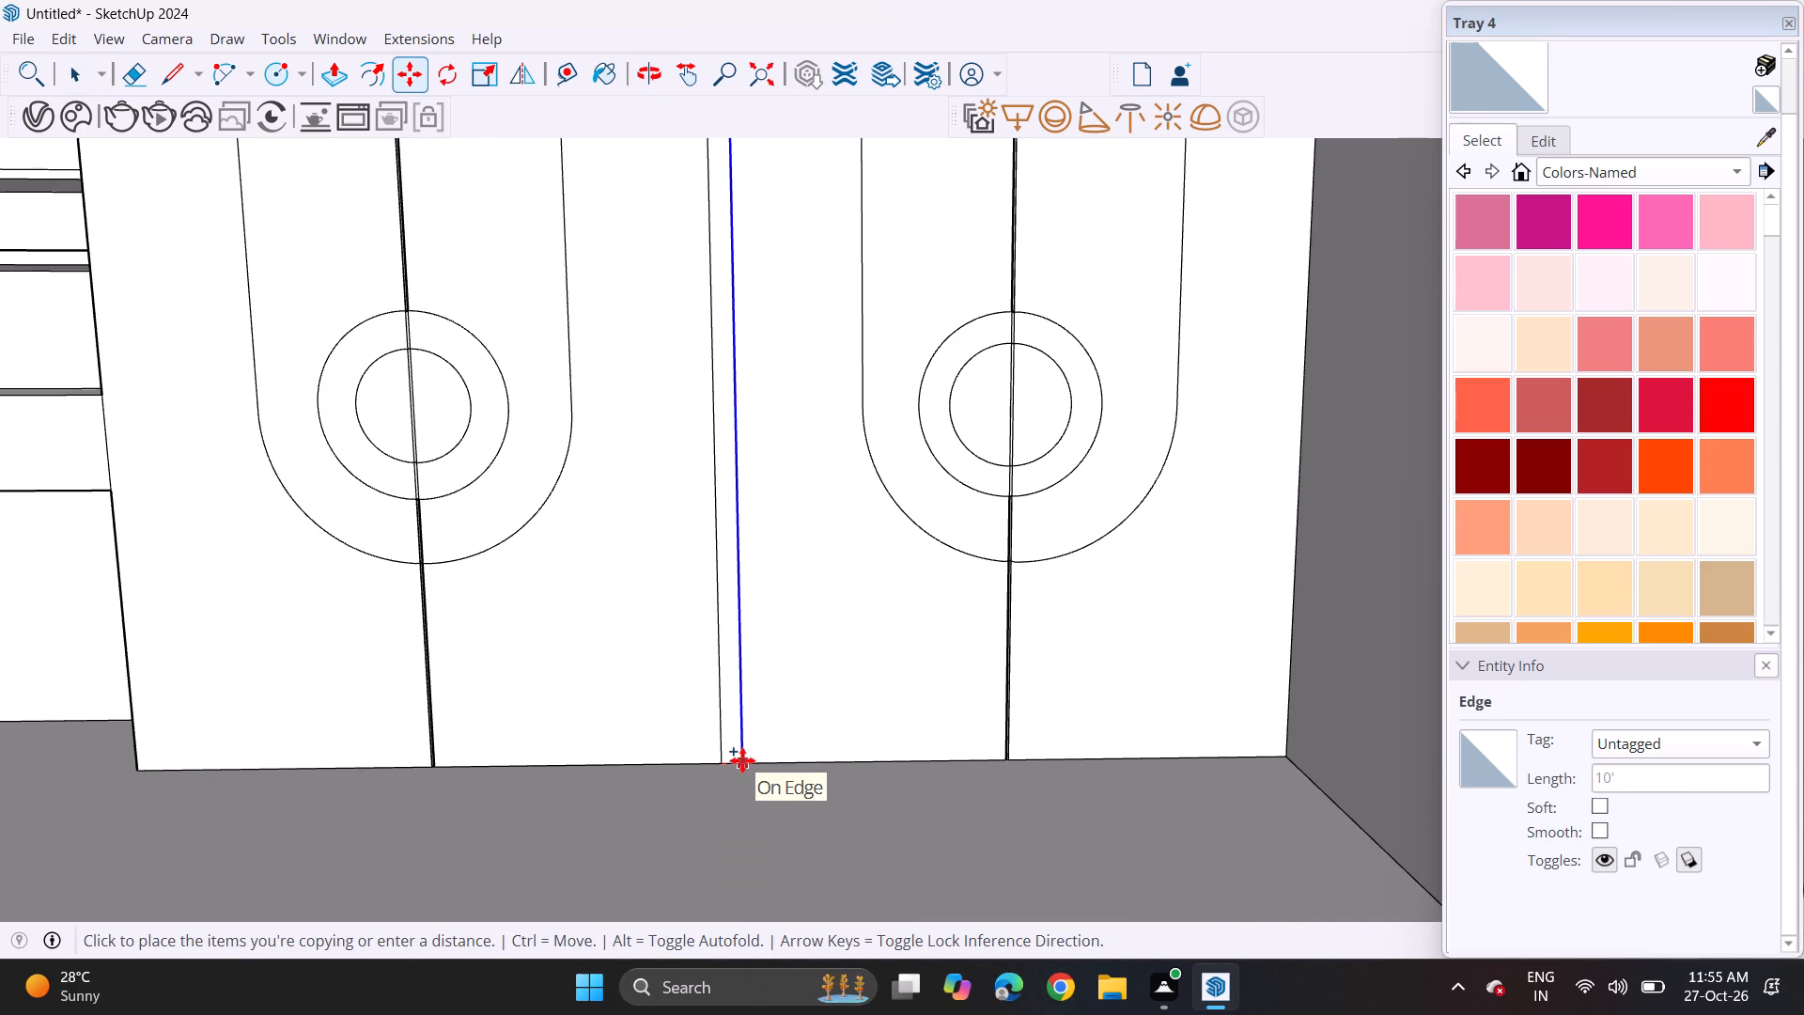
text(0.3)
key(Return)
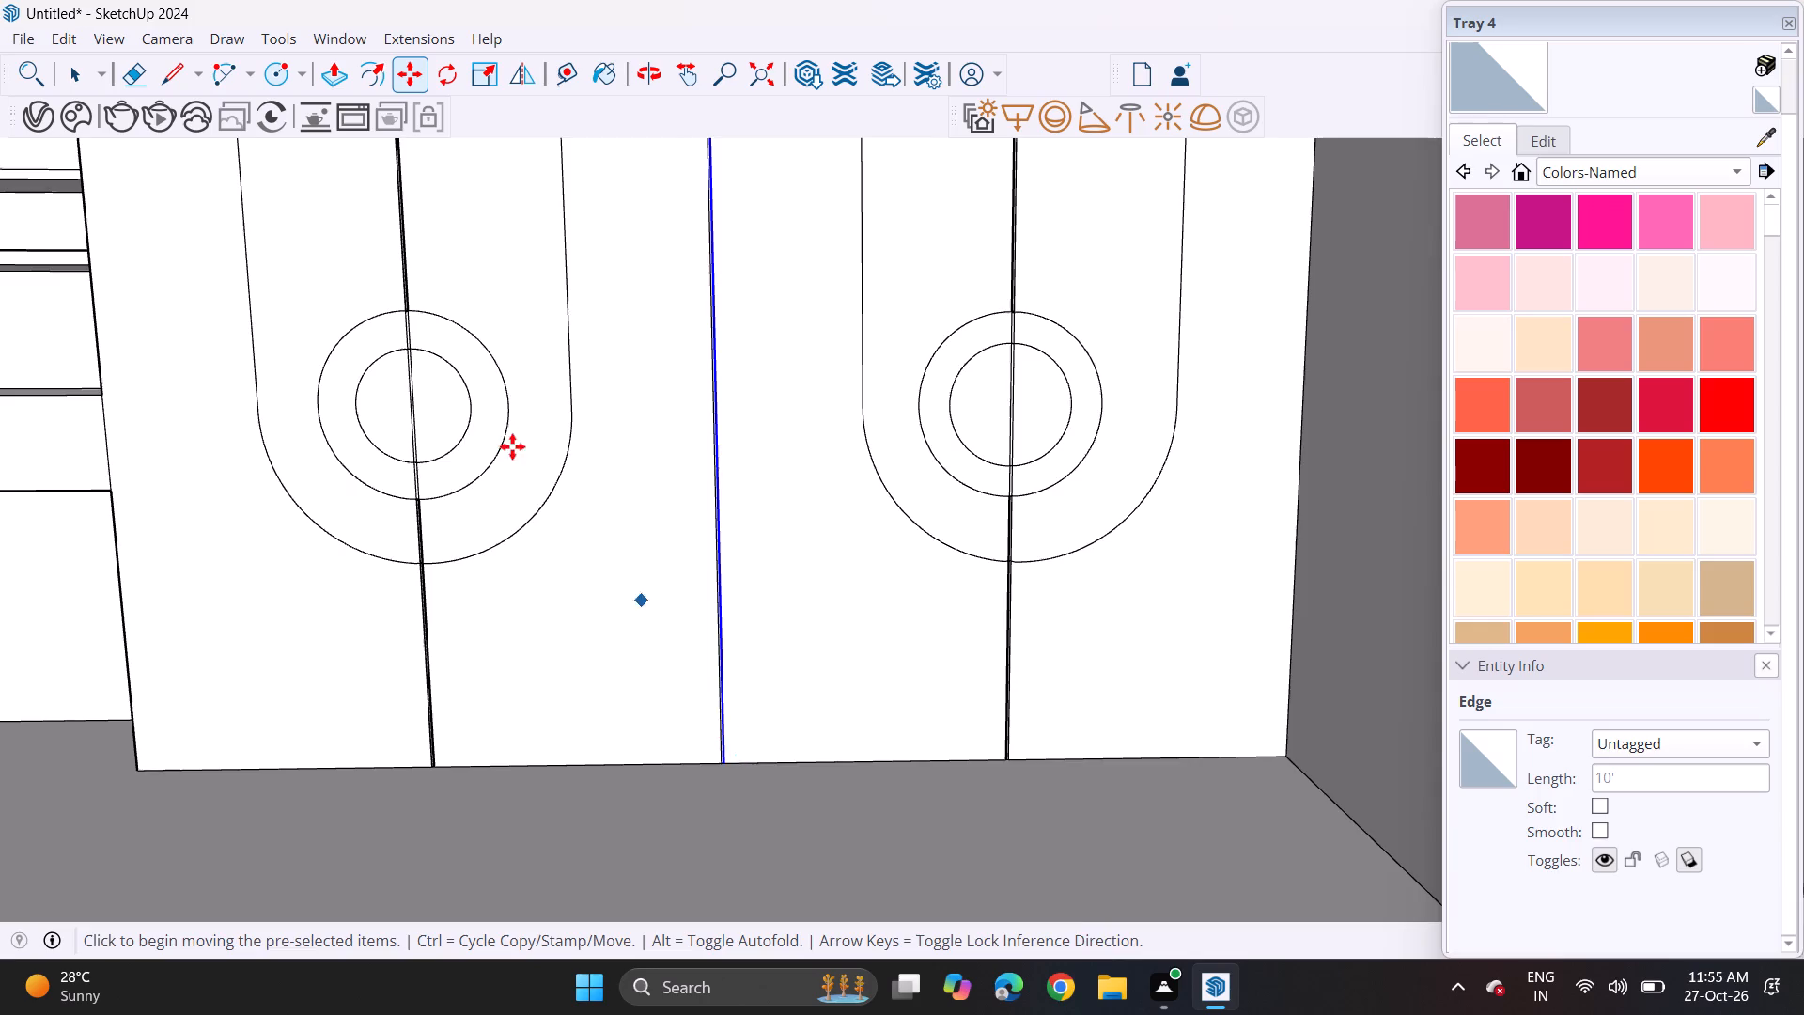
Draw an upright rotated rectangle 6" high along the full length of the back wall's outer top edge.
scroll(512, 446, down, 10)
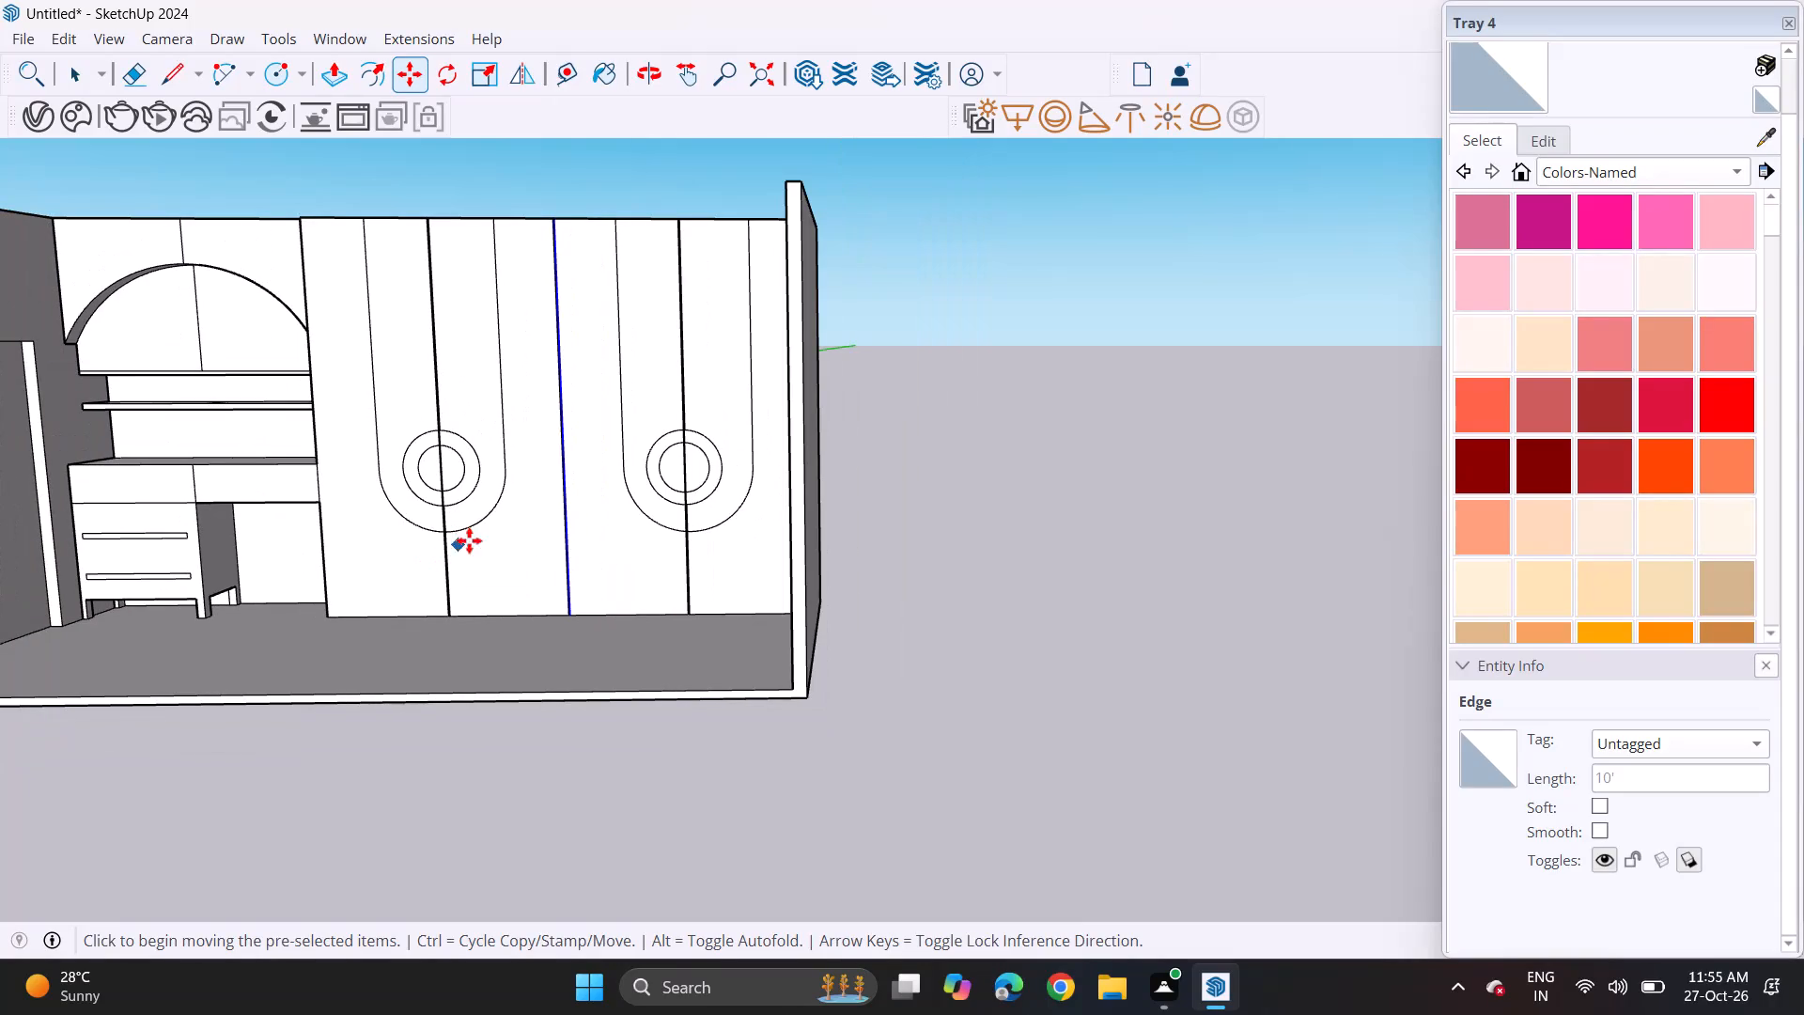
scroll(494, 443, down, 3)
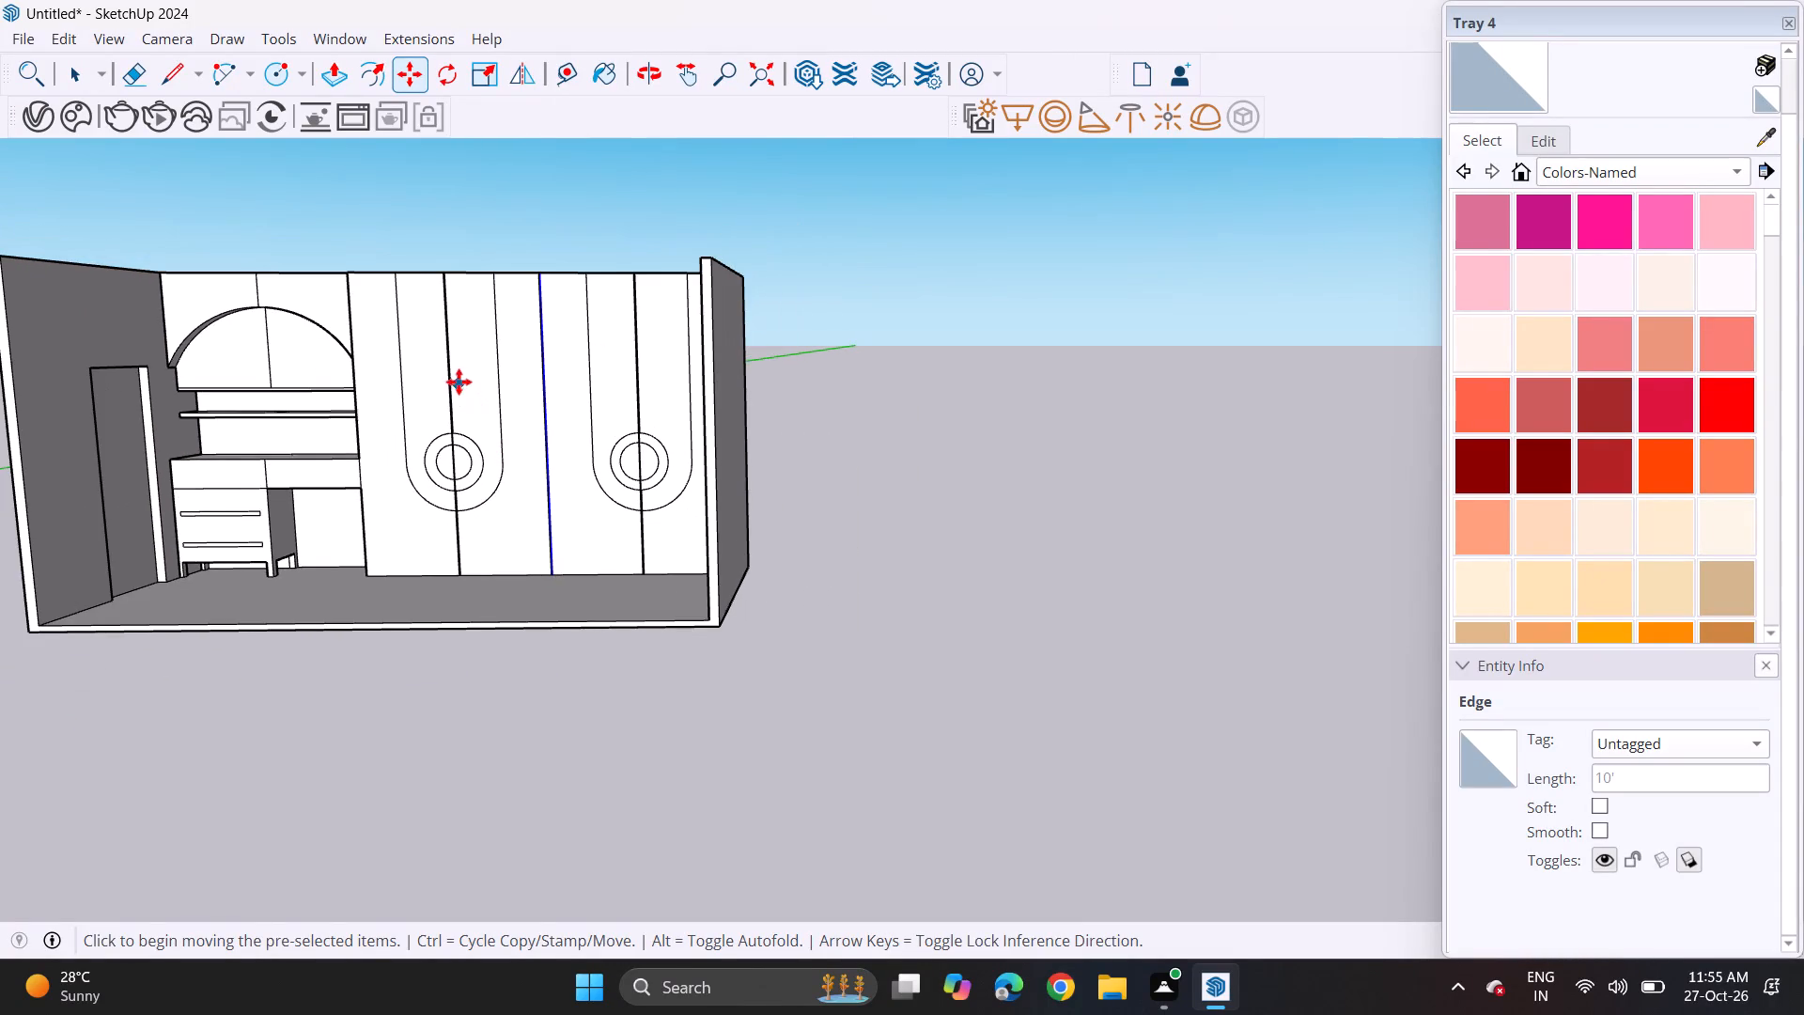
middle_drag(459, 382, 582, 460)
scroll(582, 460, down, 2)
scroll(582, 460, up, 2)
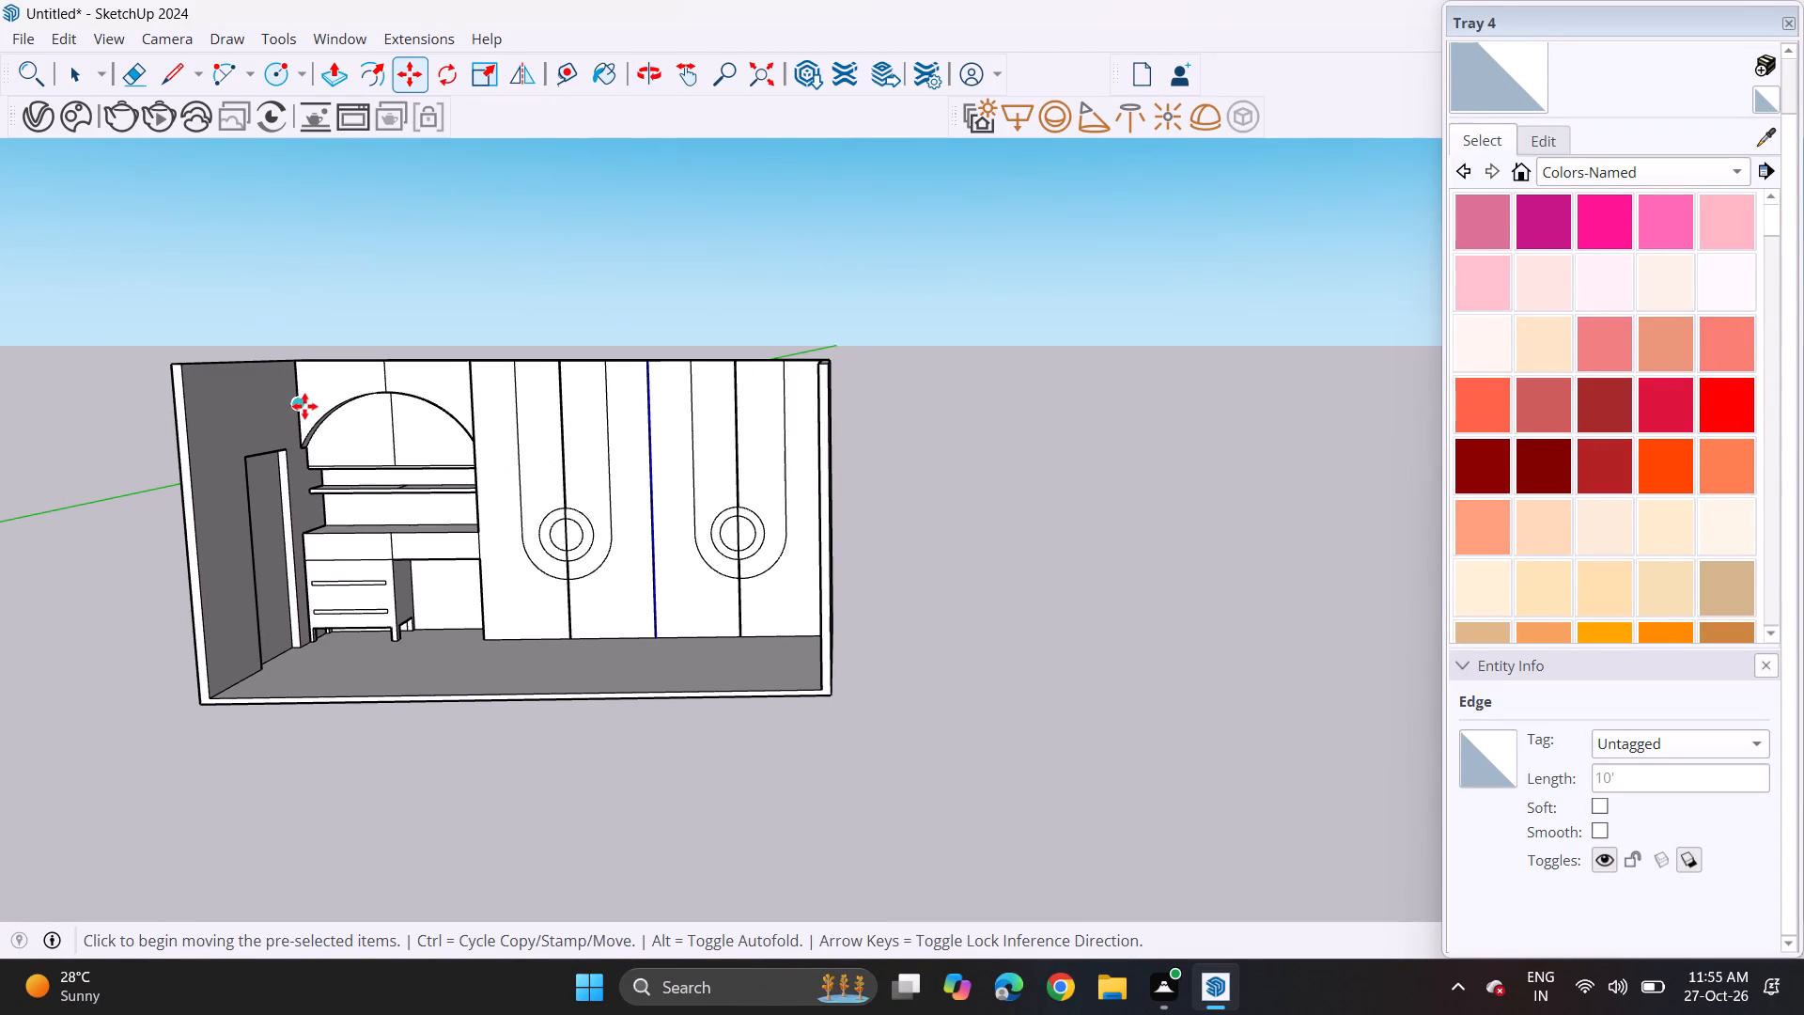
middle_drag(503, 351, 484, 547)
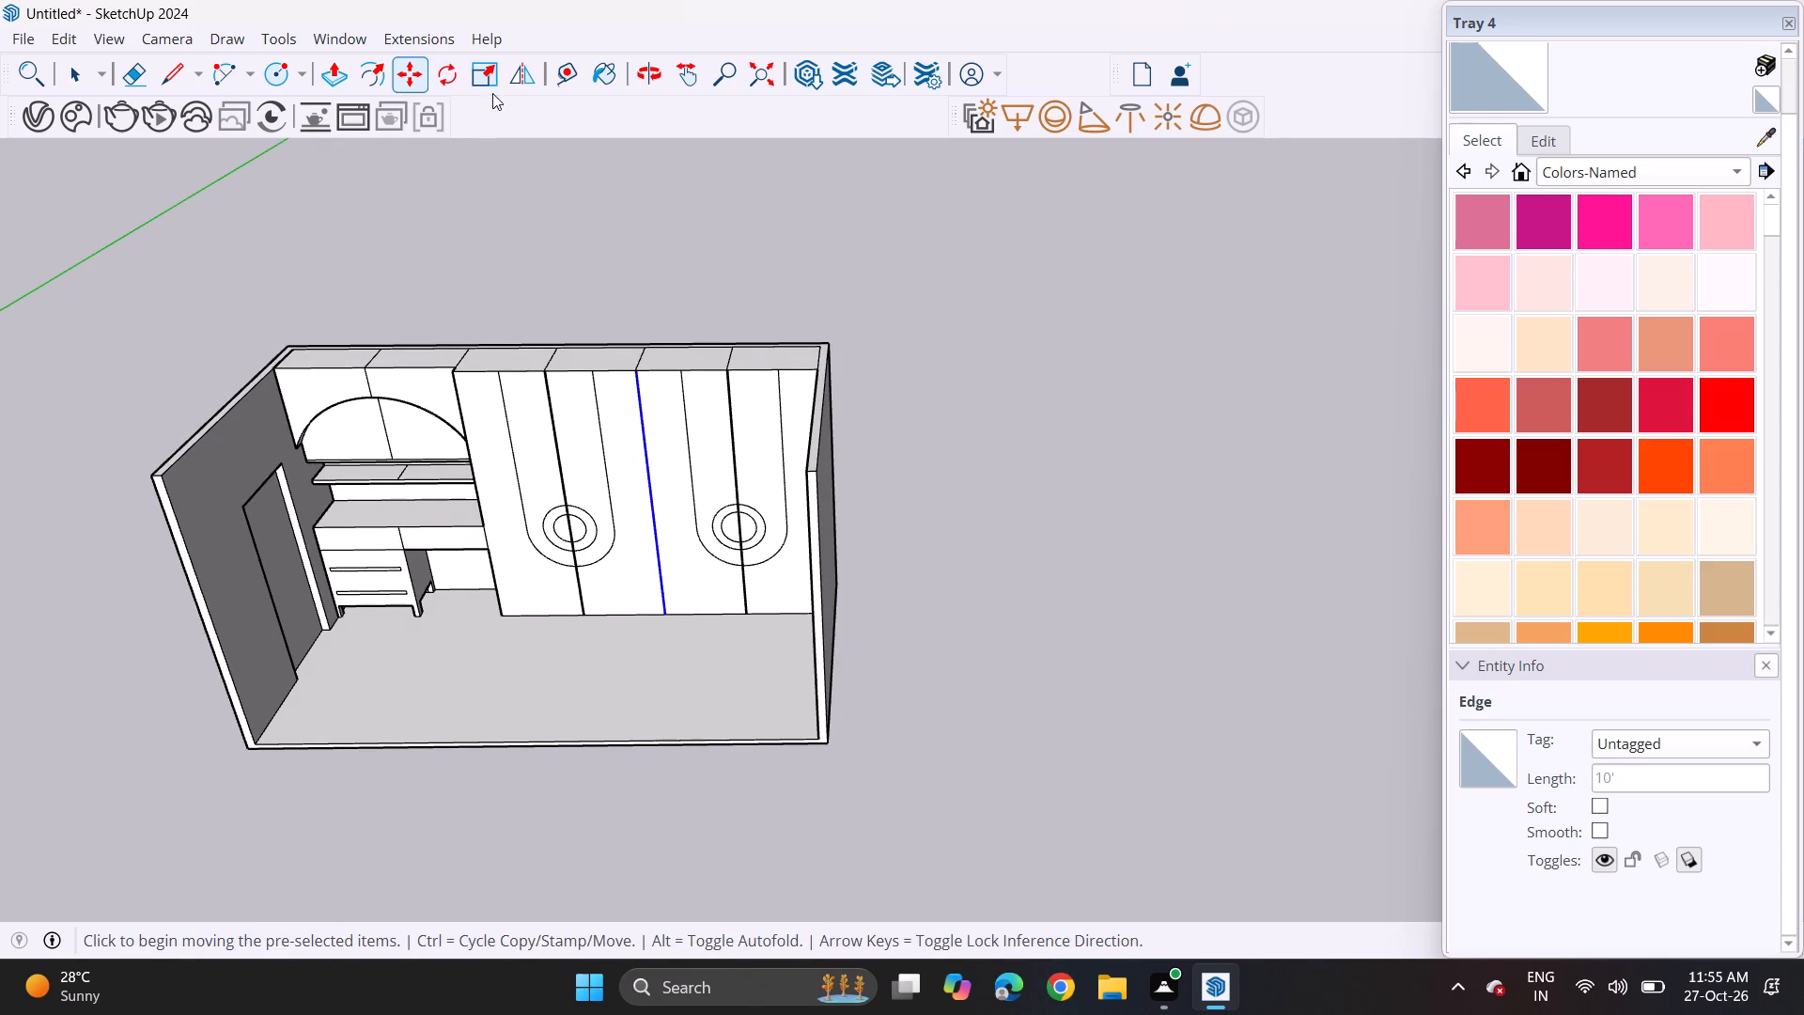
click(308, 76)
click(310, 141)
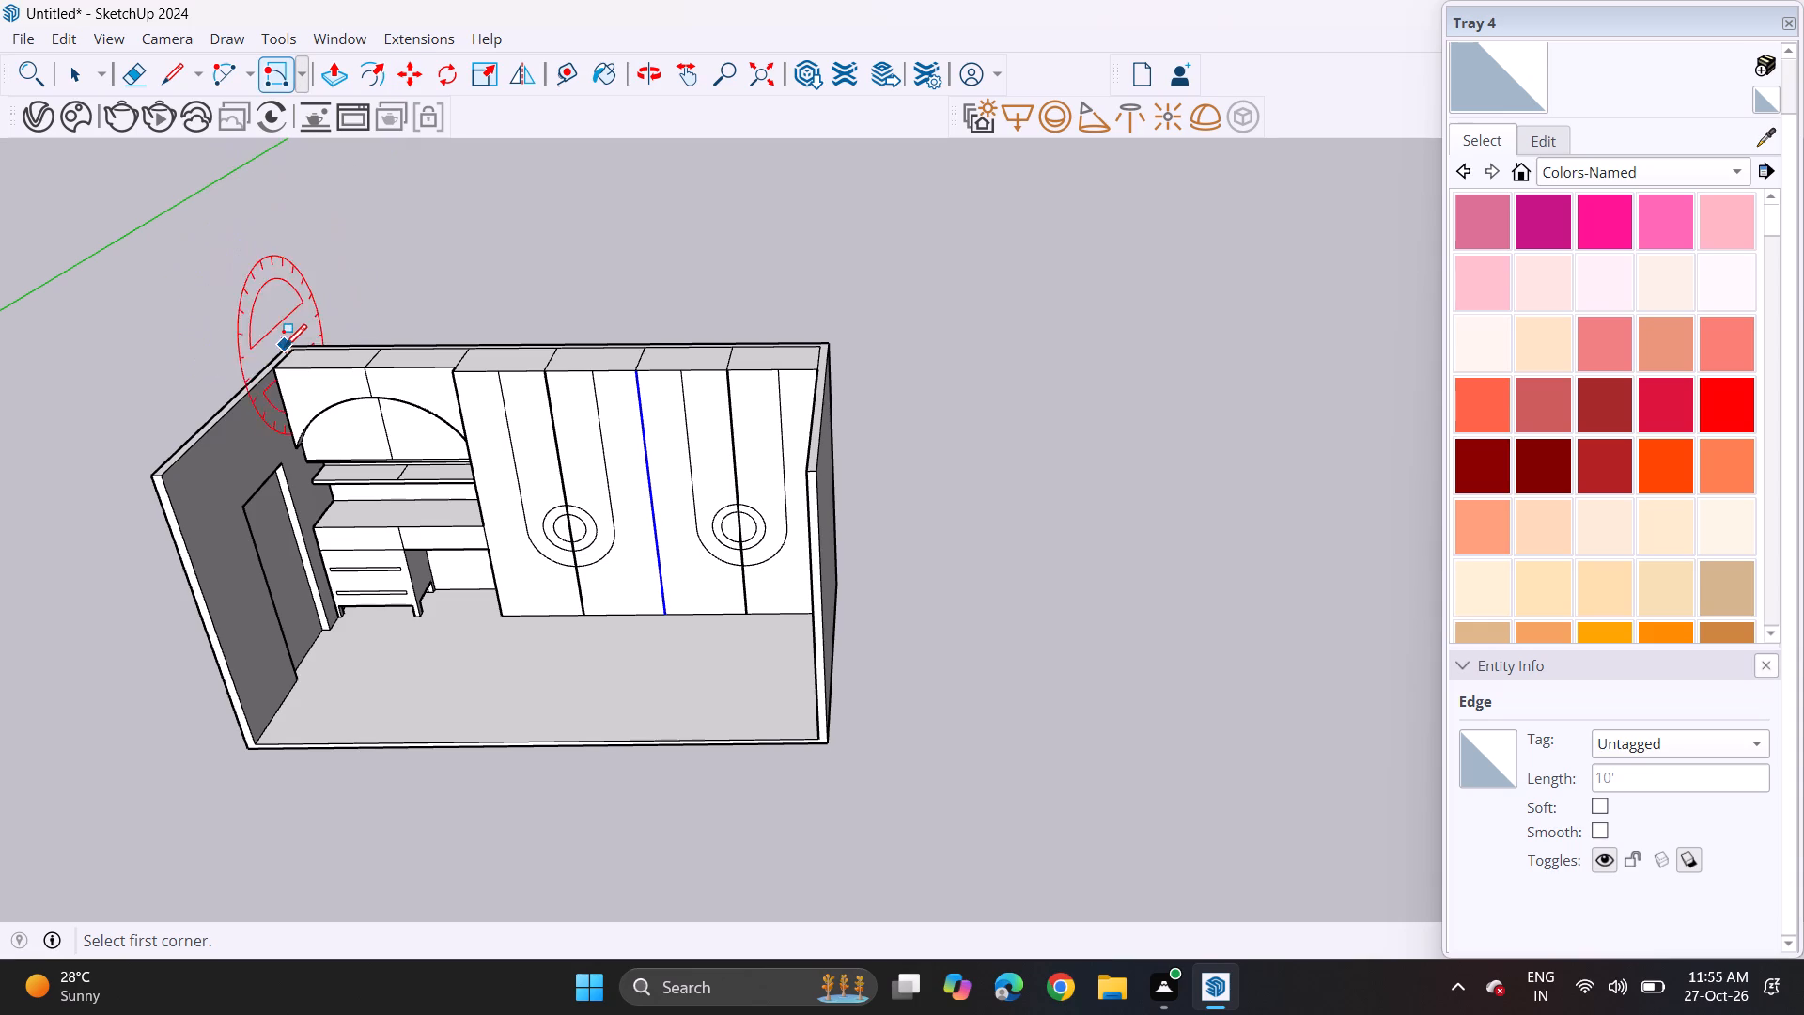
click(283, 343)
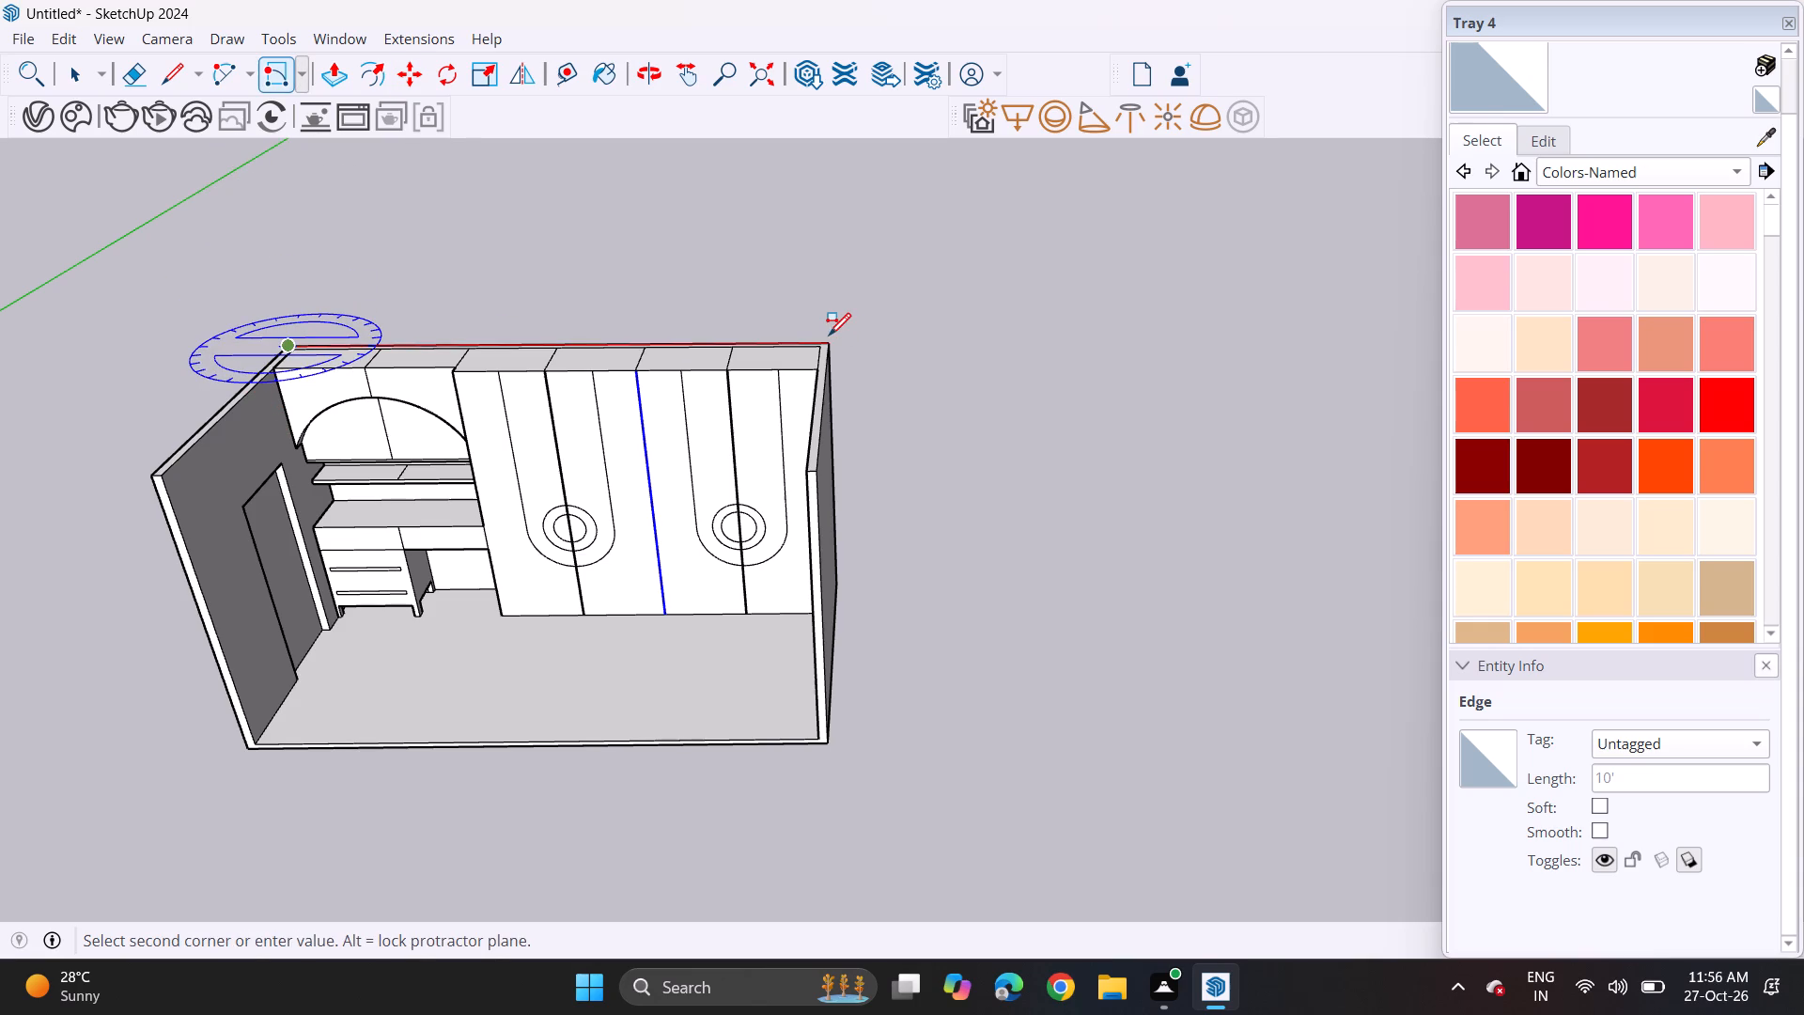
click(832, 342)
middle_drag(820, 298, 623, 208)
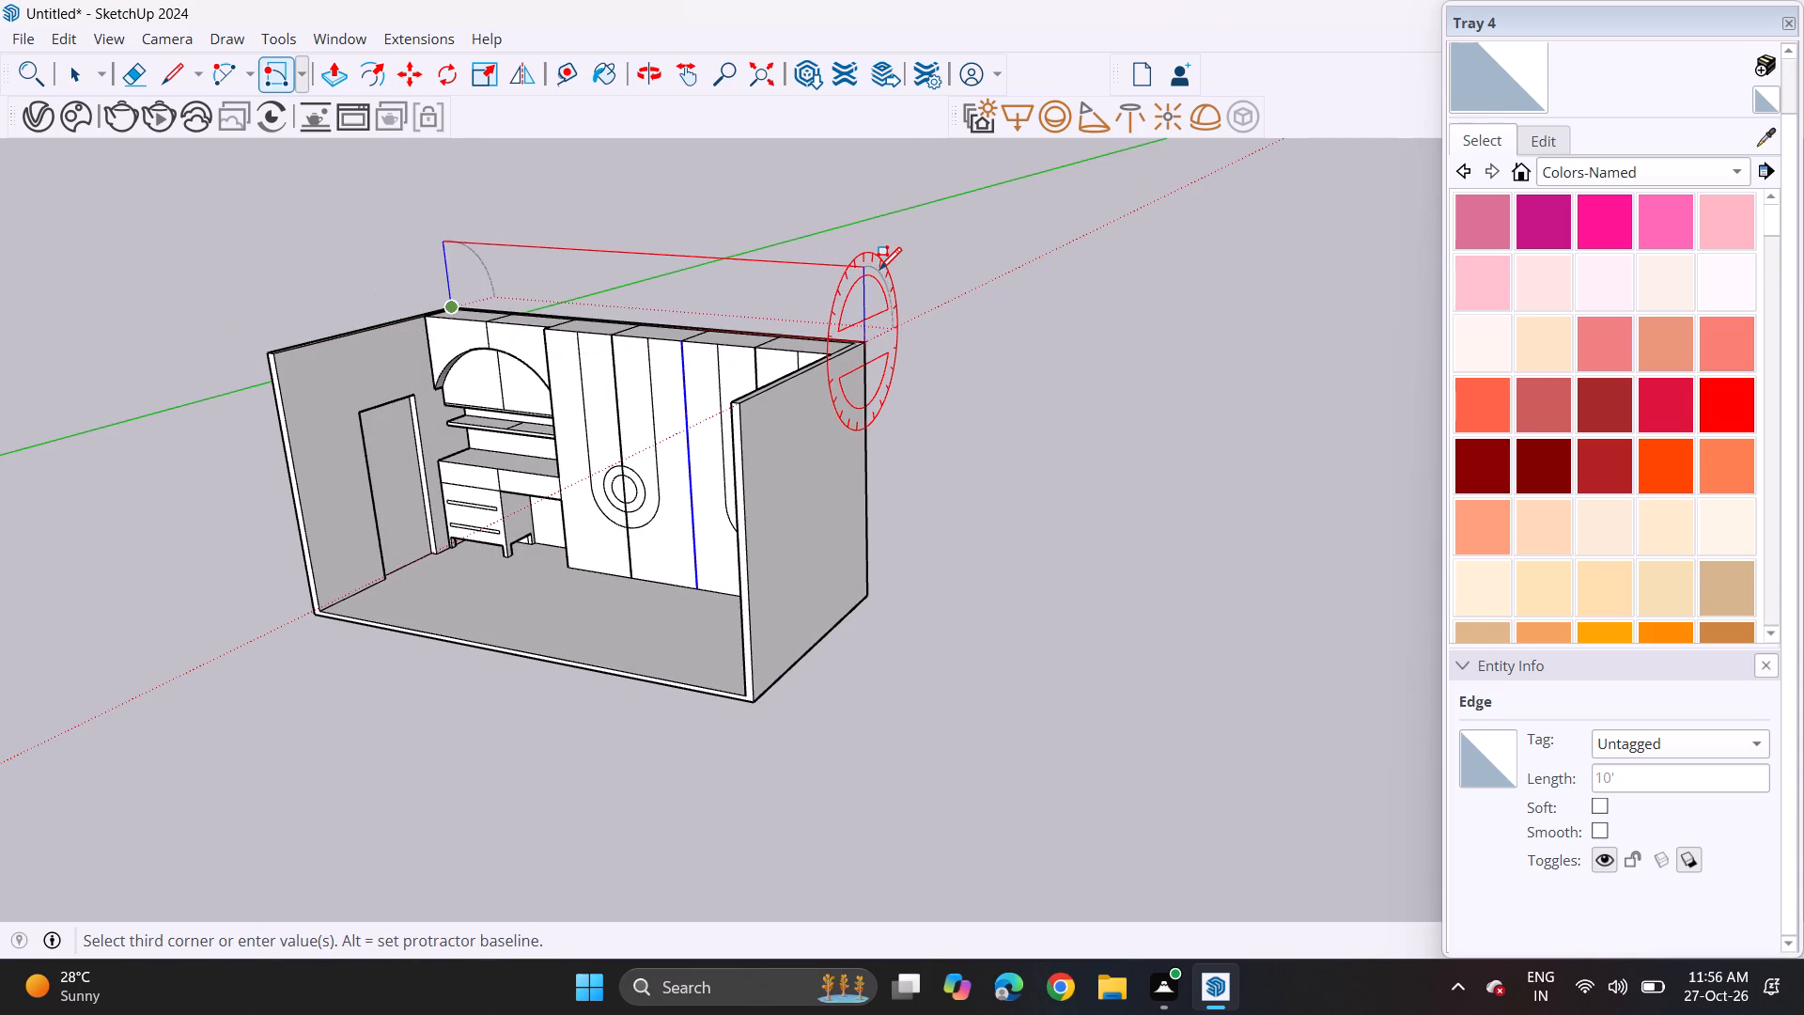
key(6)
key(Return)
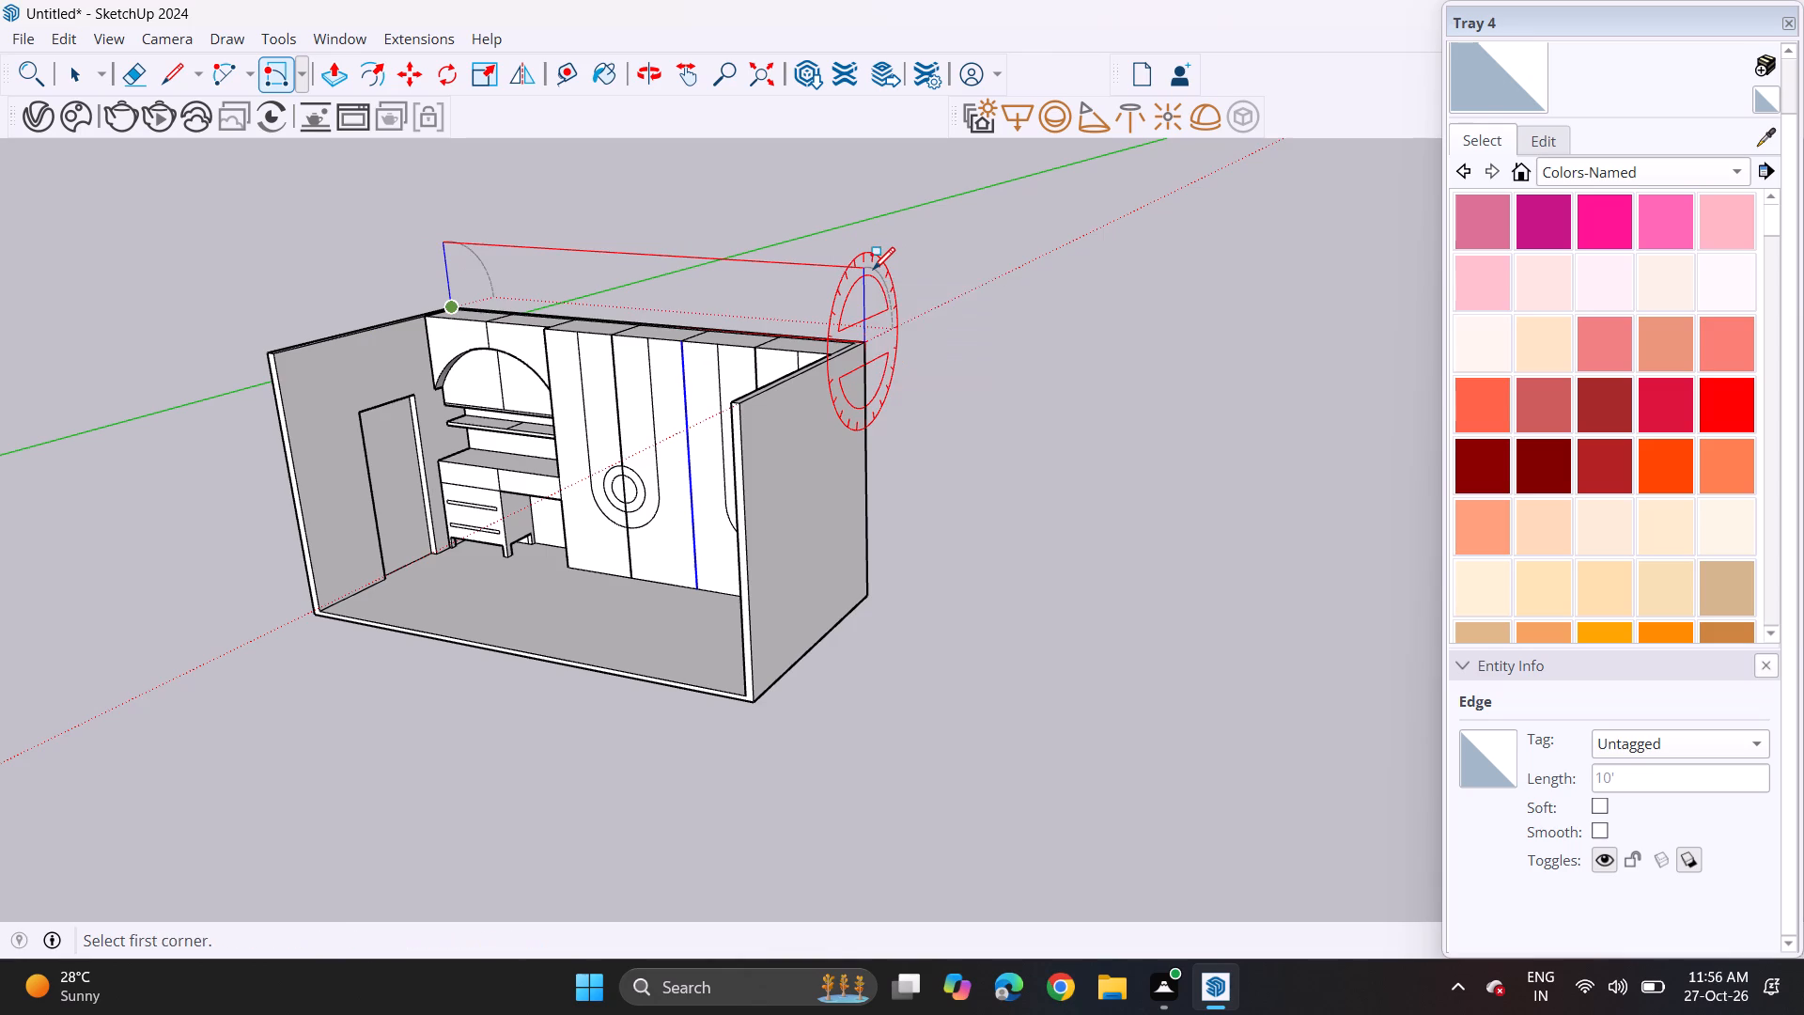
Push/Pull the upright strip forward to the room's open front to form a ceiling slab.
click(345, 69)
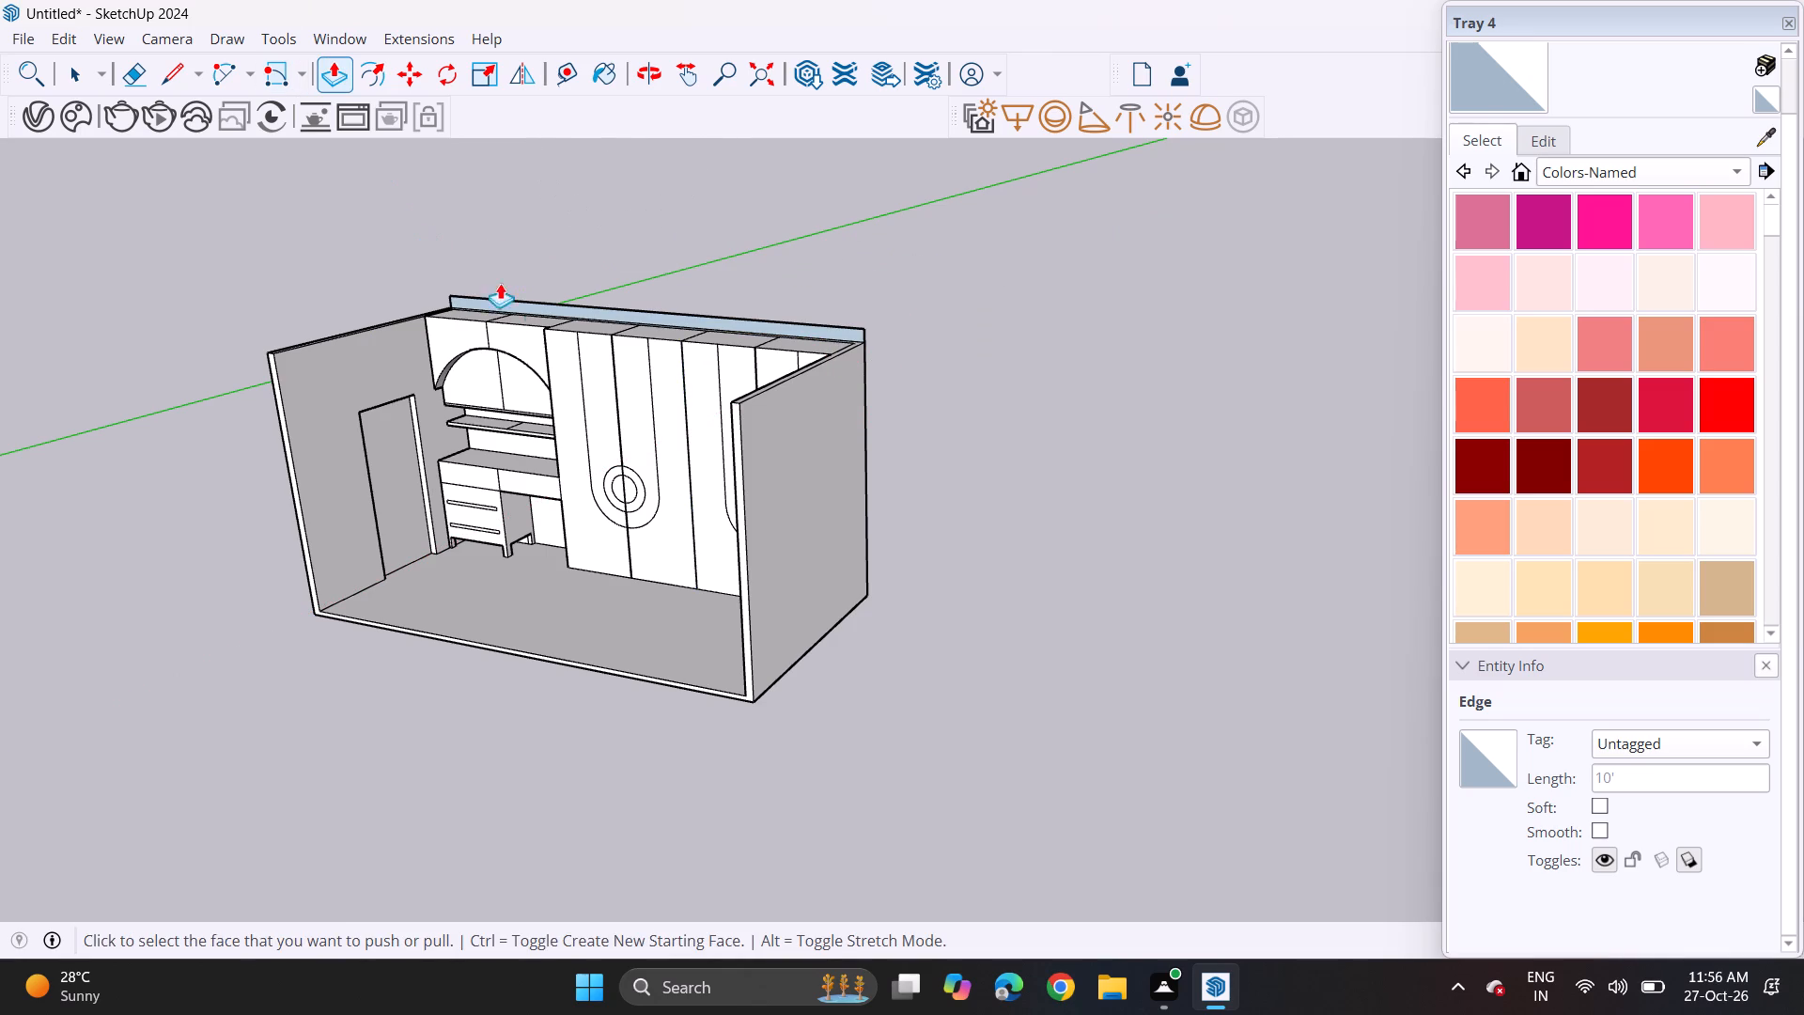
click(570, 312)
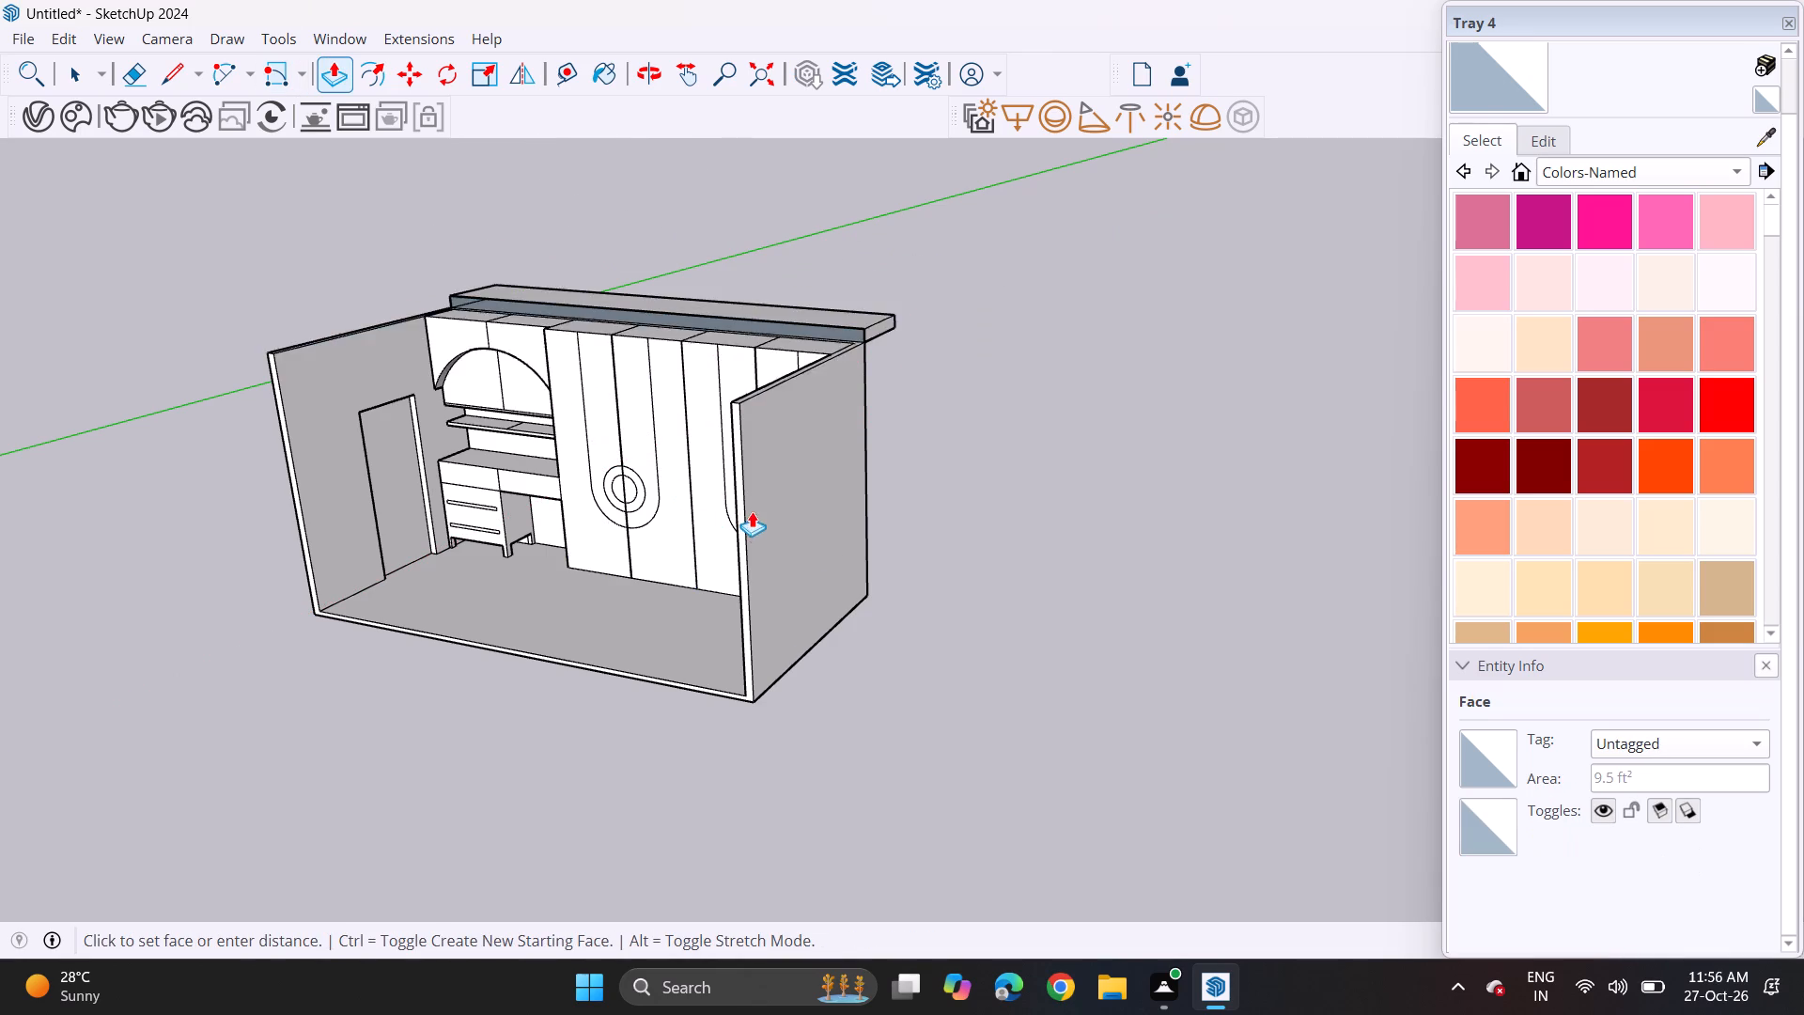
click(752, 528)
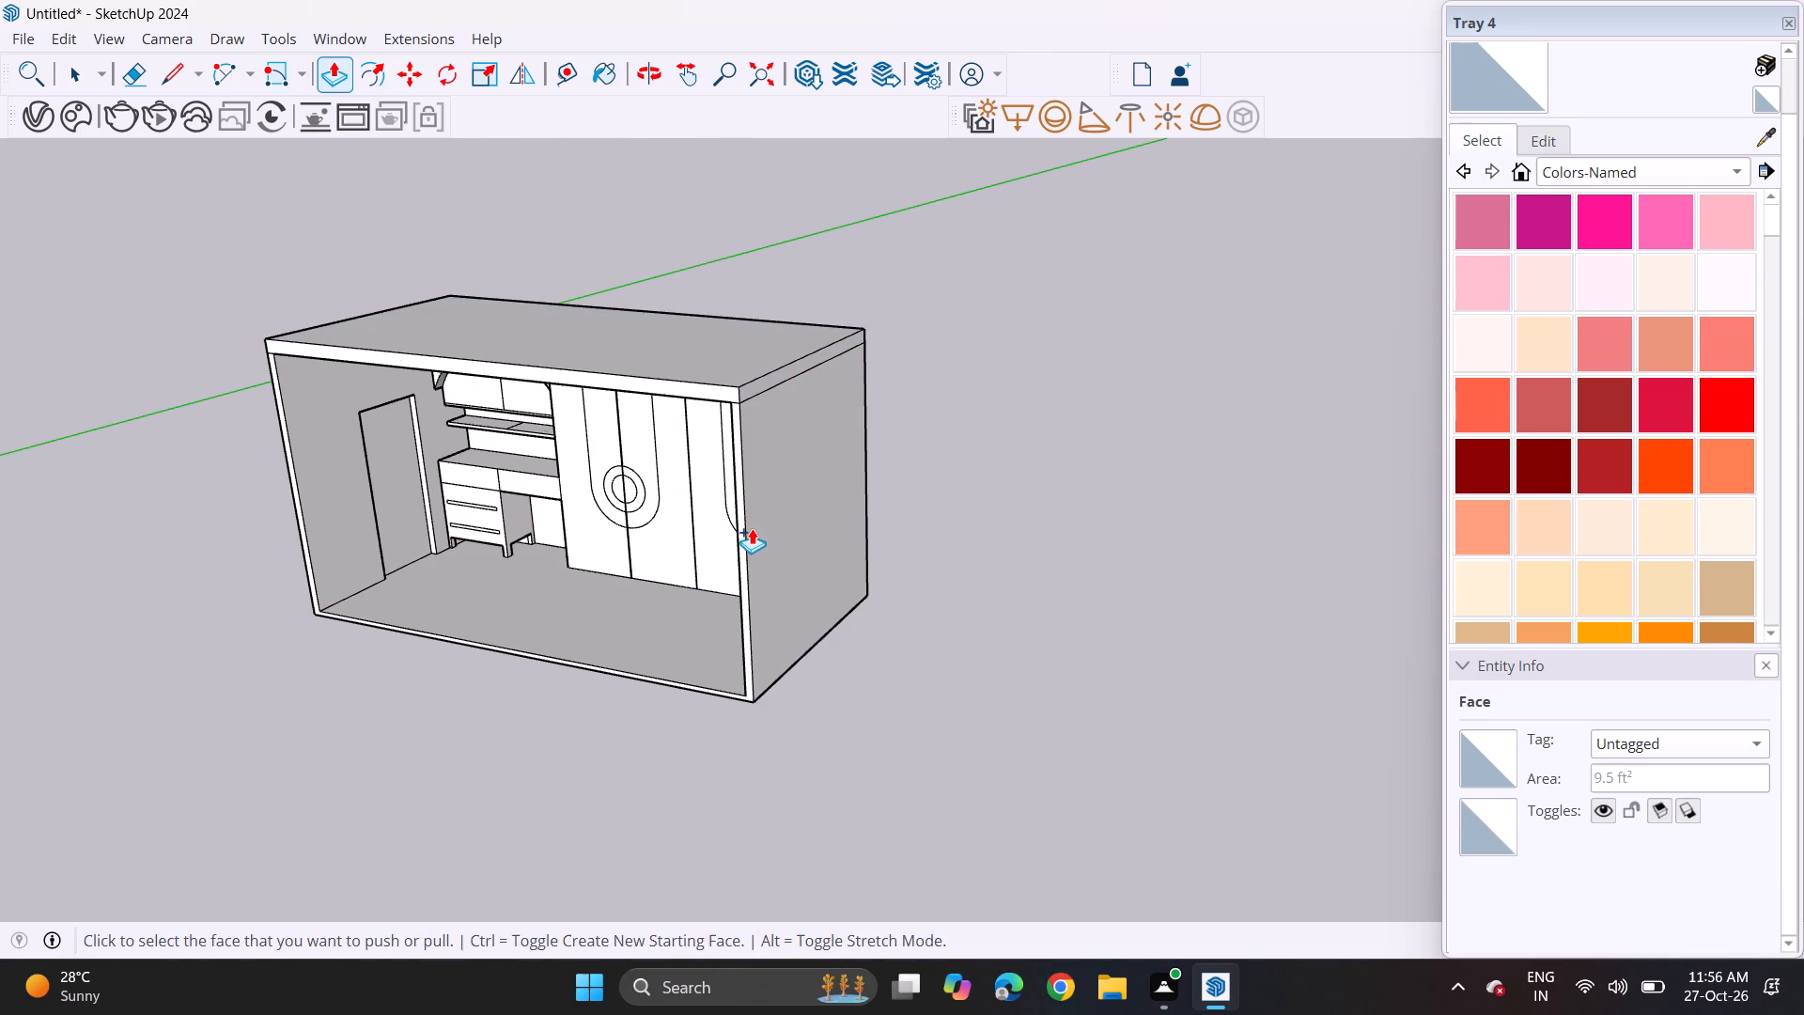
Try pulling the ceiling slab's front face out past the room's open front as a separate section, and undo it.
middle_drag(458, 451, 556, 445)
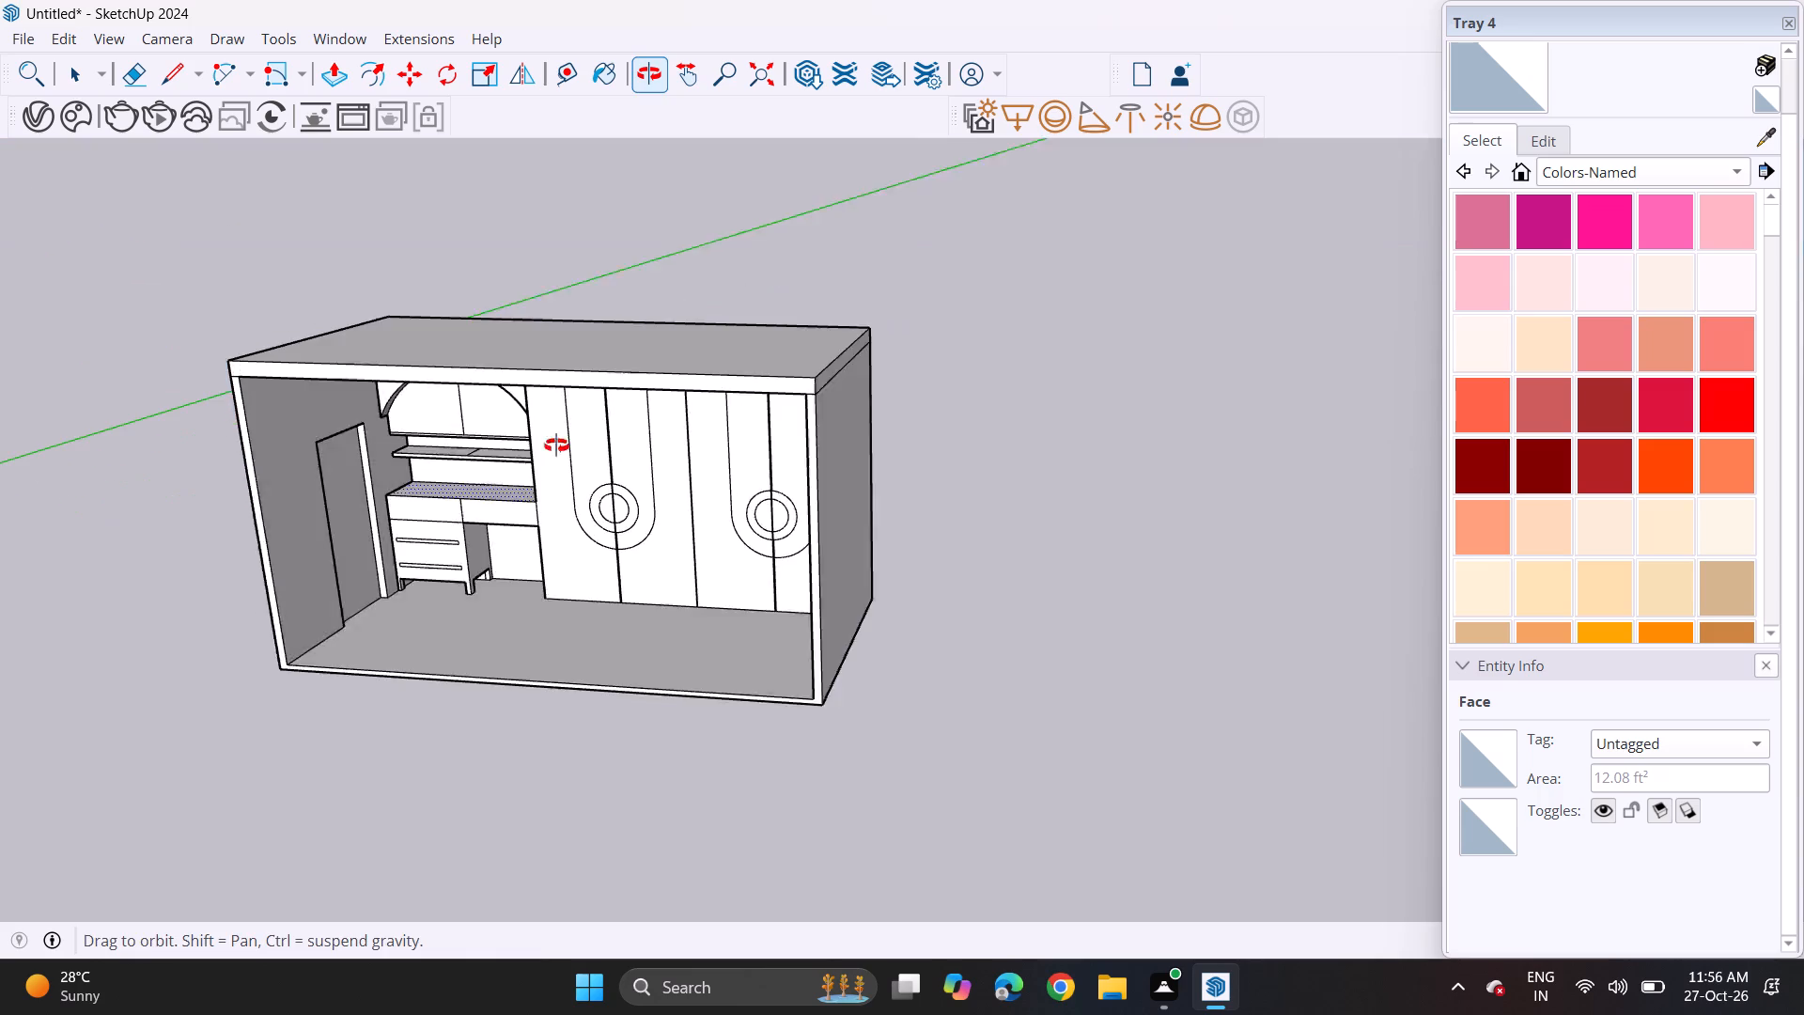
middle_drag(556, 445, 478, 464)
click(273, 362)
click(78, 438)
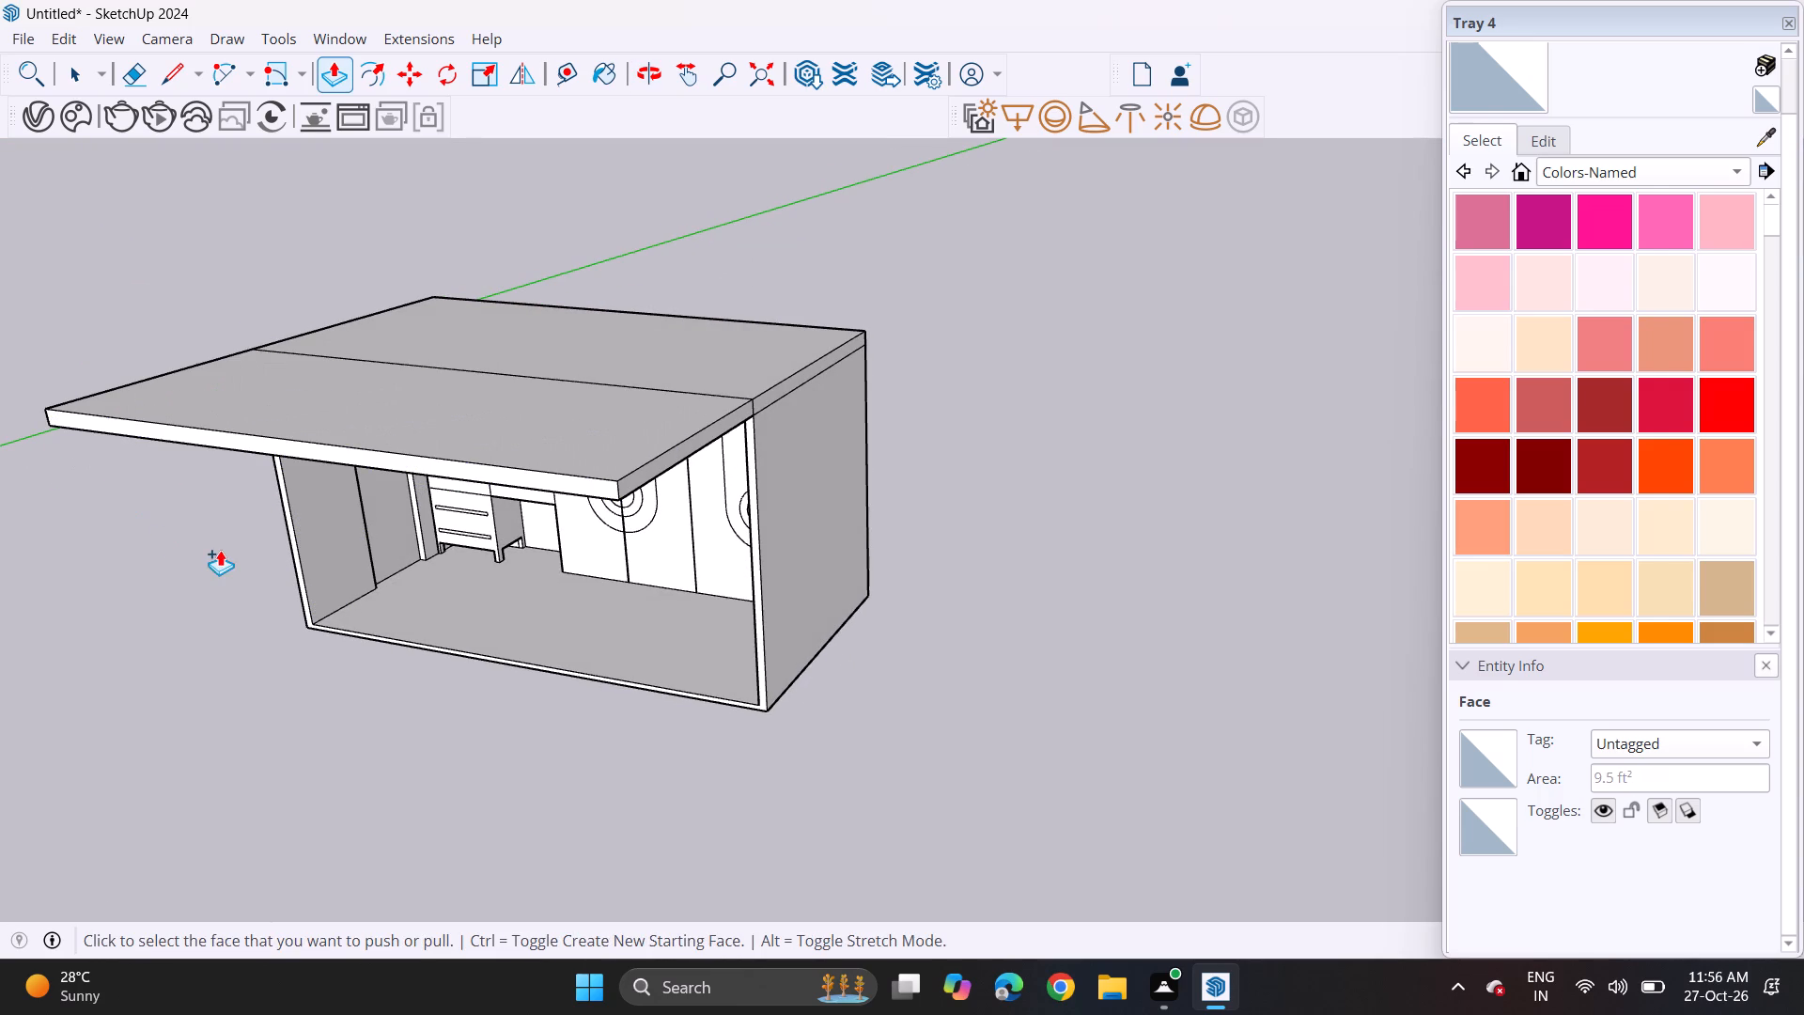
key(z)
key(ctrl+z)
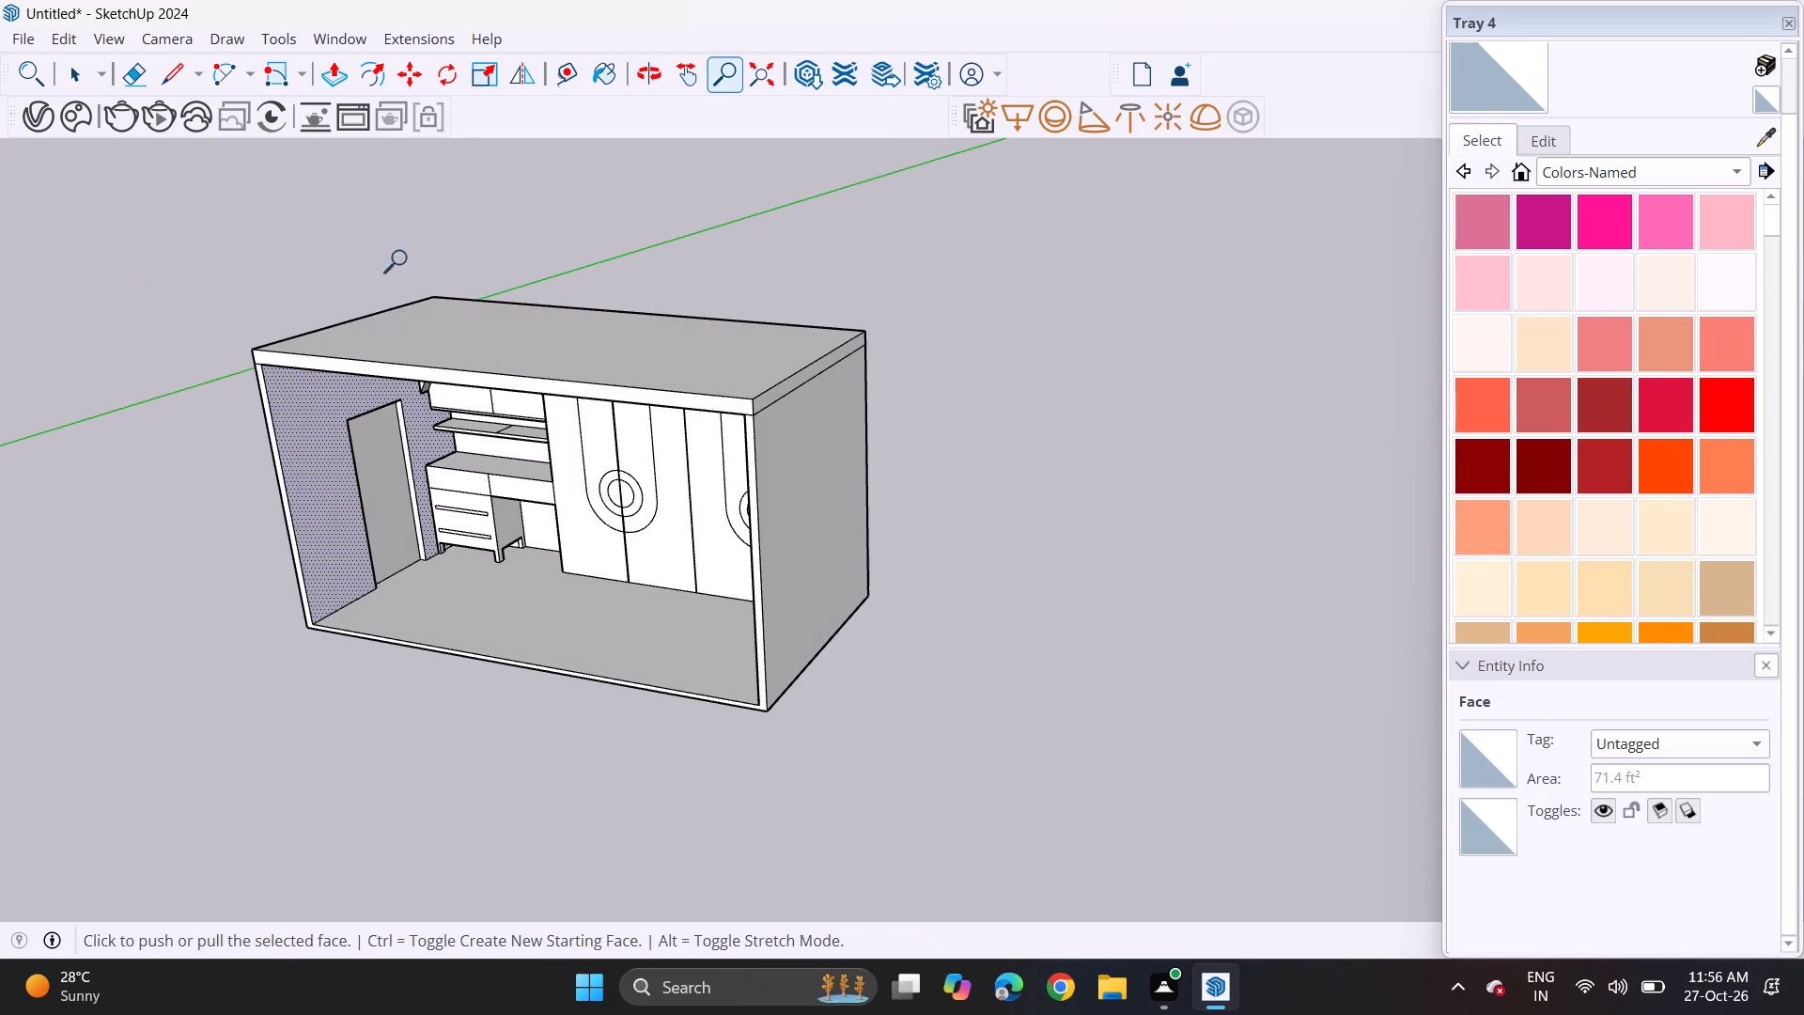
Extend the ceiling slab's front face well beyond the open front and repeat that distance on the side walls and floor.
click(326, 73)
key(Escape)
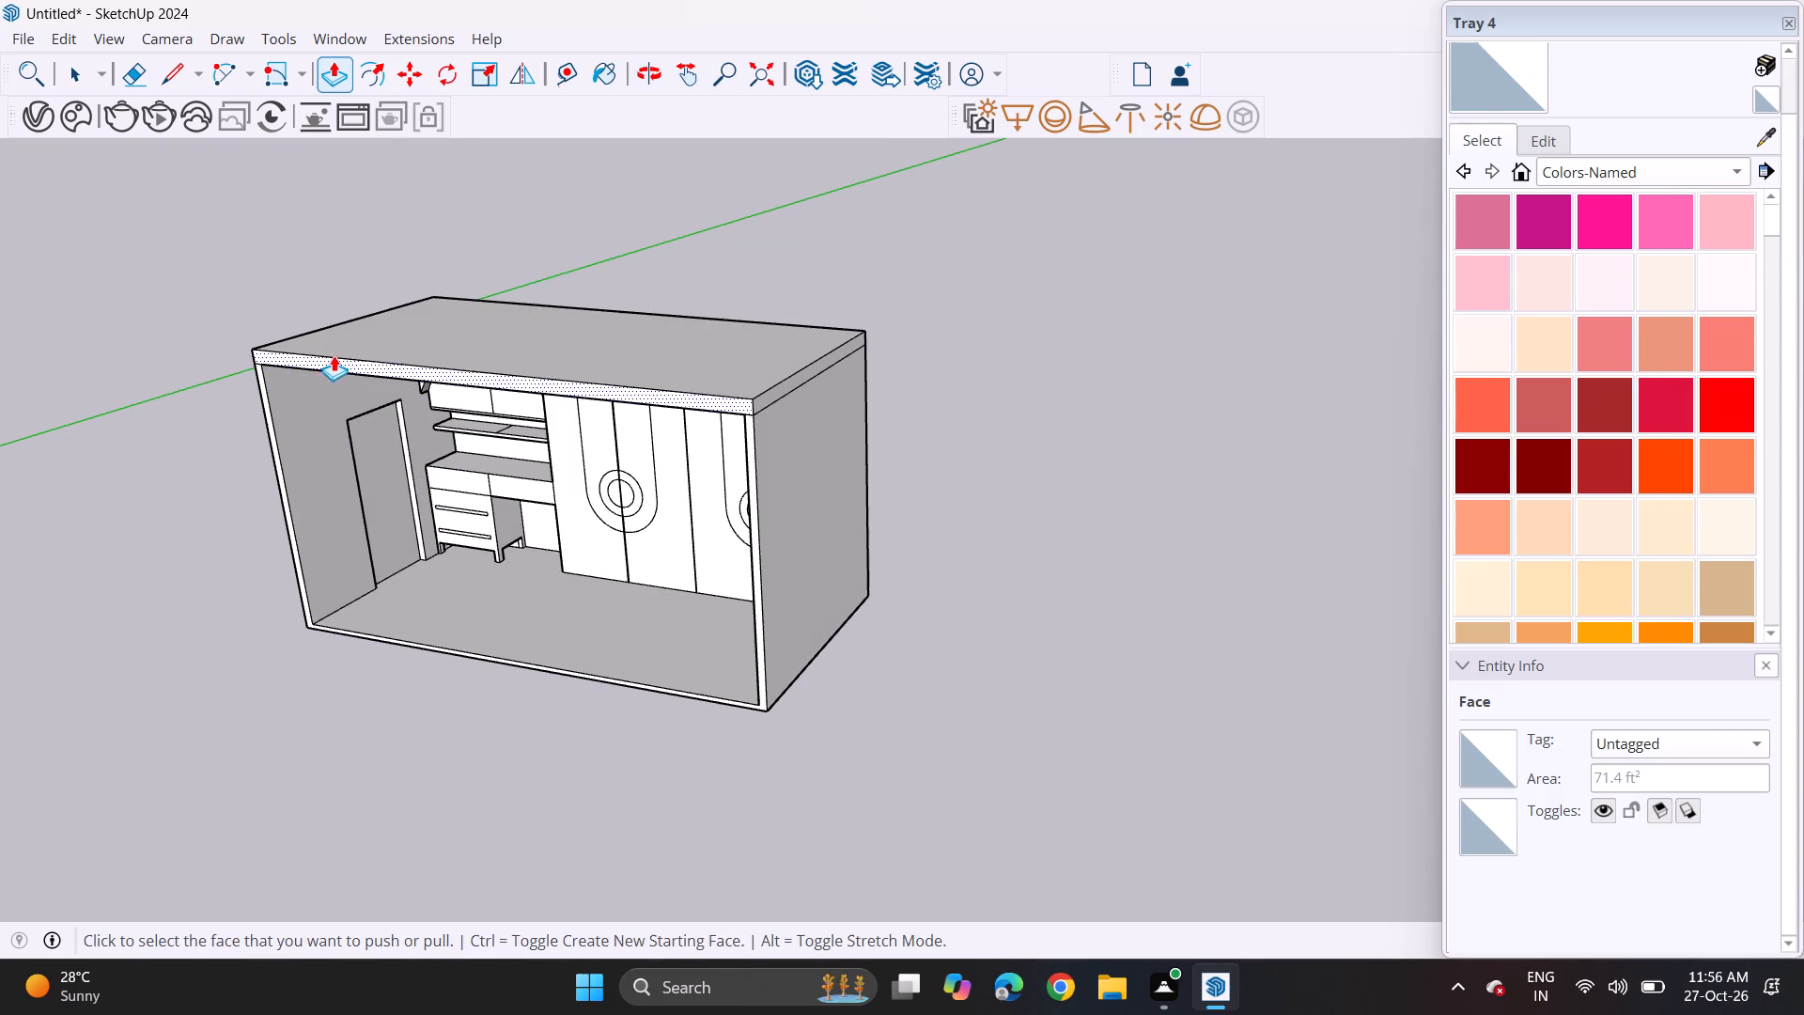
click(344, 361)
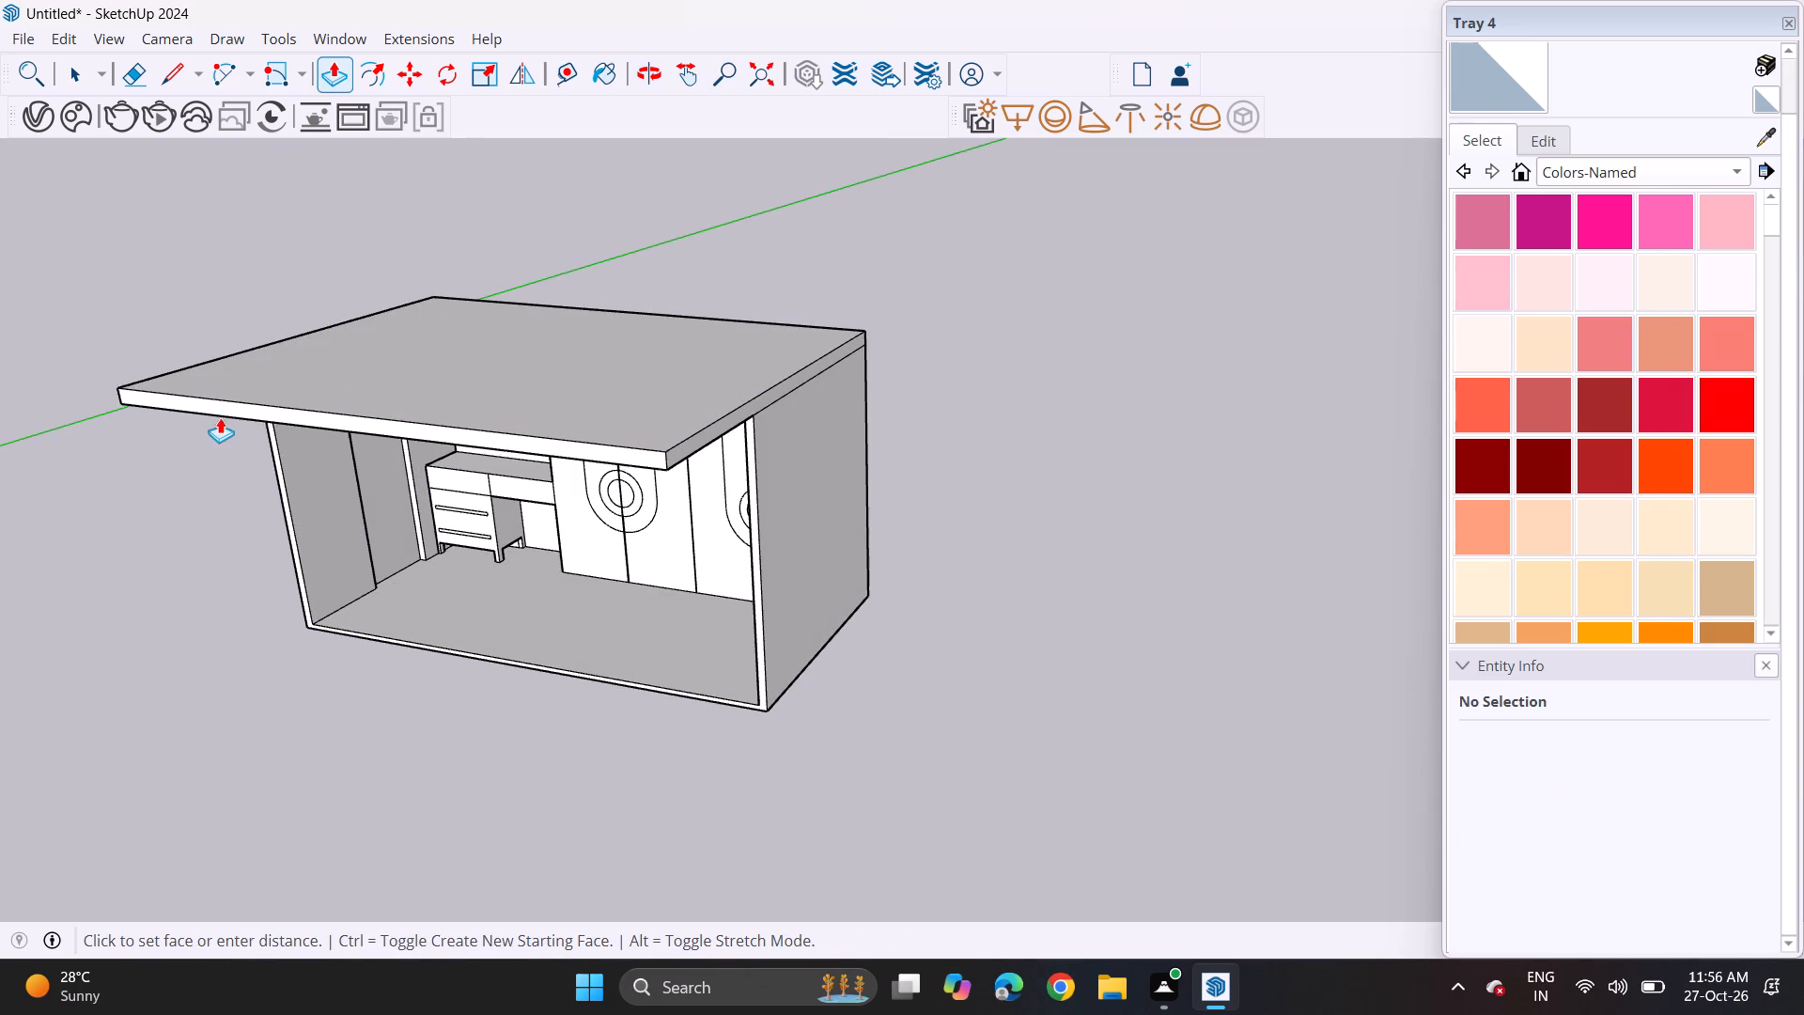
click(164, 466)
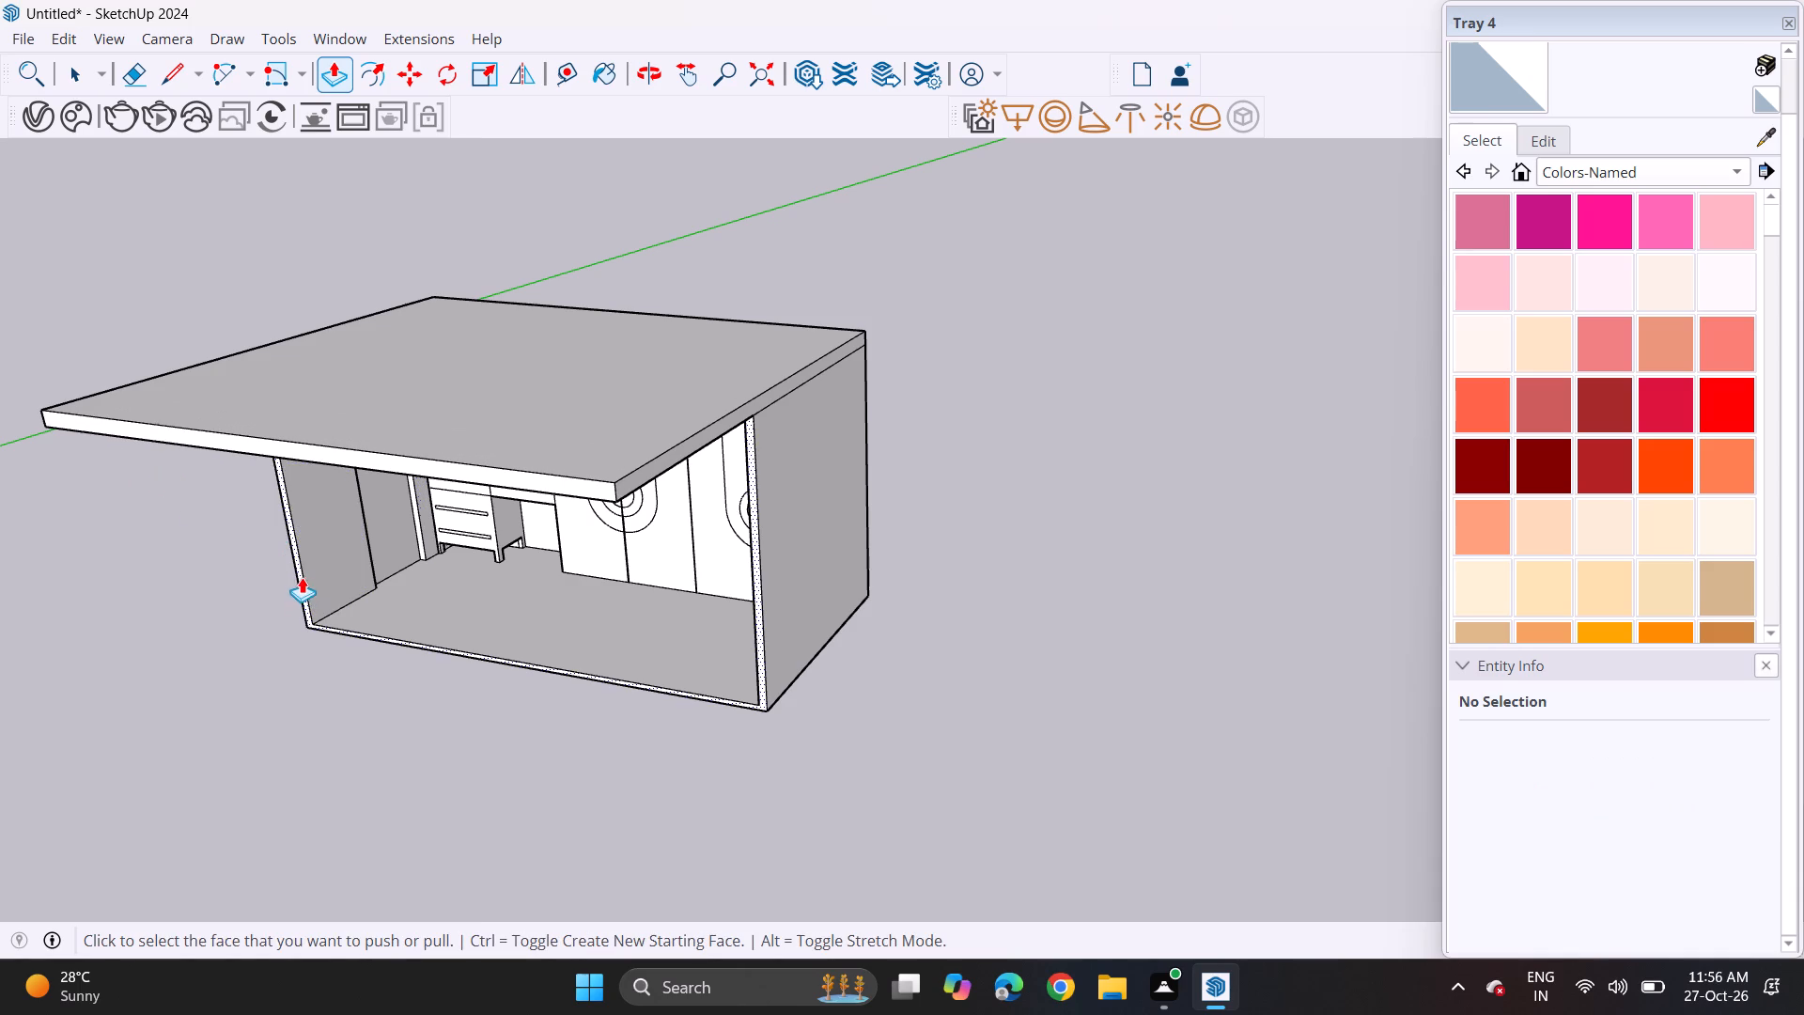
double_click(301, 580)
Examine the arched niche, cabinet and grooved panel wall straight on from inside the enclosed room.
middle_drag(338, 546, 617, 400)
scroll(608, 398, down, 1)
scroll(608, 398, up, 5)
middle_drag(583, 394, 508, 394)
shift+middle_drag(504, 420, 535, 418)
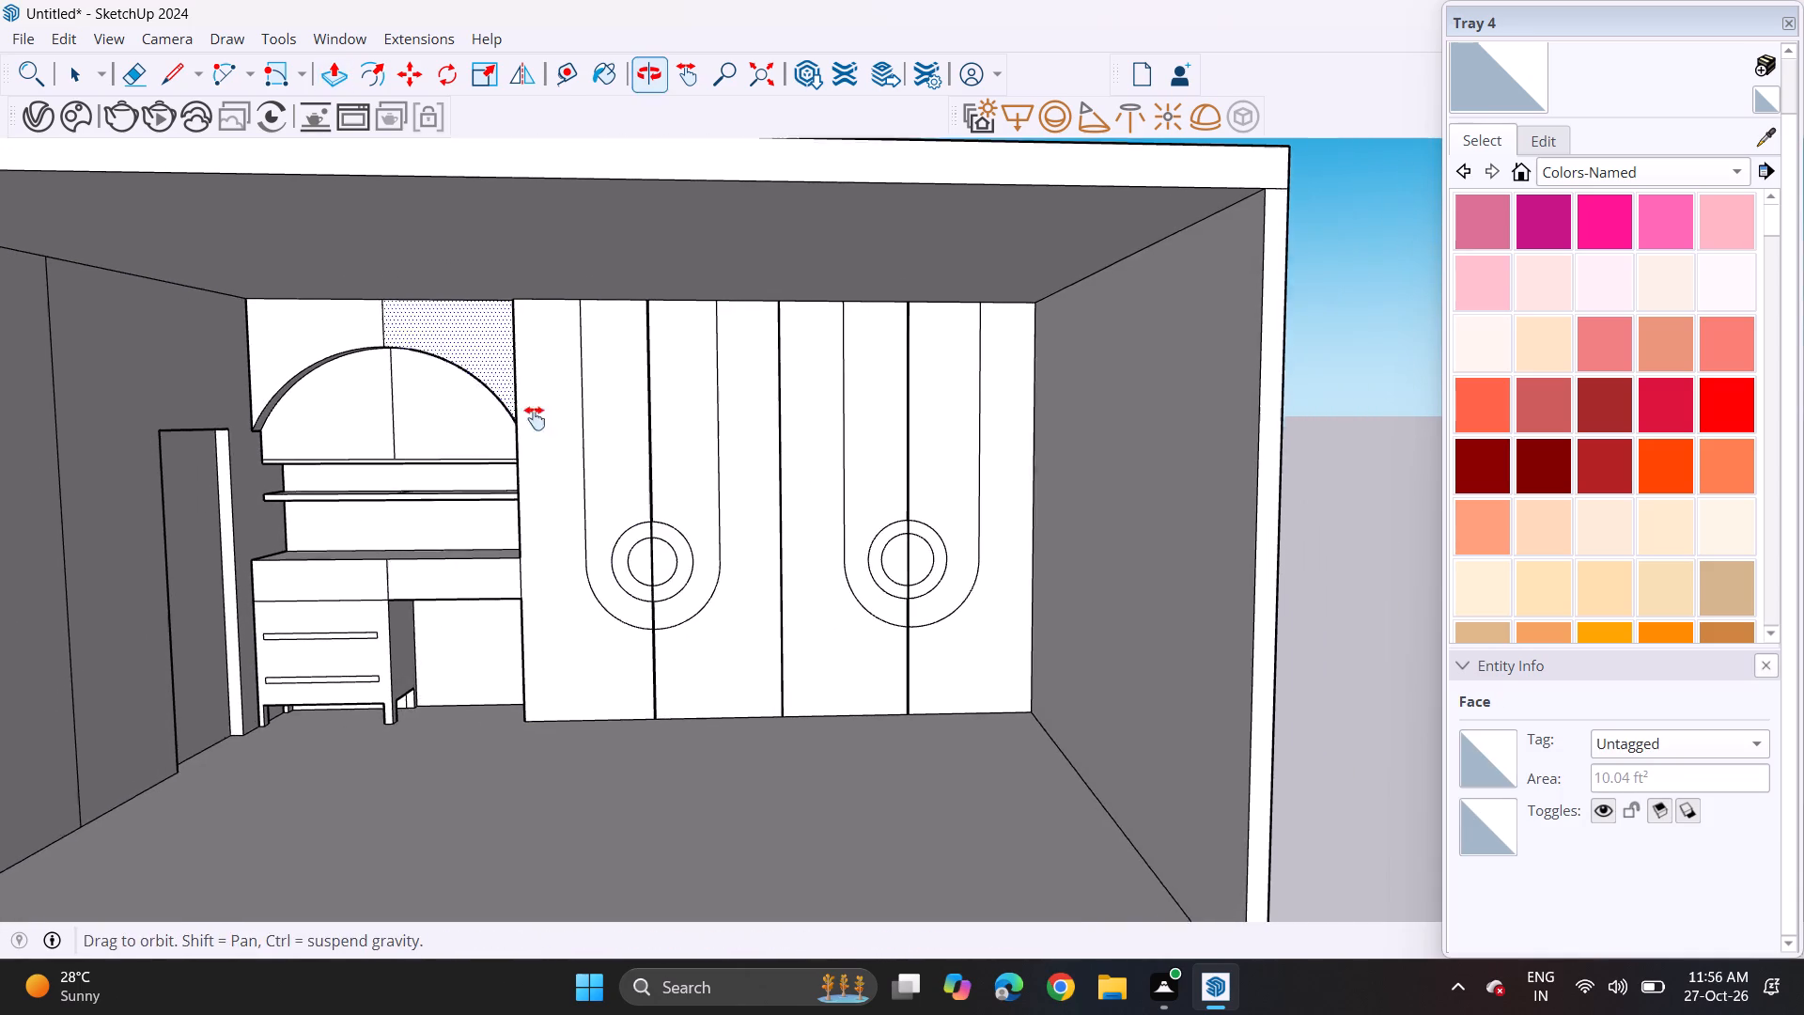
shift+middle_drag(535, 418, 577, 425)
scroll(577, 430, up, 2)
middle_drag(570, 430, 539, 407)
scroll(537, 398, up, 1)
scroll(537, 398, down, 1)
scroll(537, 398, up, 1)
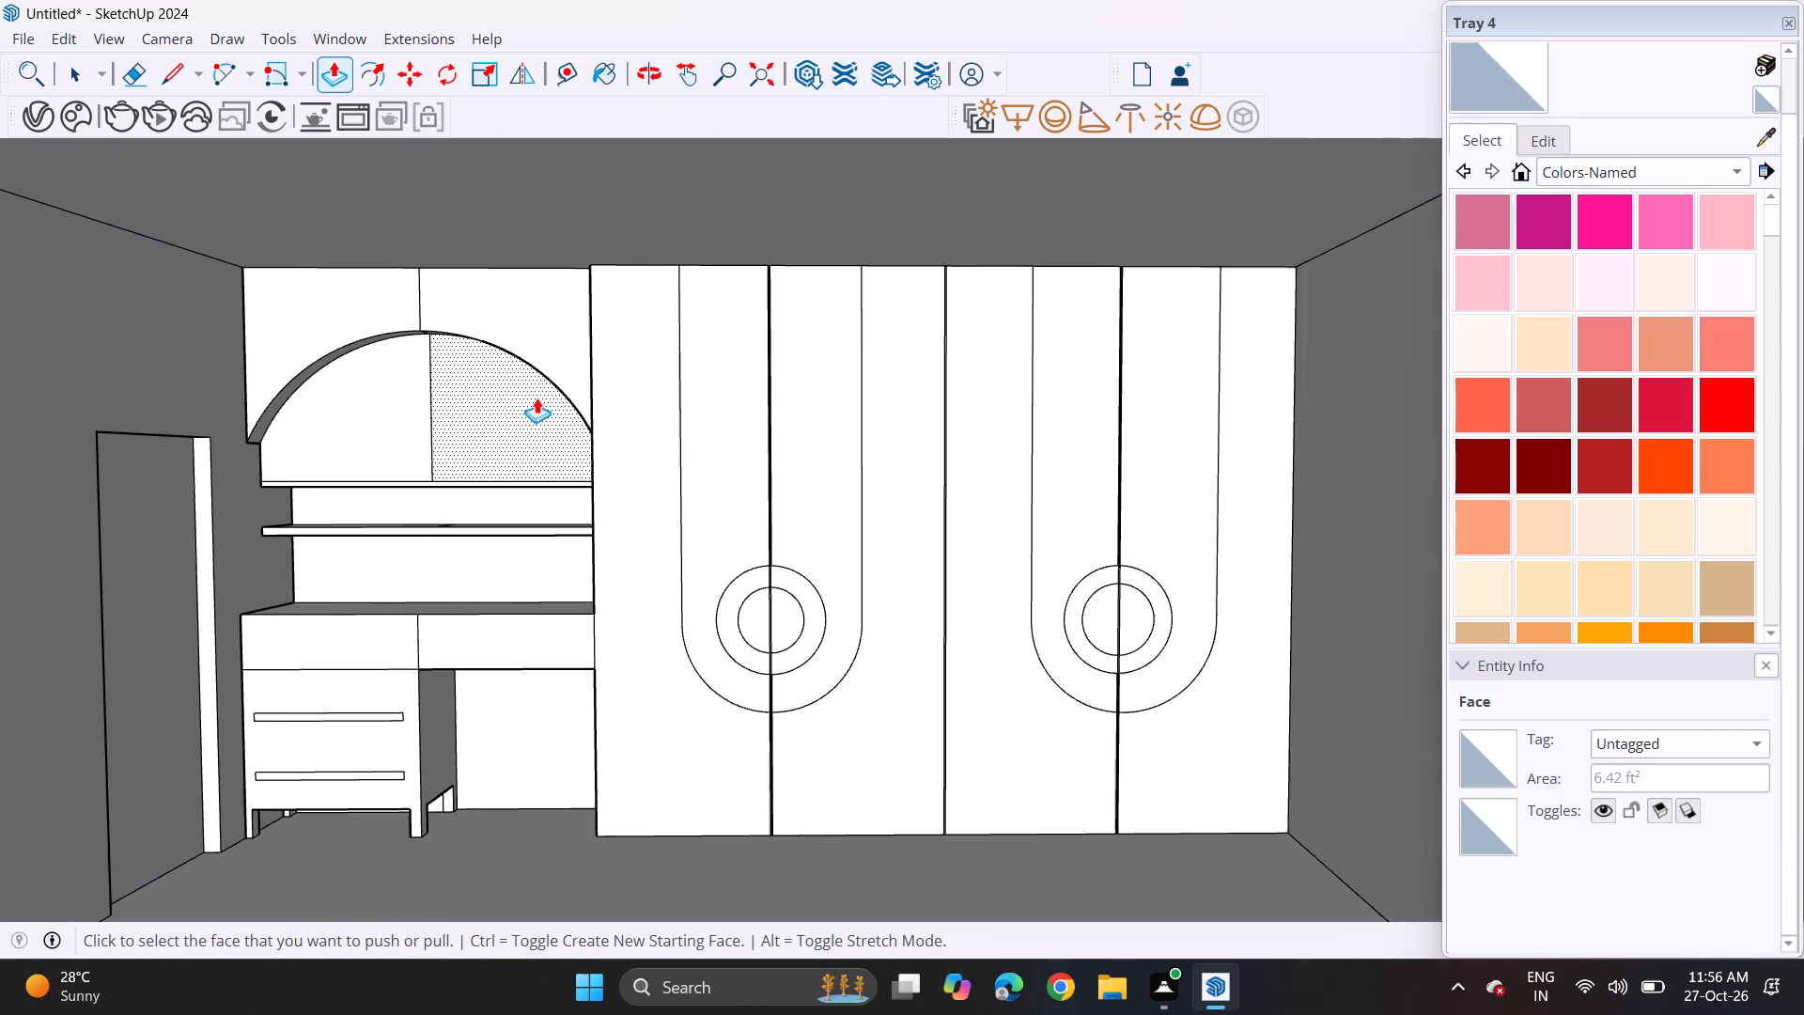
scroll(537, 398, up, 1)
scroll(529, 398, down, 1)
scroll(529, 398, up, 1)
scroll(529, 398, down, 1)
shift+middle_drag(529, 398, 549, 362)
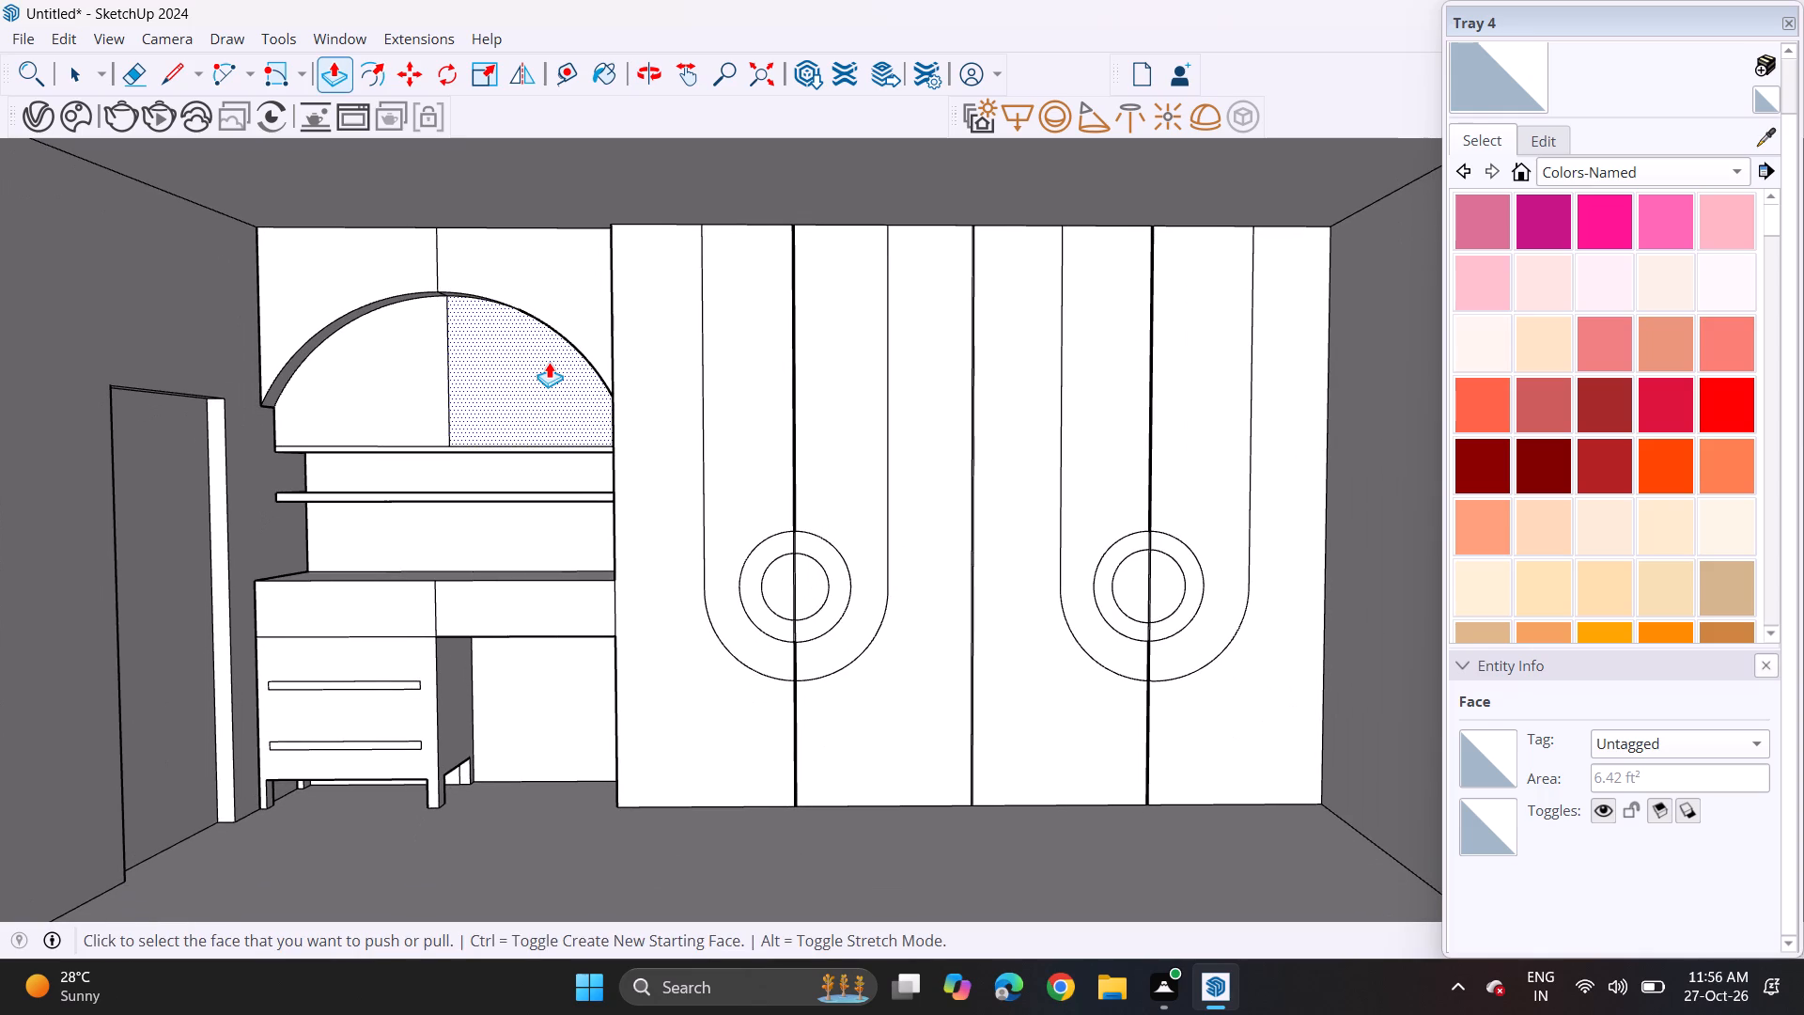
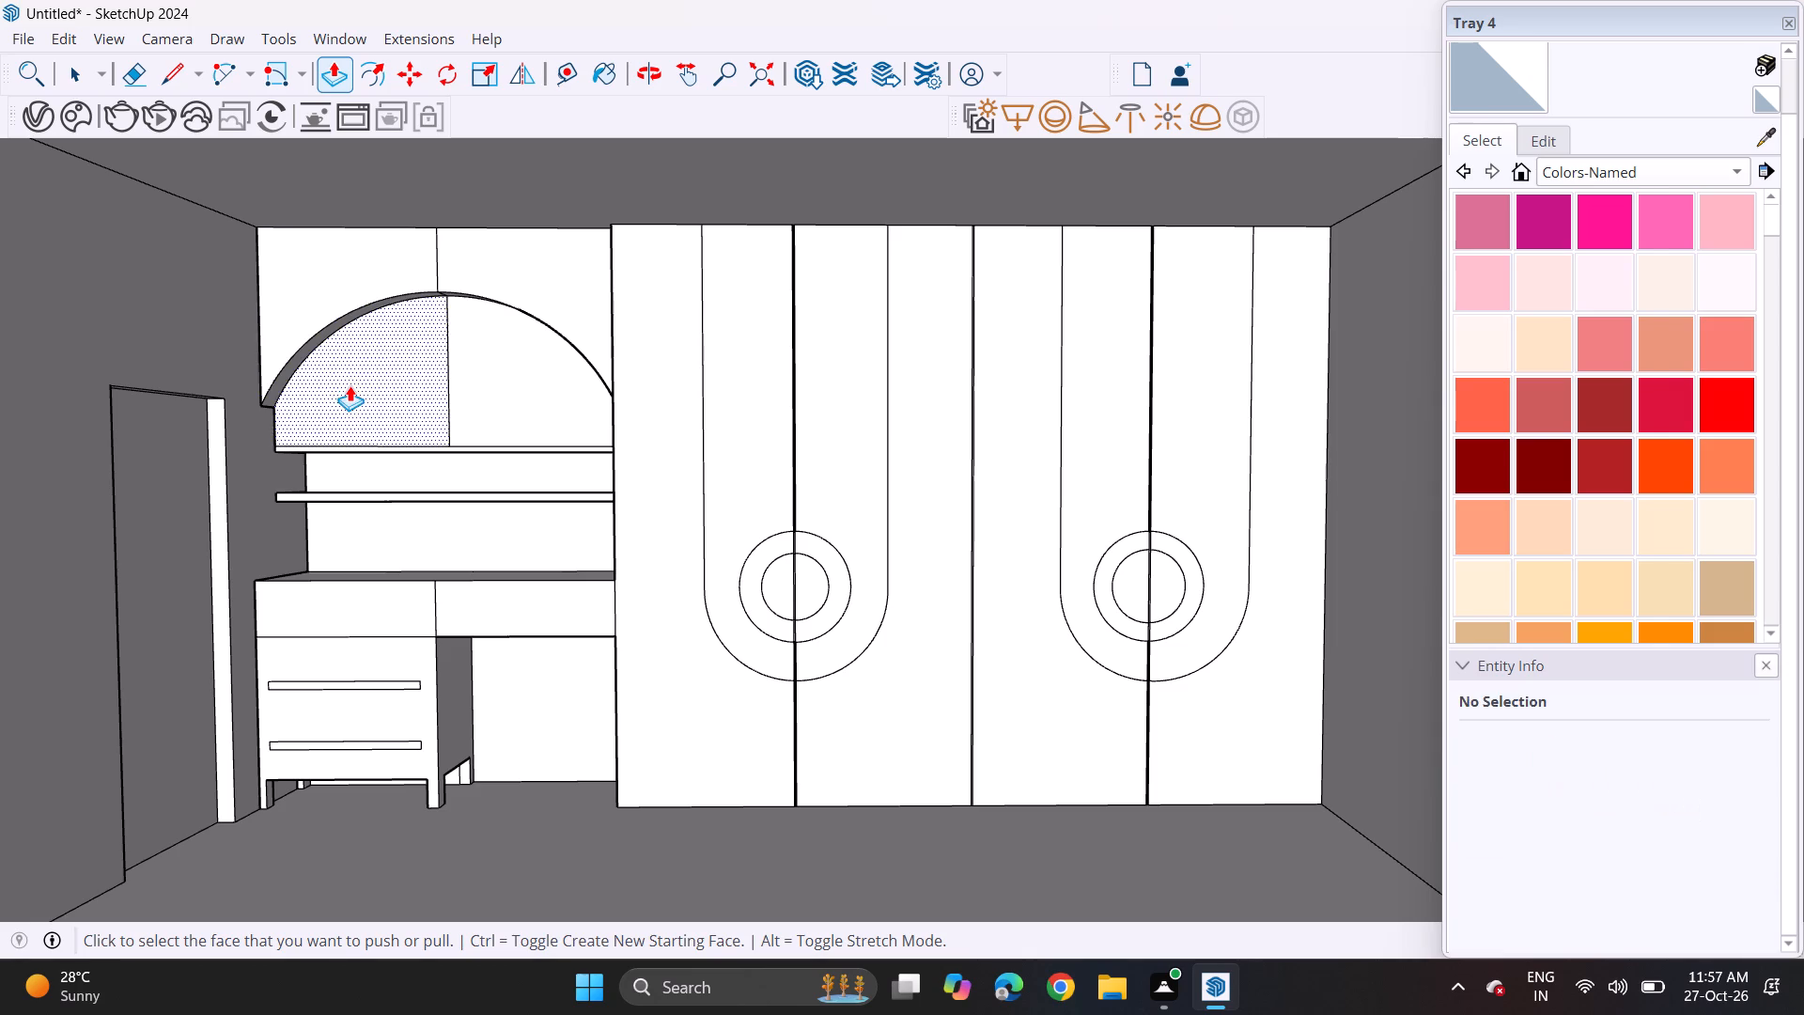
Copy the vertical centre line of the arched niche doors sideways by 0.3 to form a narrow gap.
key(space)
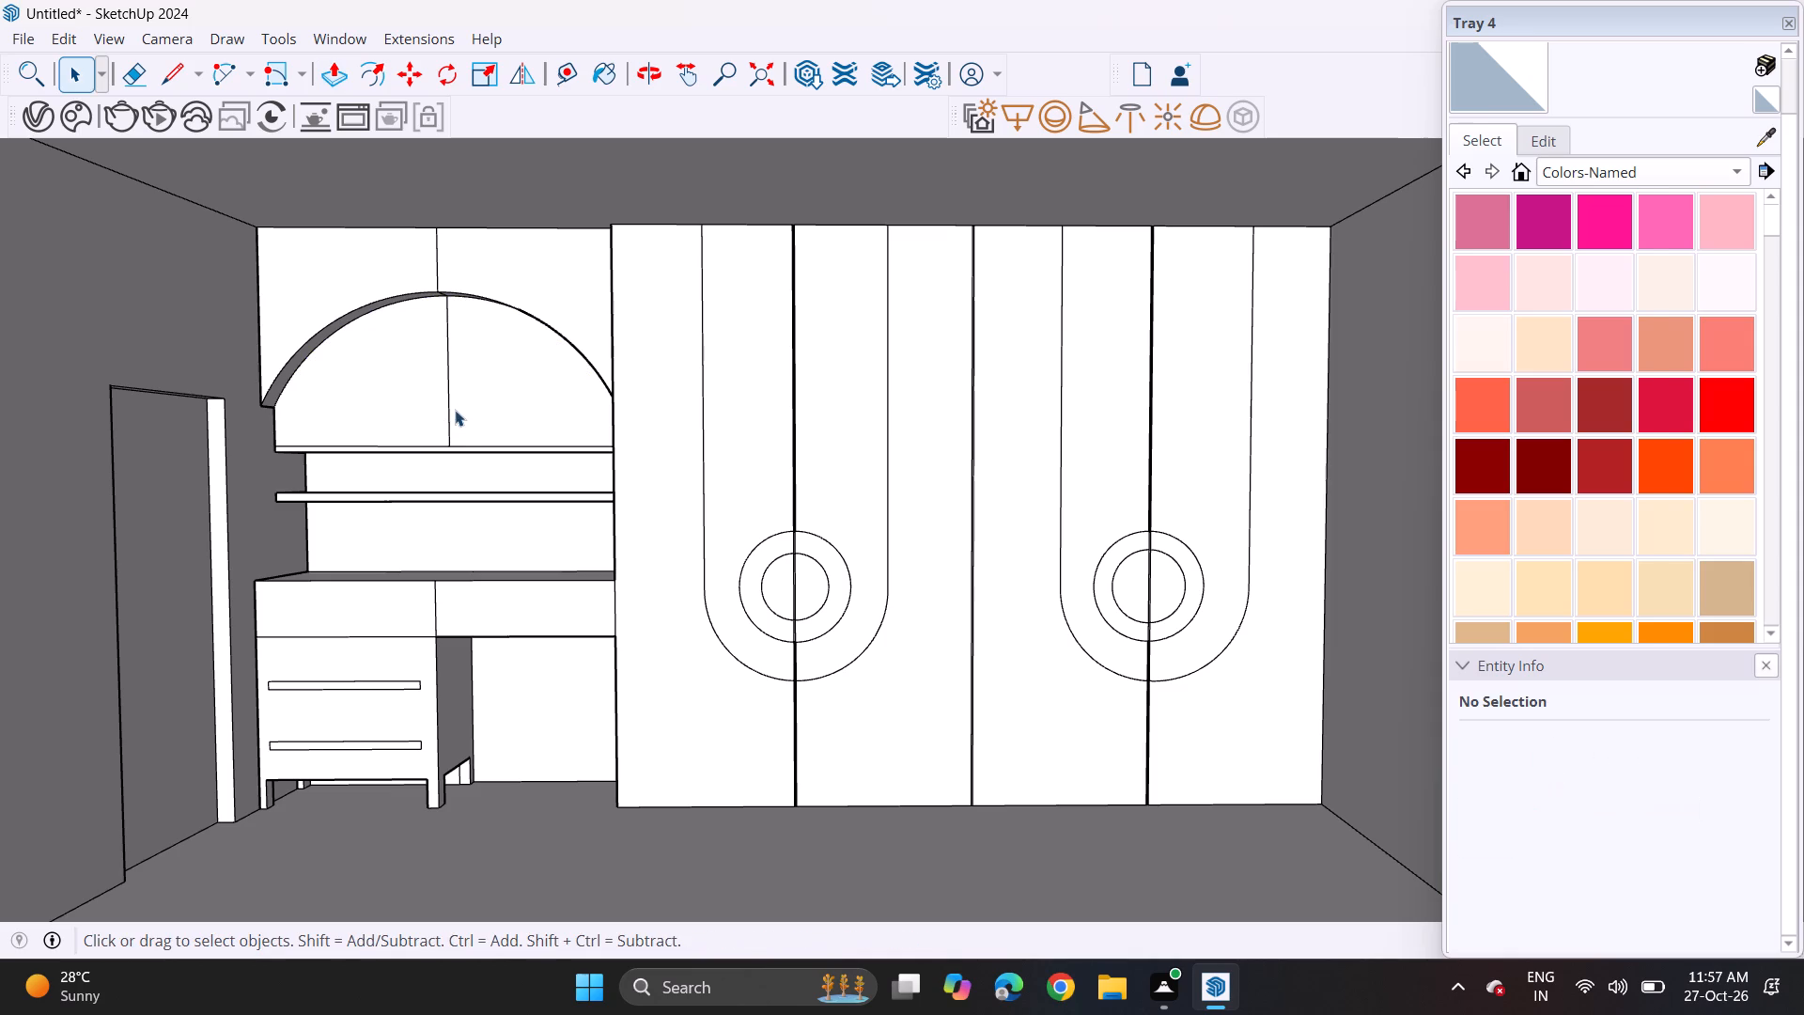
click(450, 413)
scroll(447, 448, up, 14)
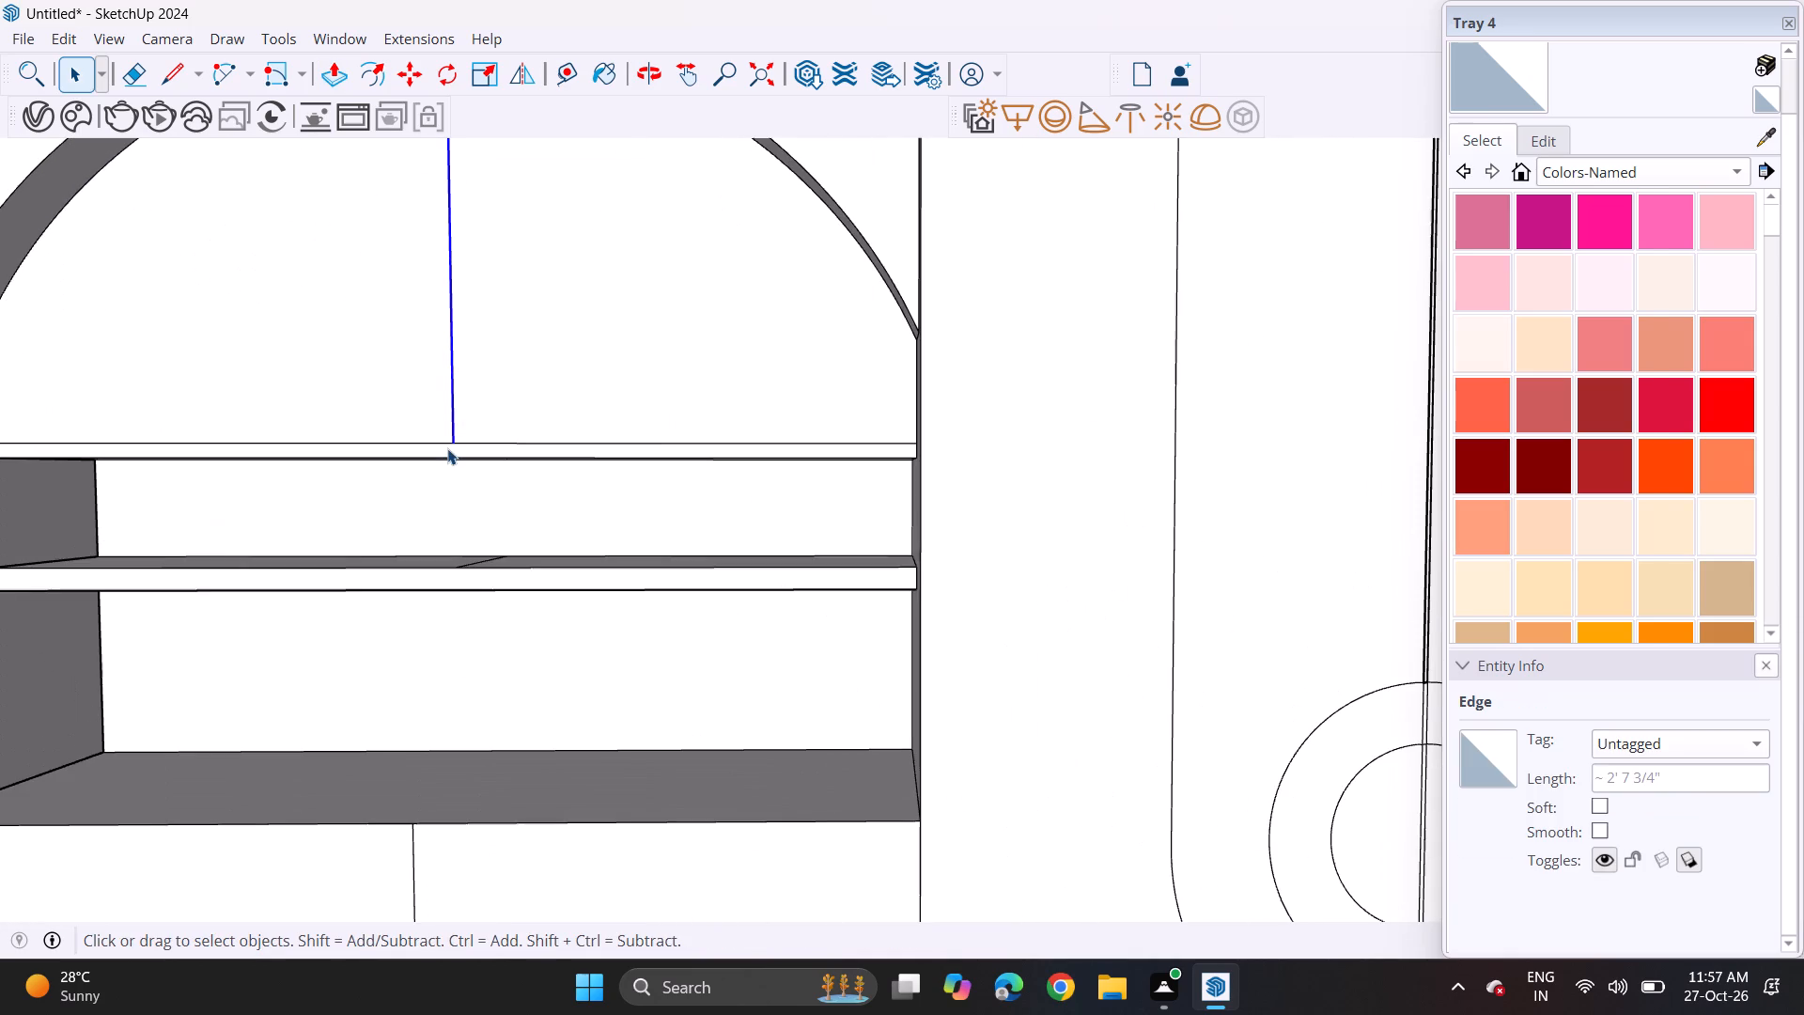
scroll(447, 448, up, 2)
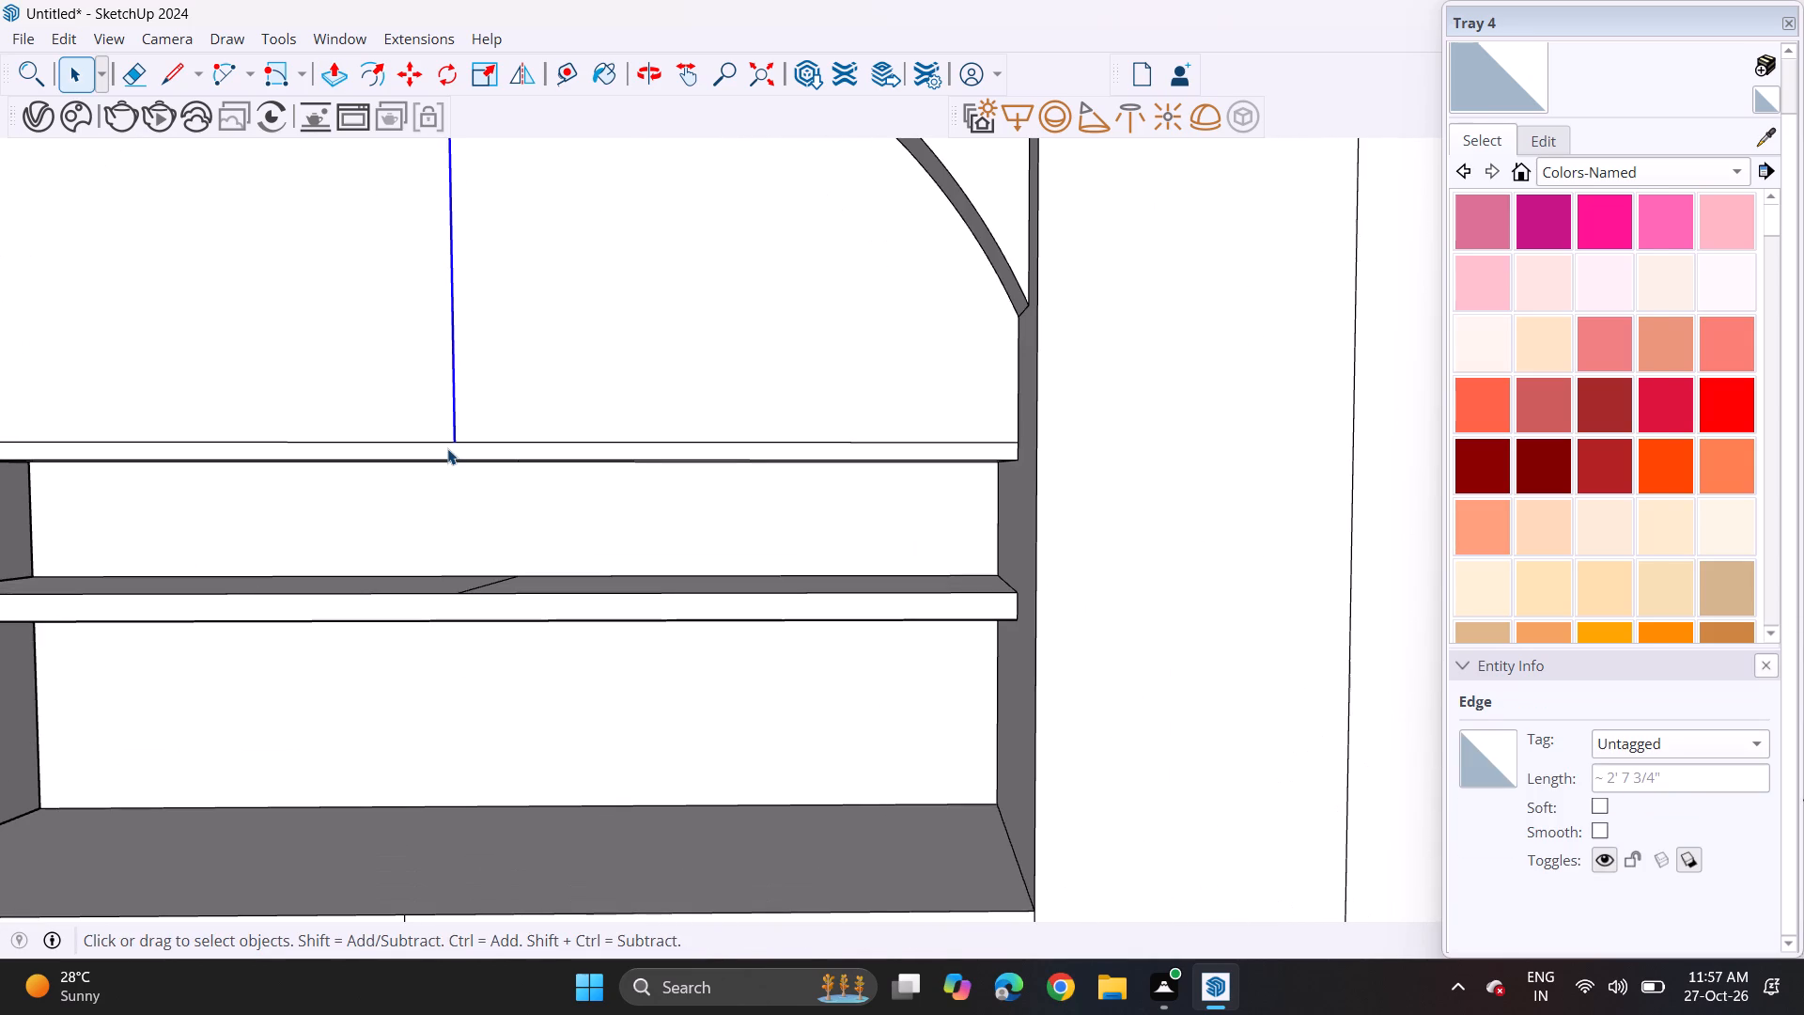
key(m)
scroll(450, 454, up, 3)
scroll(451, 454, down, 2)
scroll(451, 454, up, 1)
click(459, 434)
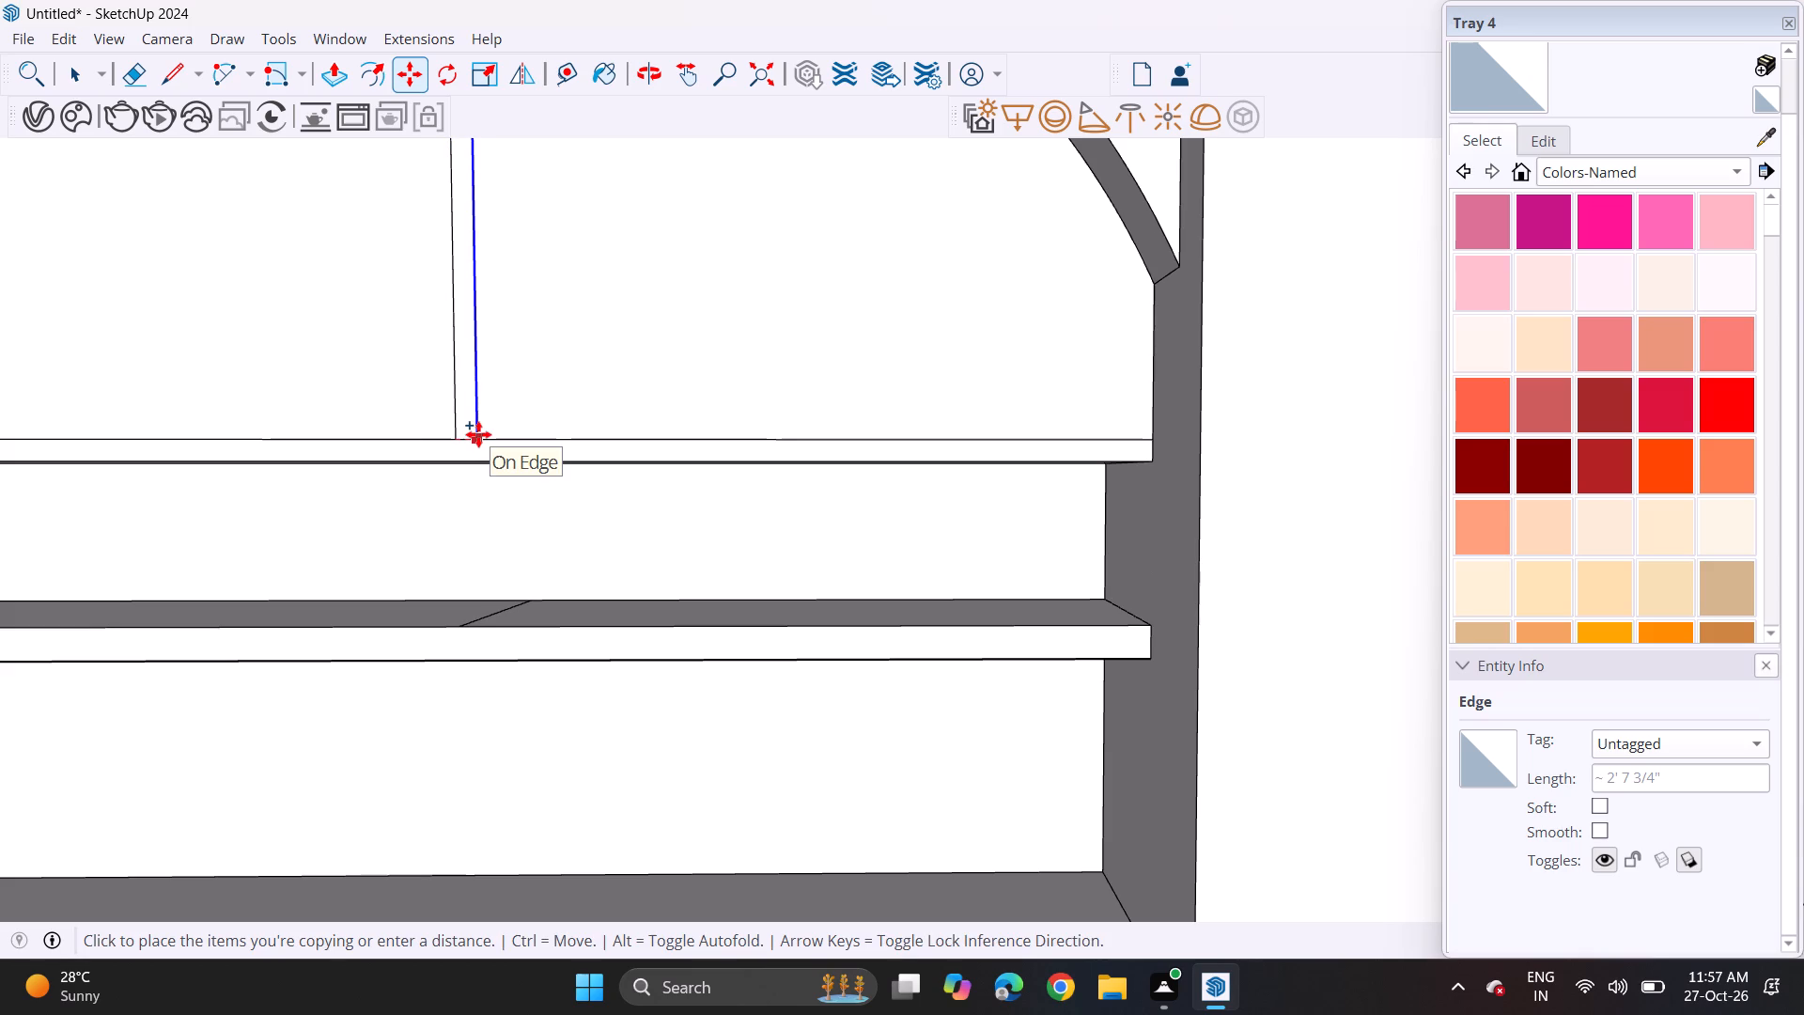
text(0.3)
key(Return)
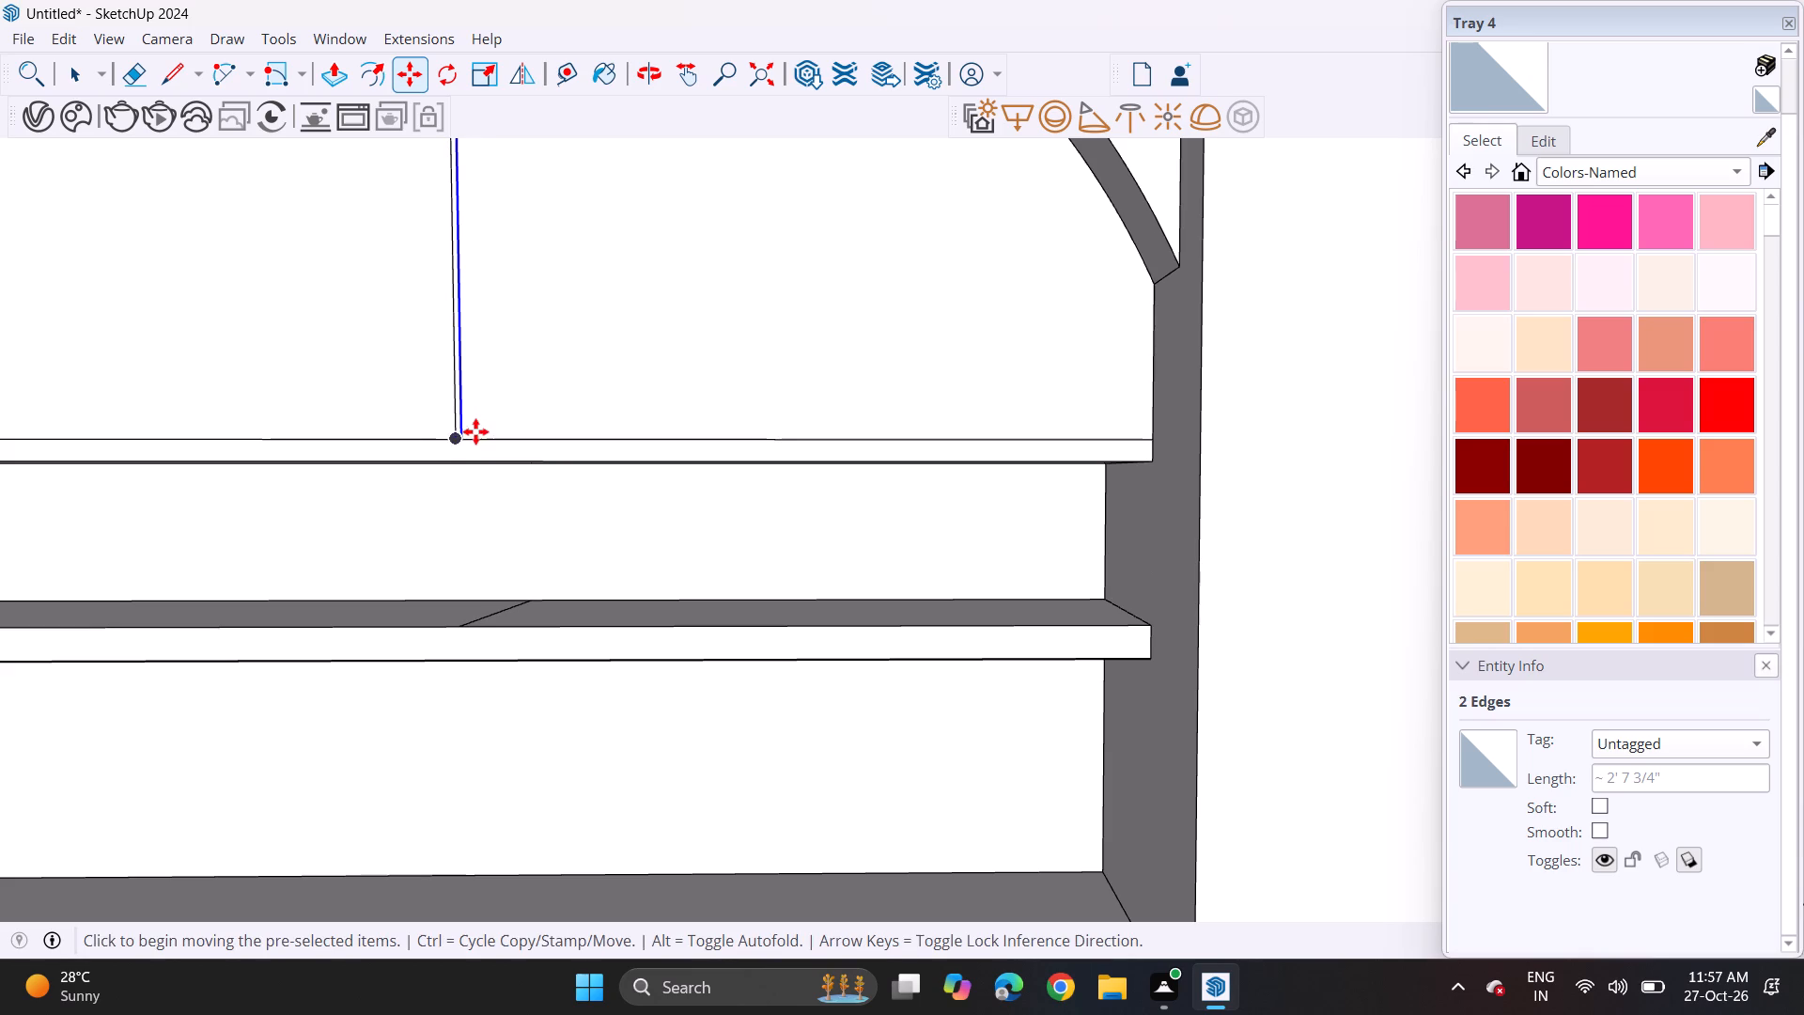
scroll(475, 431, down, 2)
scroll(475, 431, up, 2)
scroll(475, 431, down, 2)
scroll(475, 431, up, 1)
scroll(475, 431, down, 14)
key(space)
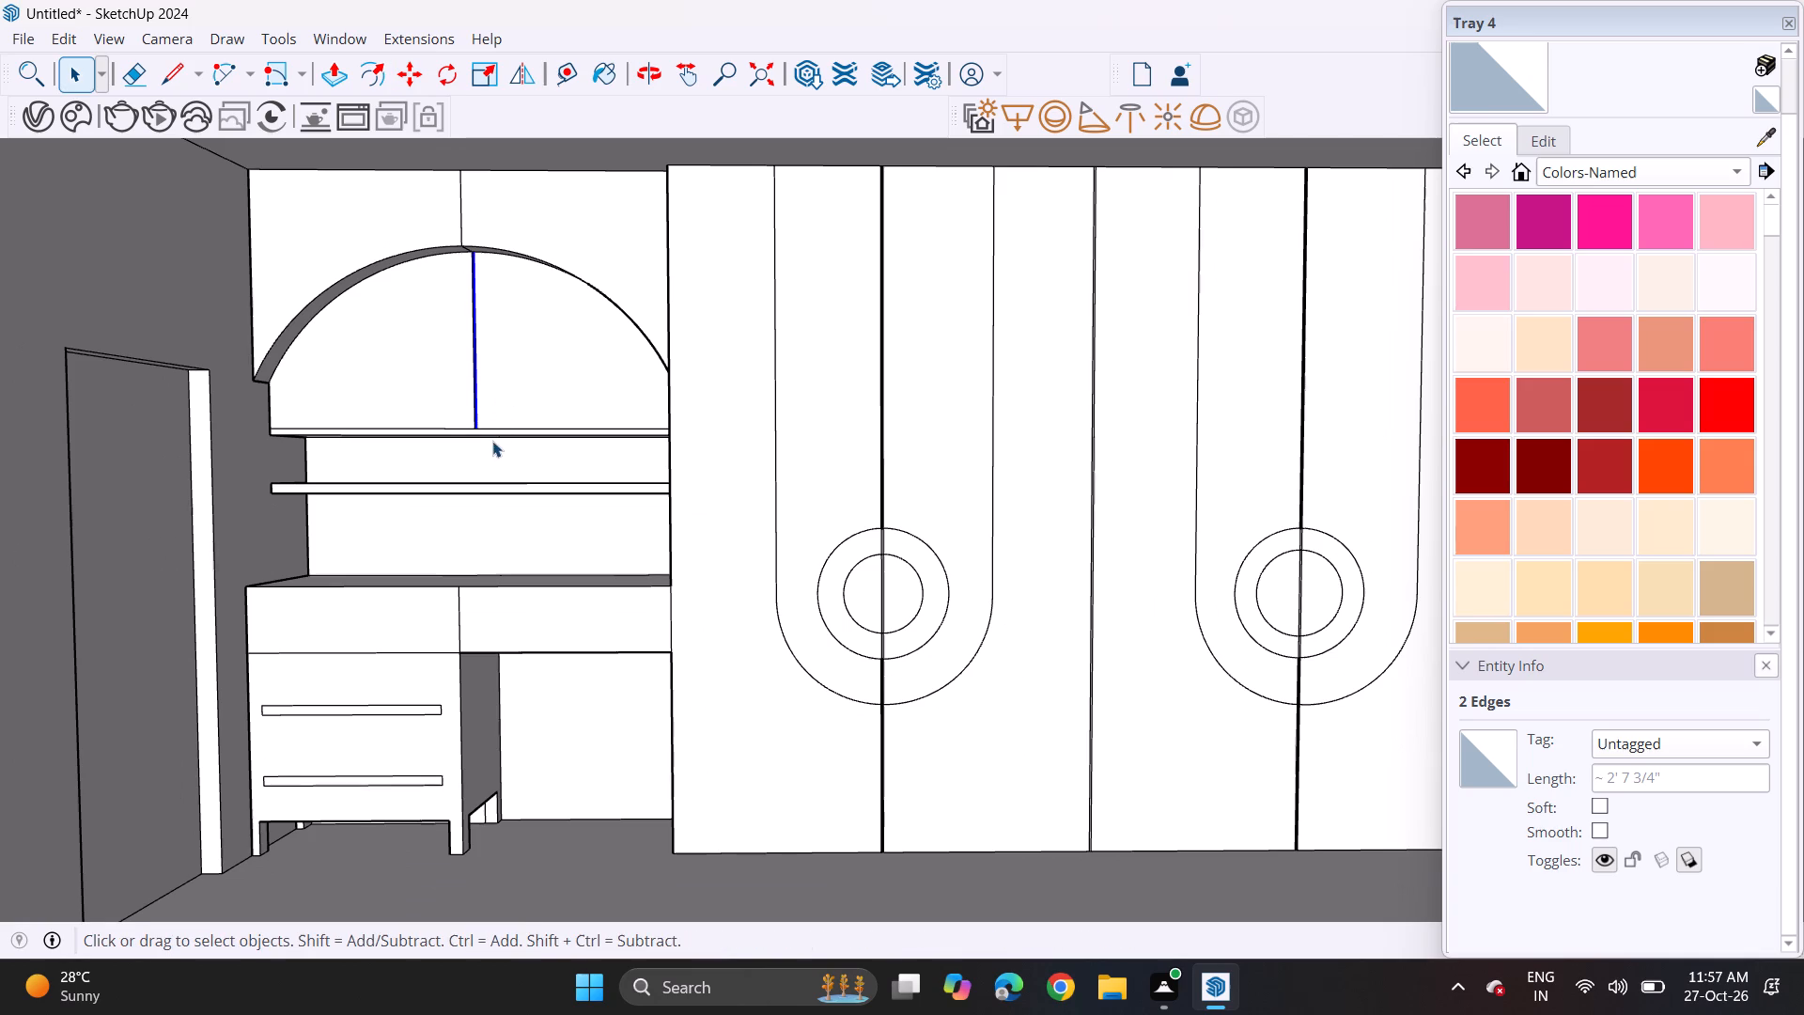
Import the study+chair model from Downloads and place it on the floor in front of the desk's knee space.
scroll(492, 441, down, 1)
scroll(492, 441, up, 1)
scroll(492, 441, down, 1)
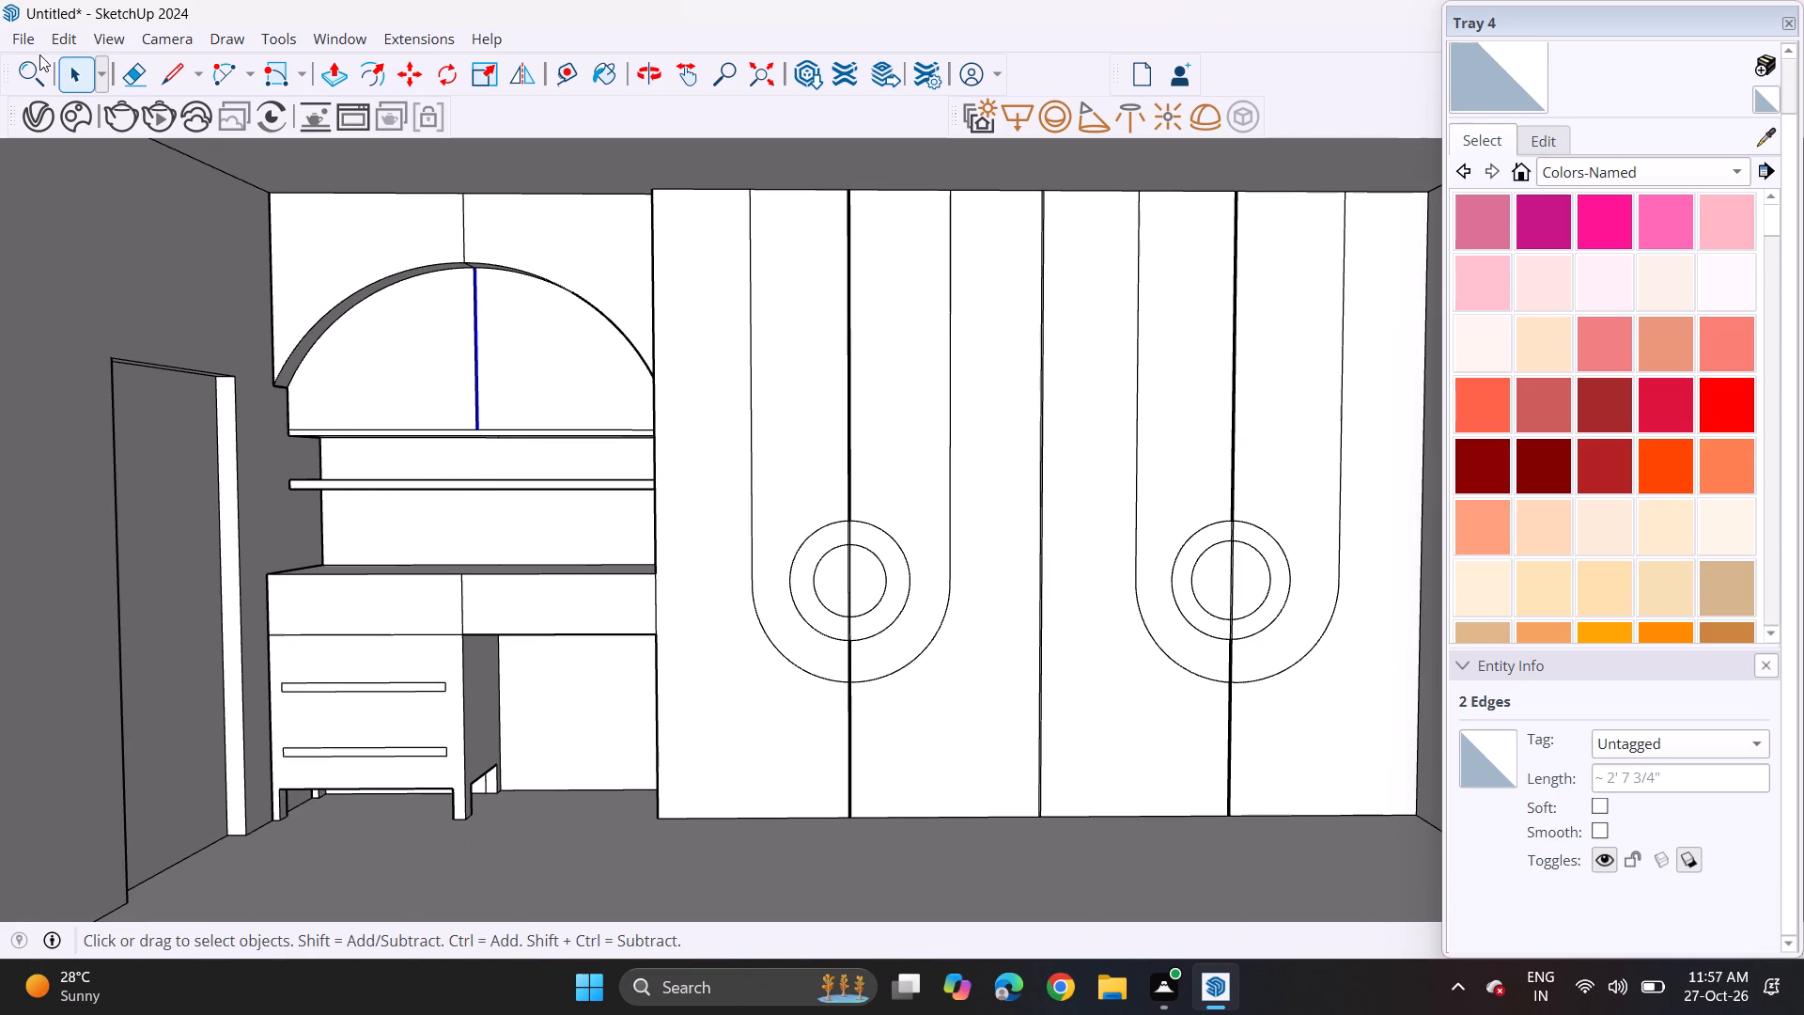
click(13, 43)
click(76, 350)
click(75, 361)
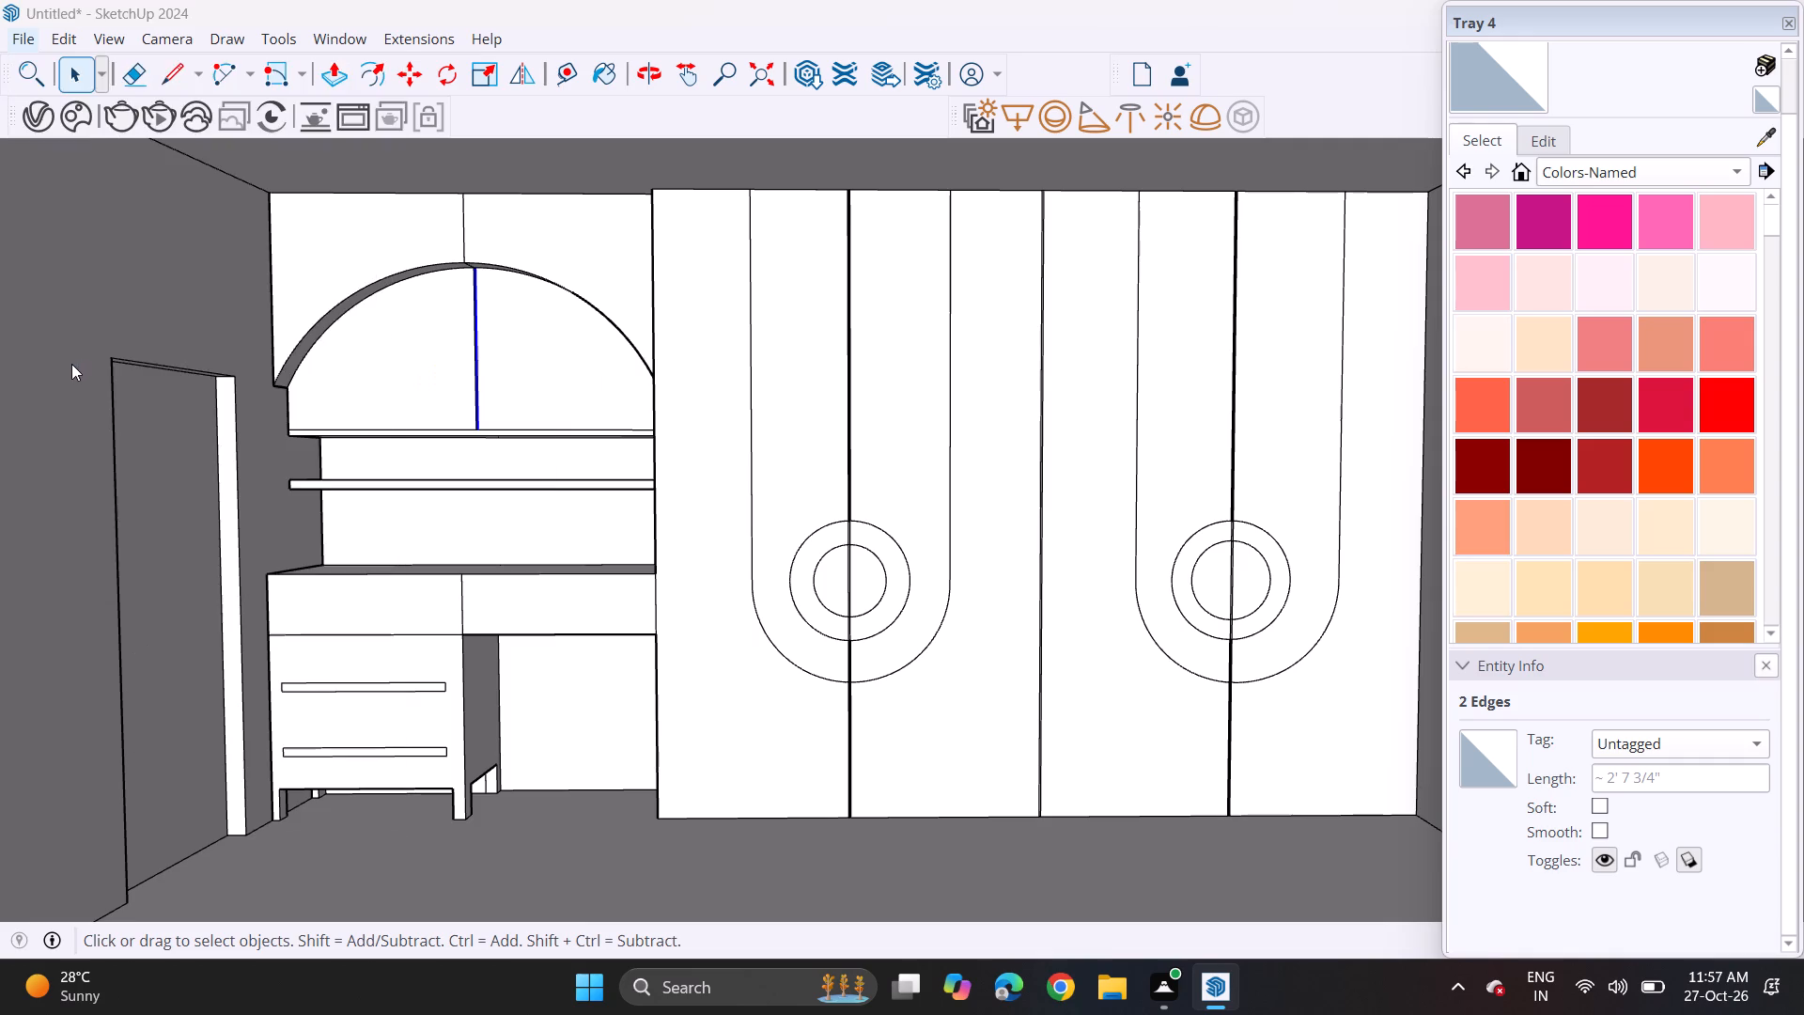
scroll(693, 365, down, 4)
scroll(691, 364, up, 1)
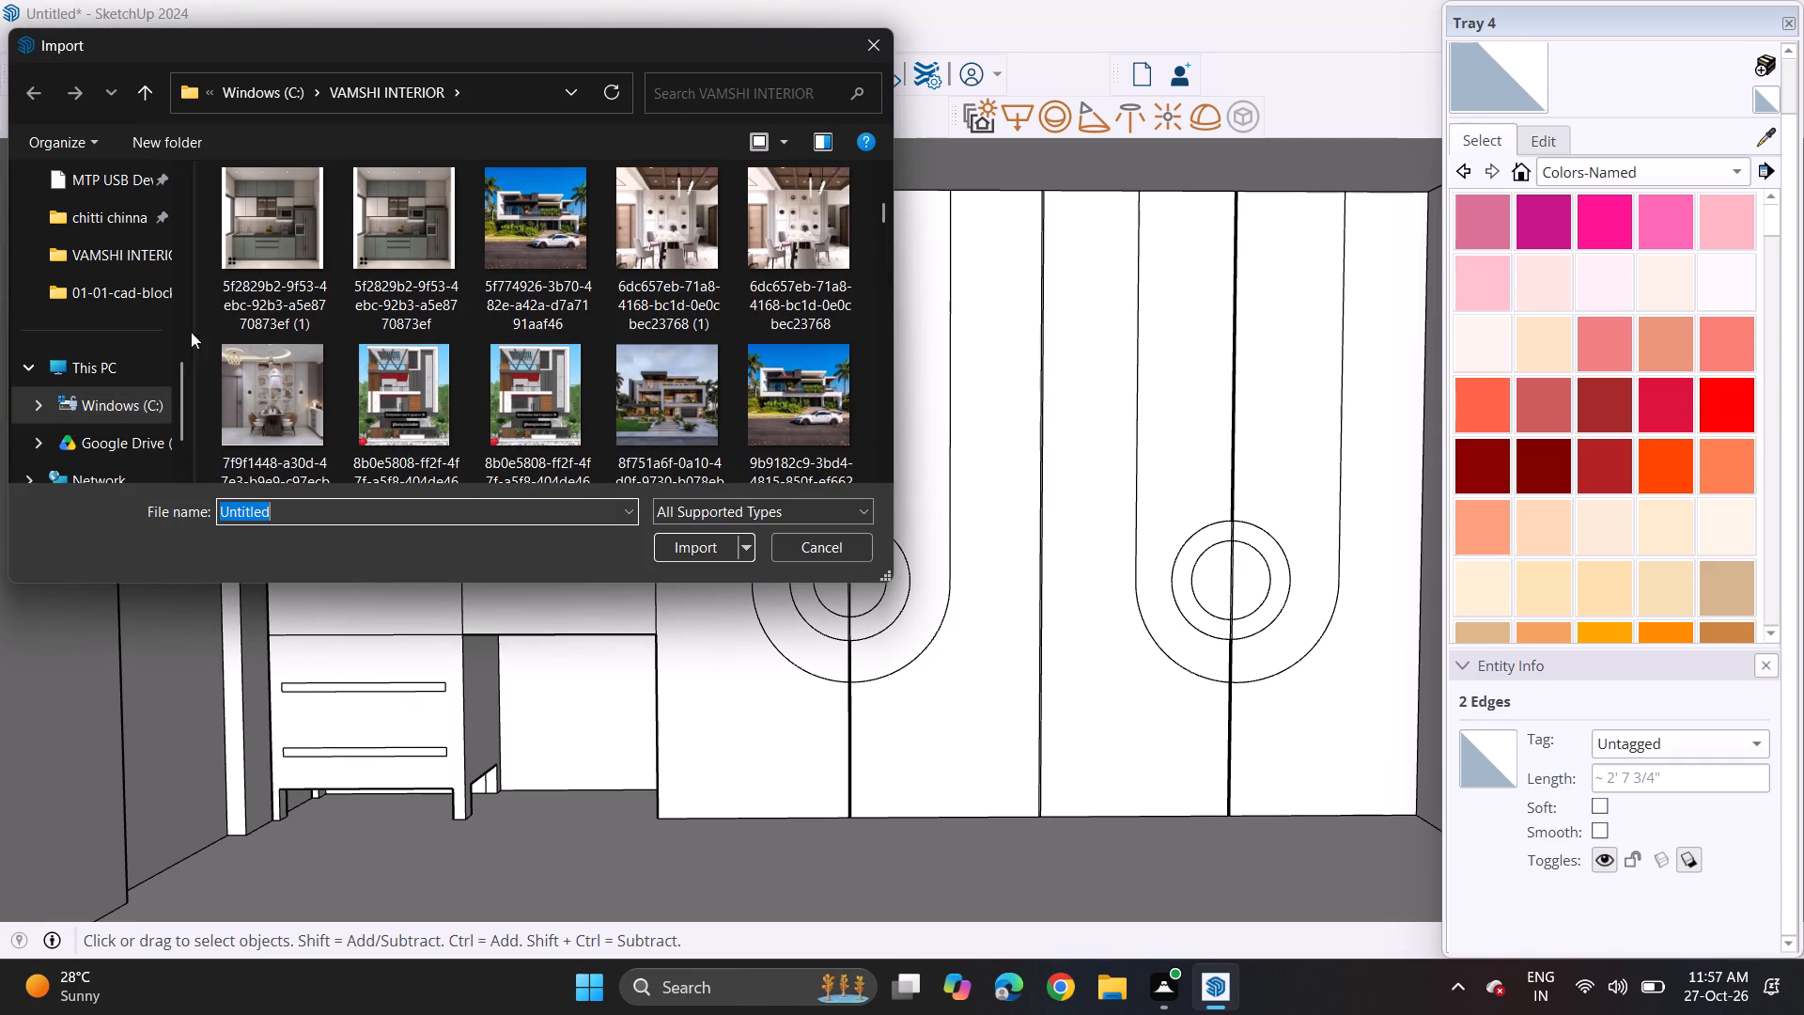
scroll(163, 275, up, 3)
click(109, 332)
scroll(446, 322, down, 2)
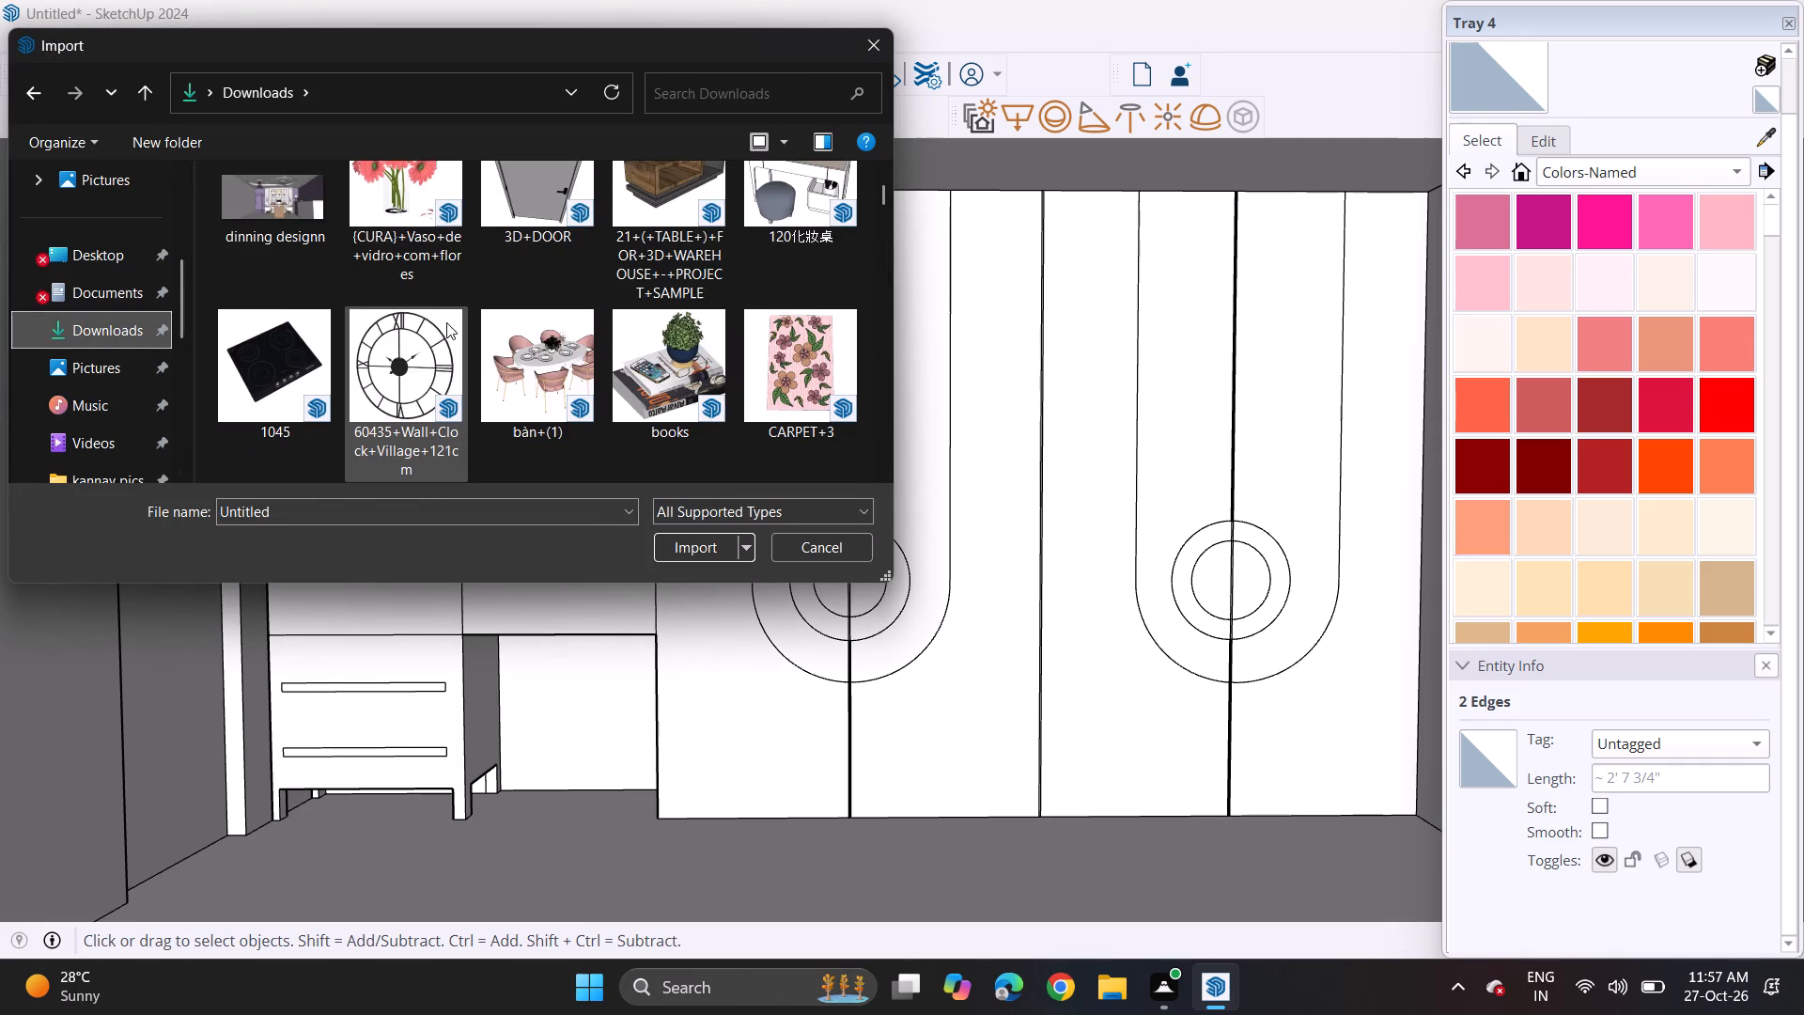
scroll(450, 322, up, 5)
click(676, 259)
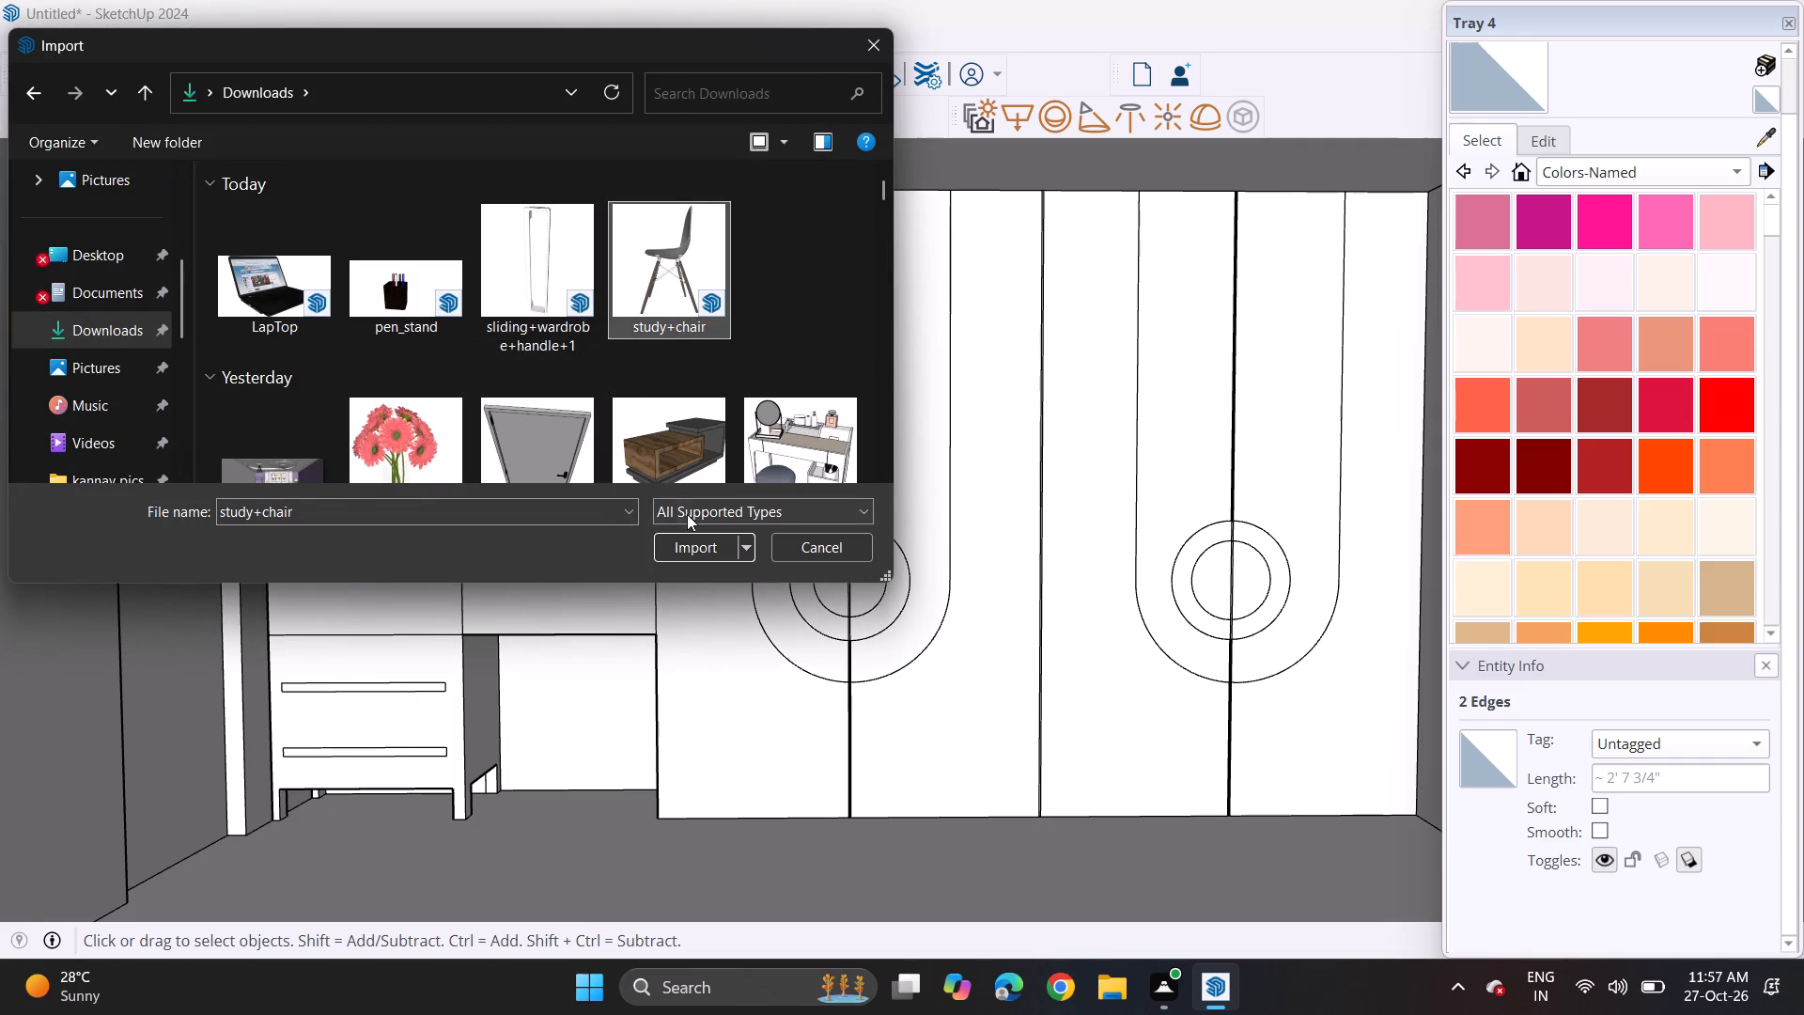
click(701, 538)
scroll(582, 779, down, 1)
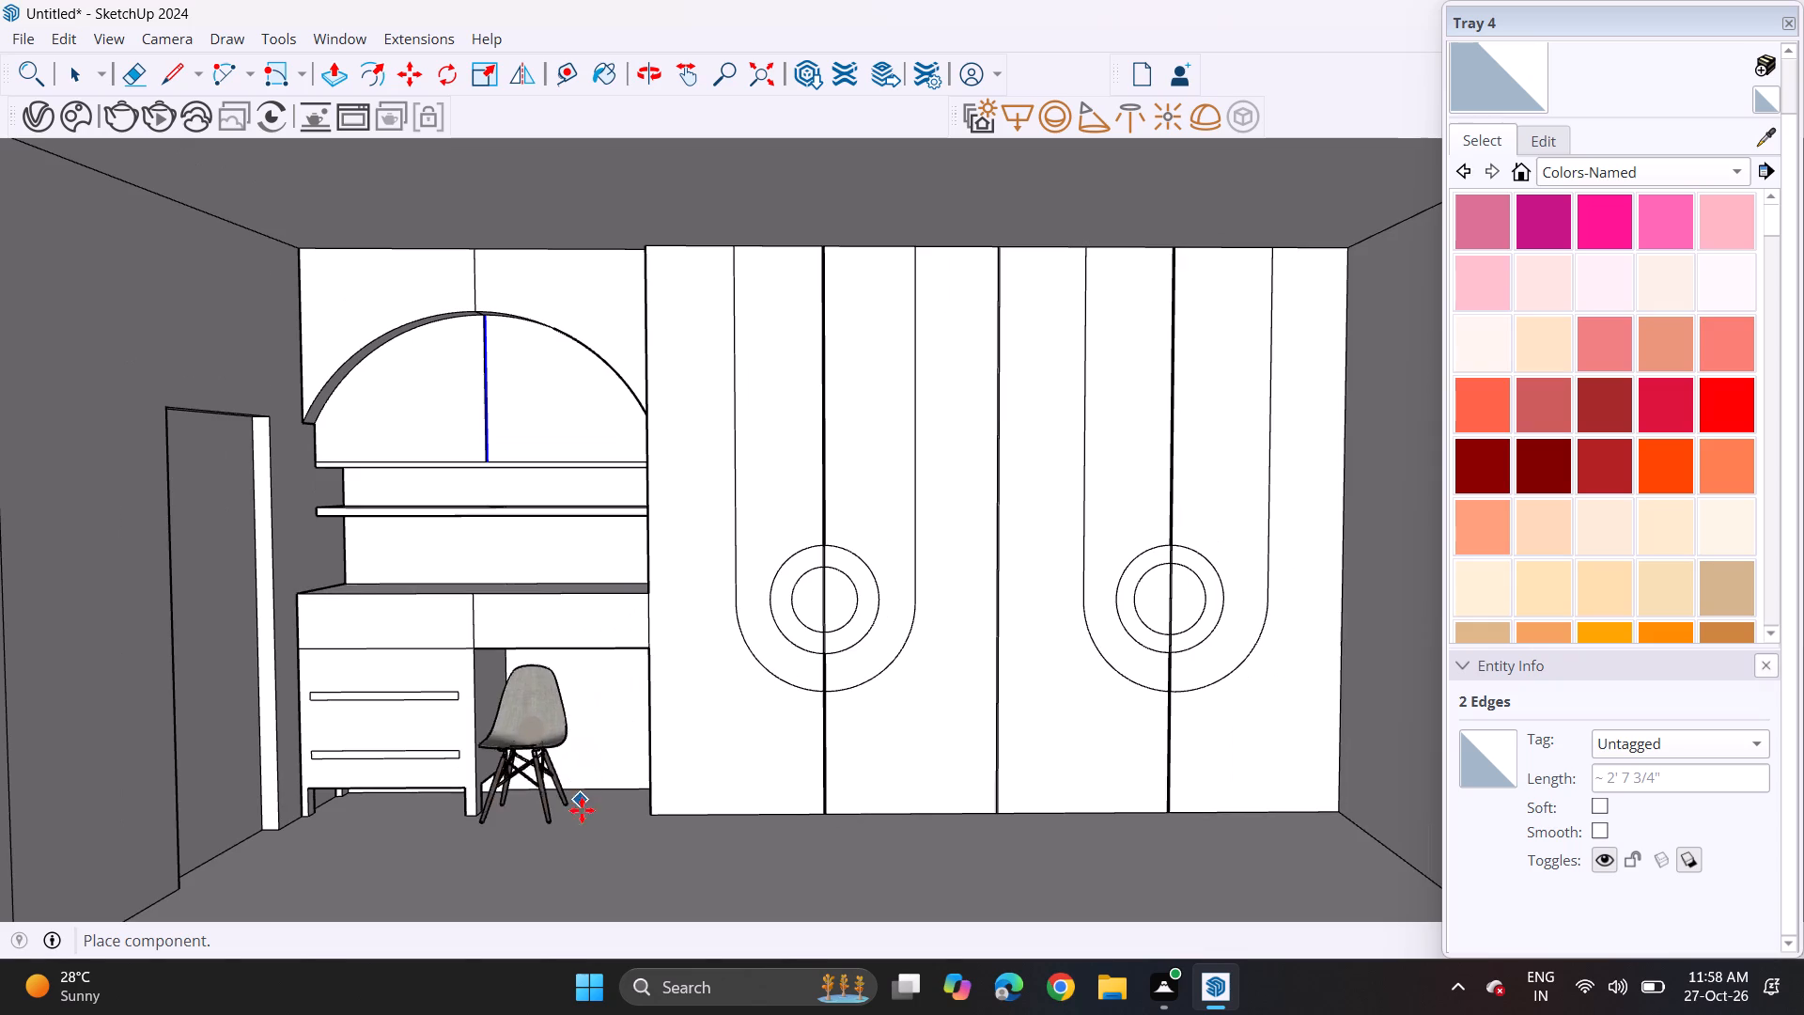
click(603, 815)
Rotate the study chair about half a turn on the floor plane.
scroll(603, 815, down, 7)
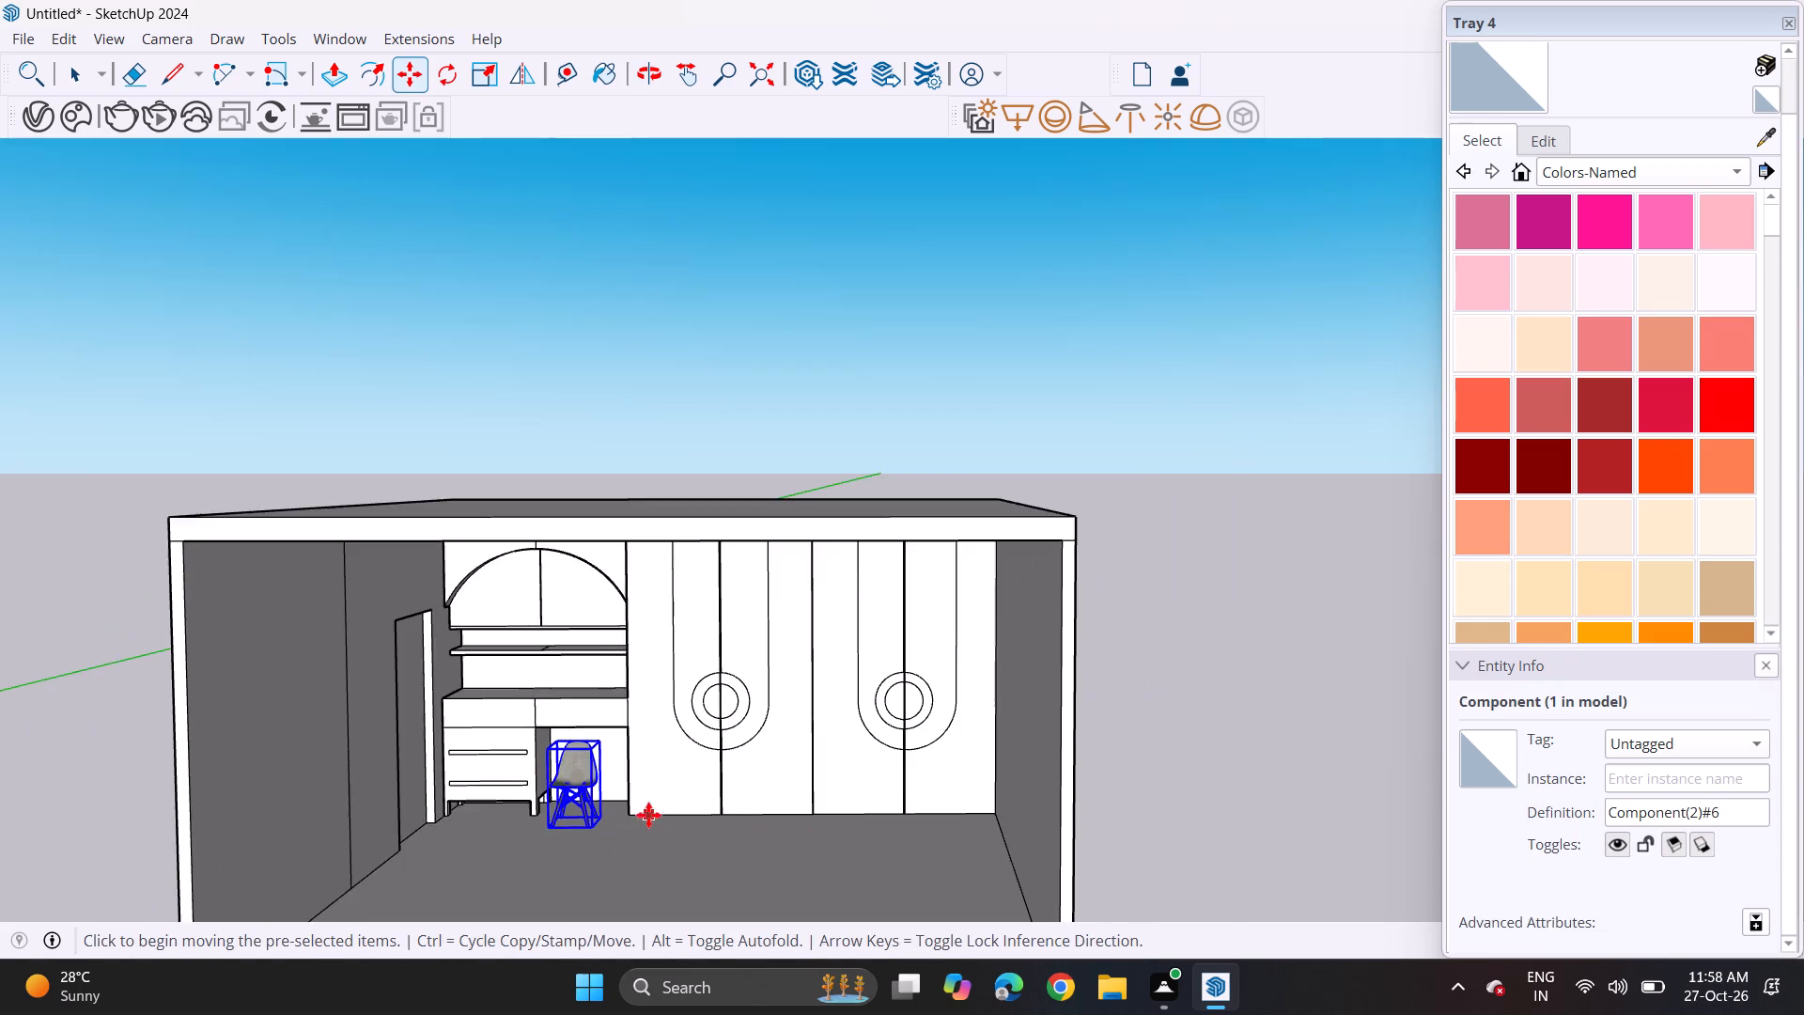
middle_drag(645, 819, 628, 874)
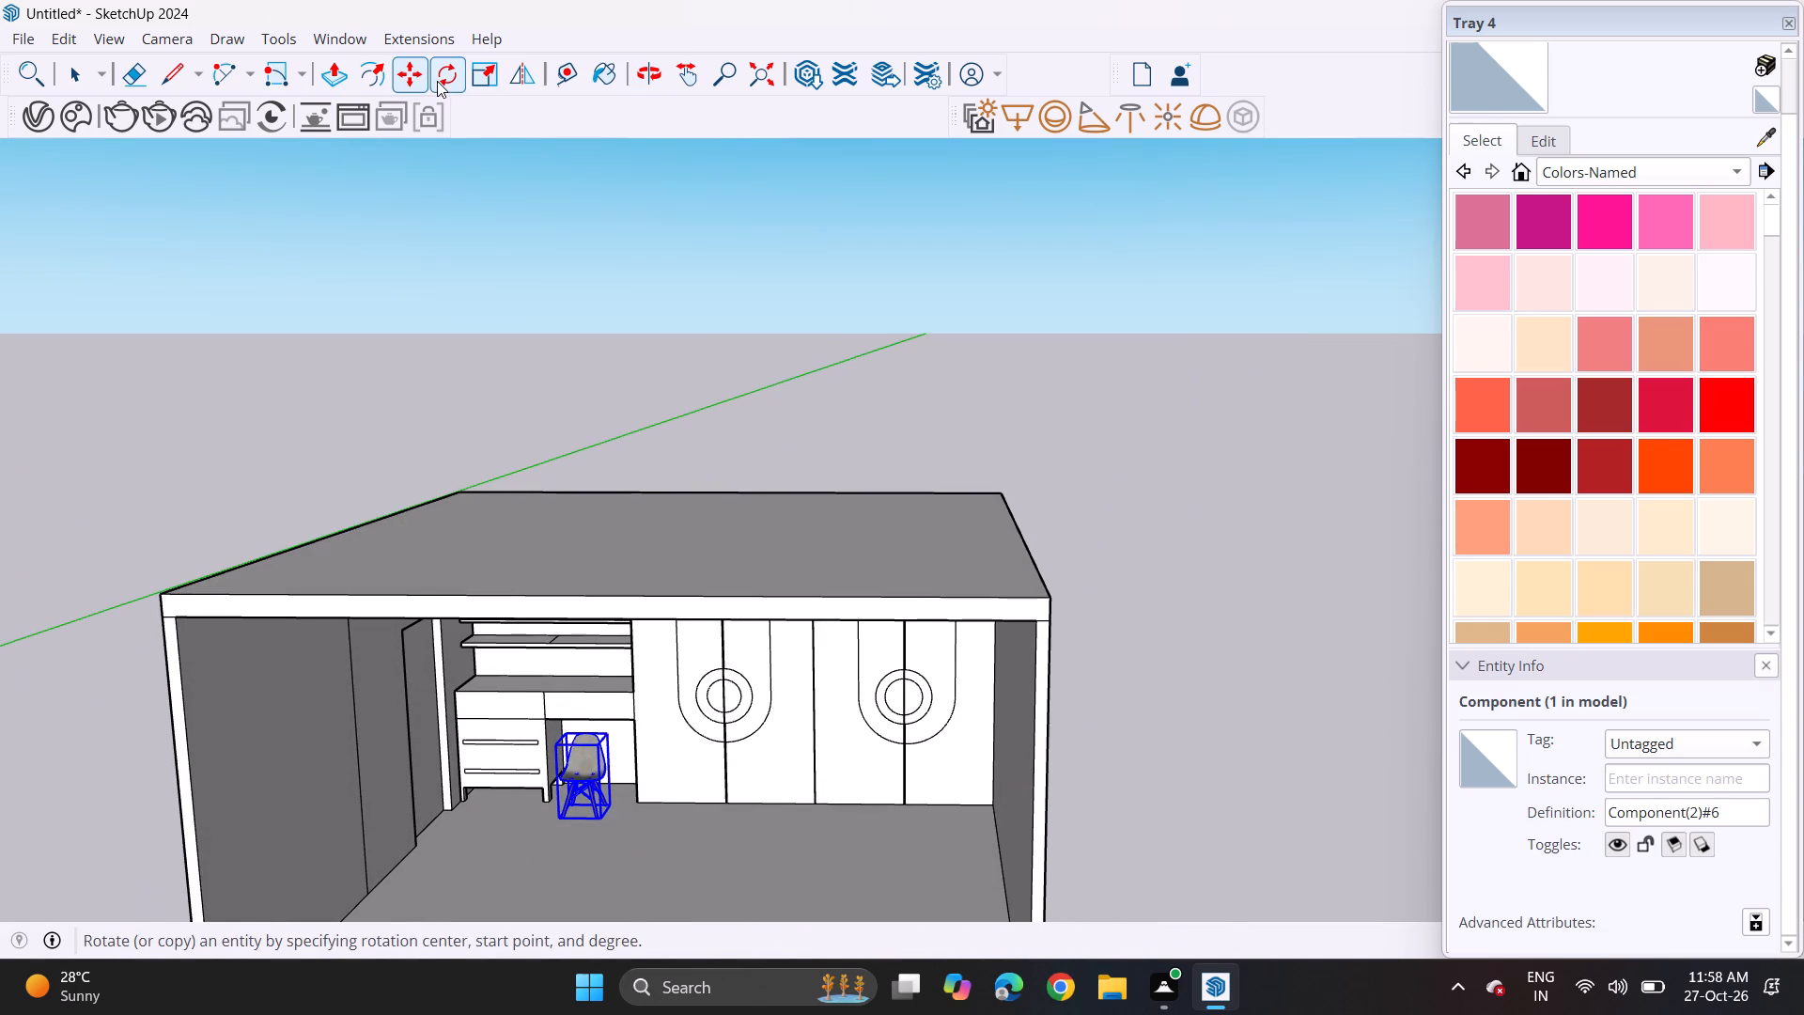
click(437, 81)
click(618, 871)
click(693, 870)
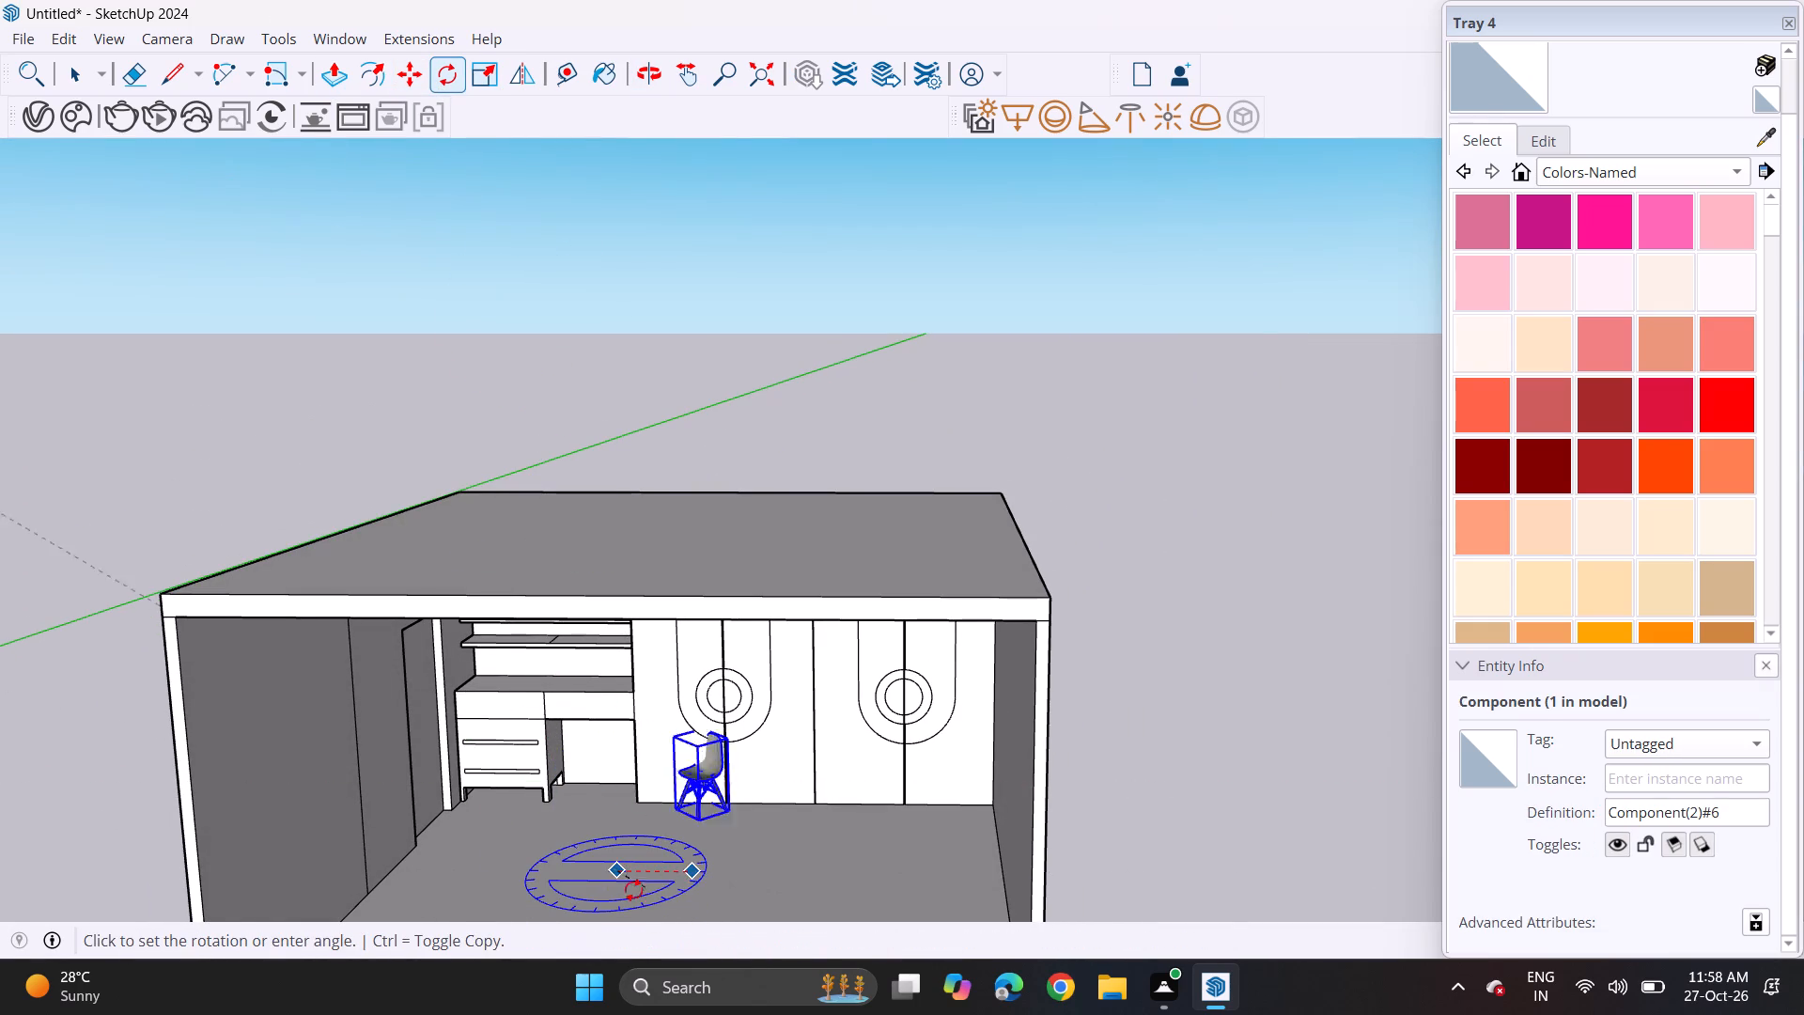
click(511, 874)
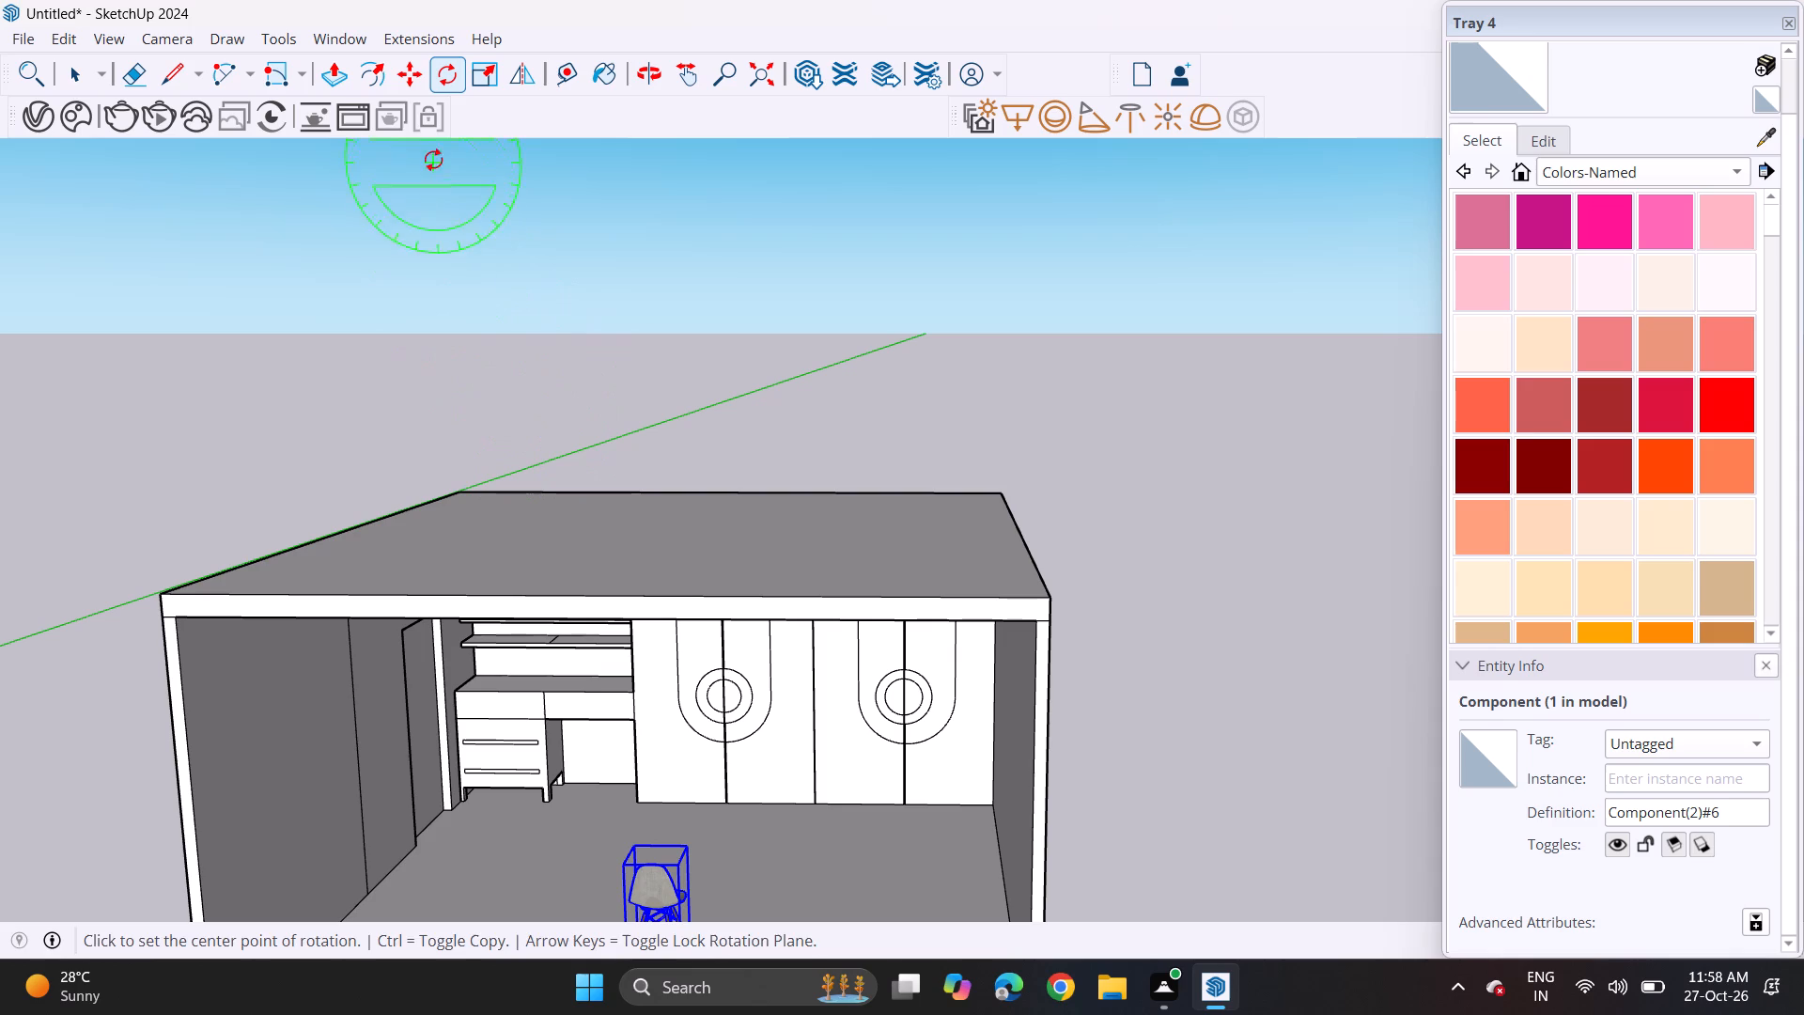
Move the rotated chair by its base corner back toward the desk beneath the arched niche.
click(396, 66)
scroll(587, 828, down, 3)
scroll(599, 839, up, 1)
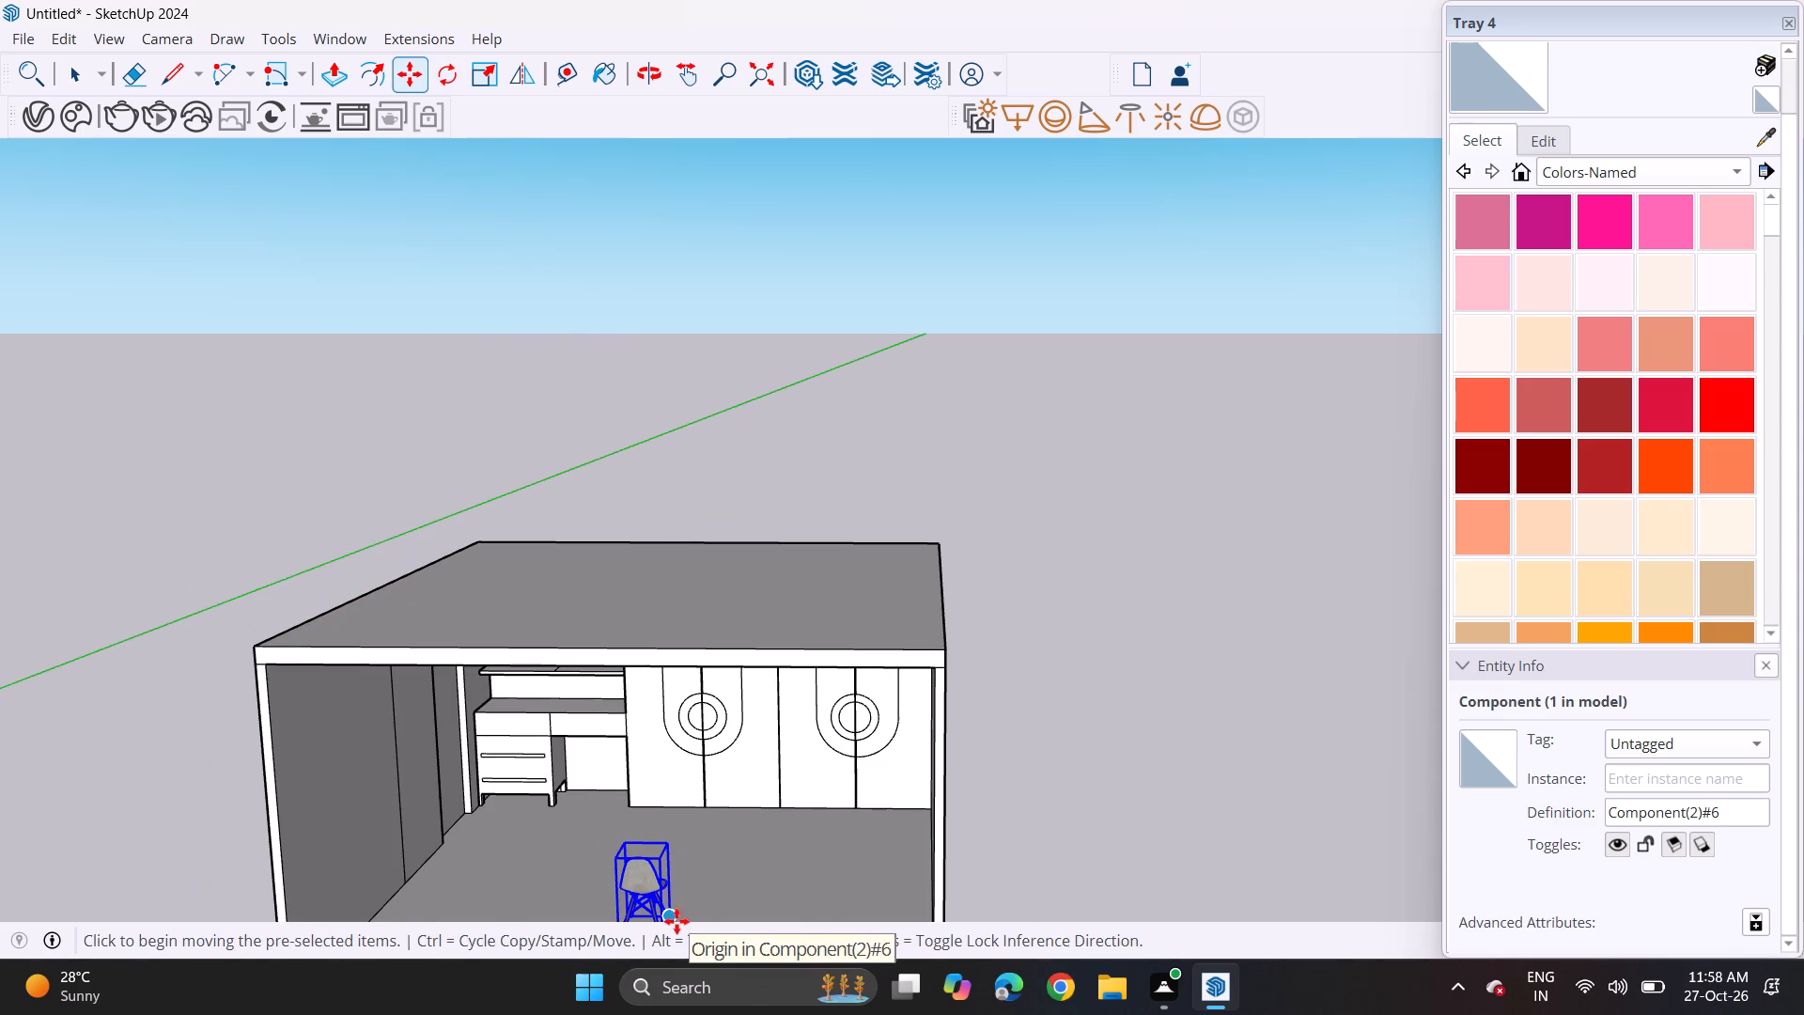
click(676, 922)
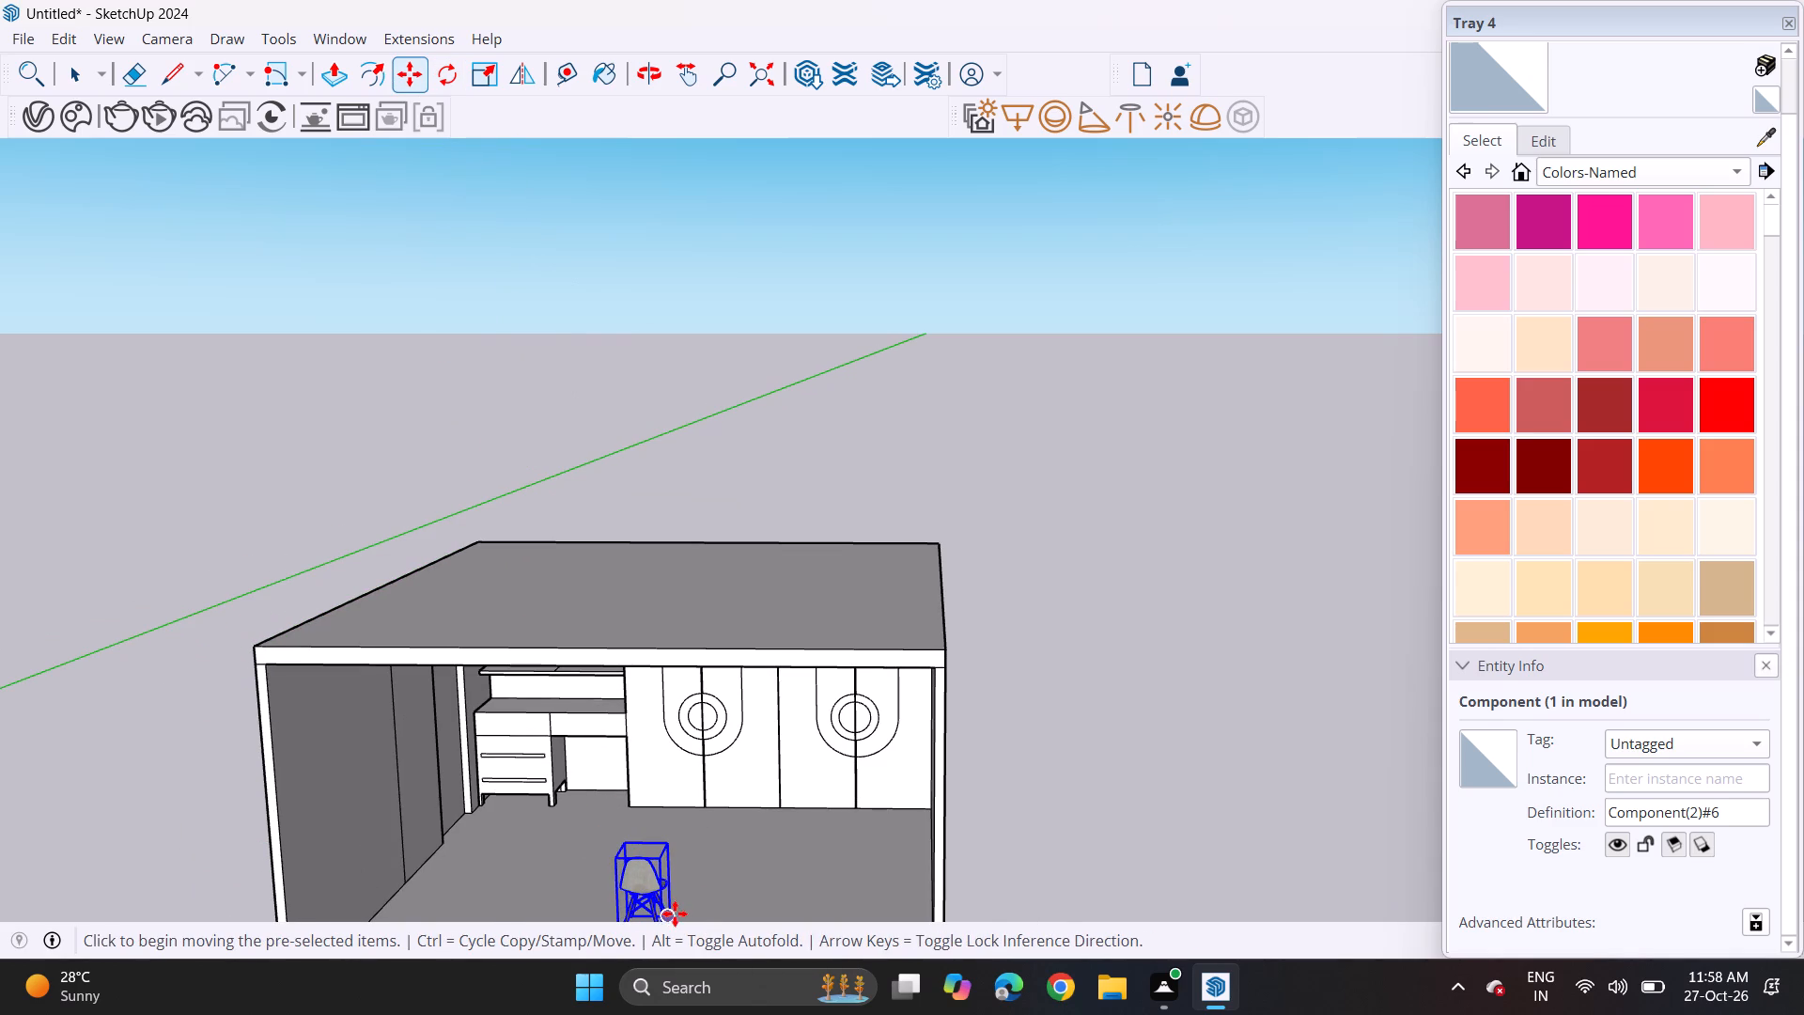
click(675, 913)
scroll(609, 810, up, 5)
scroll(609, 810, down, 1)
scroll(608, 810, up, 4)
scroll(608, 810, down, 2)
scroll(608, 810, up, 7)
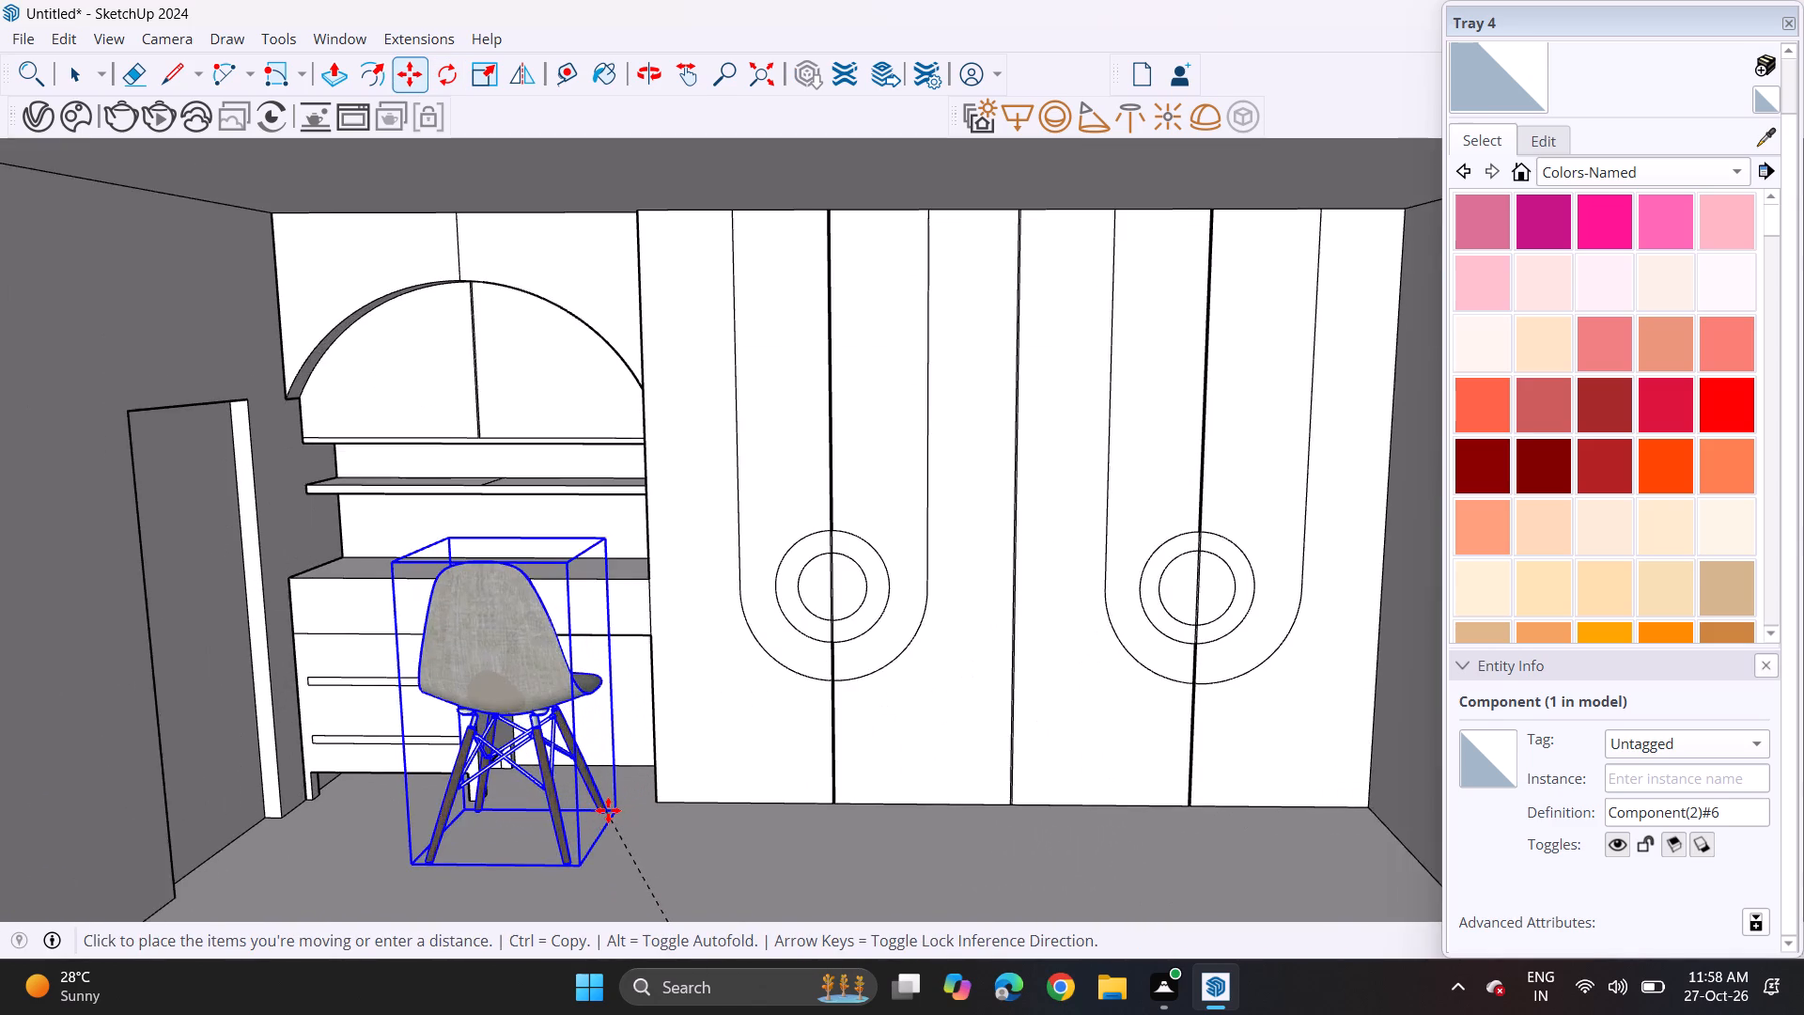
scroll(608, 810, up, 1)
middle_drag(598, 794, 623, 638)
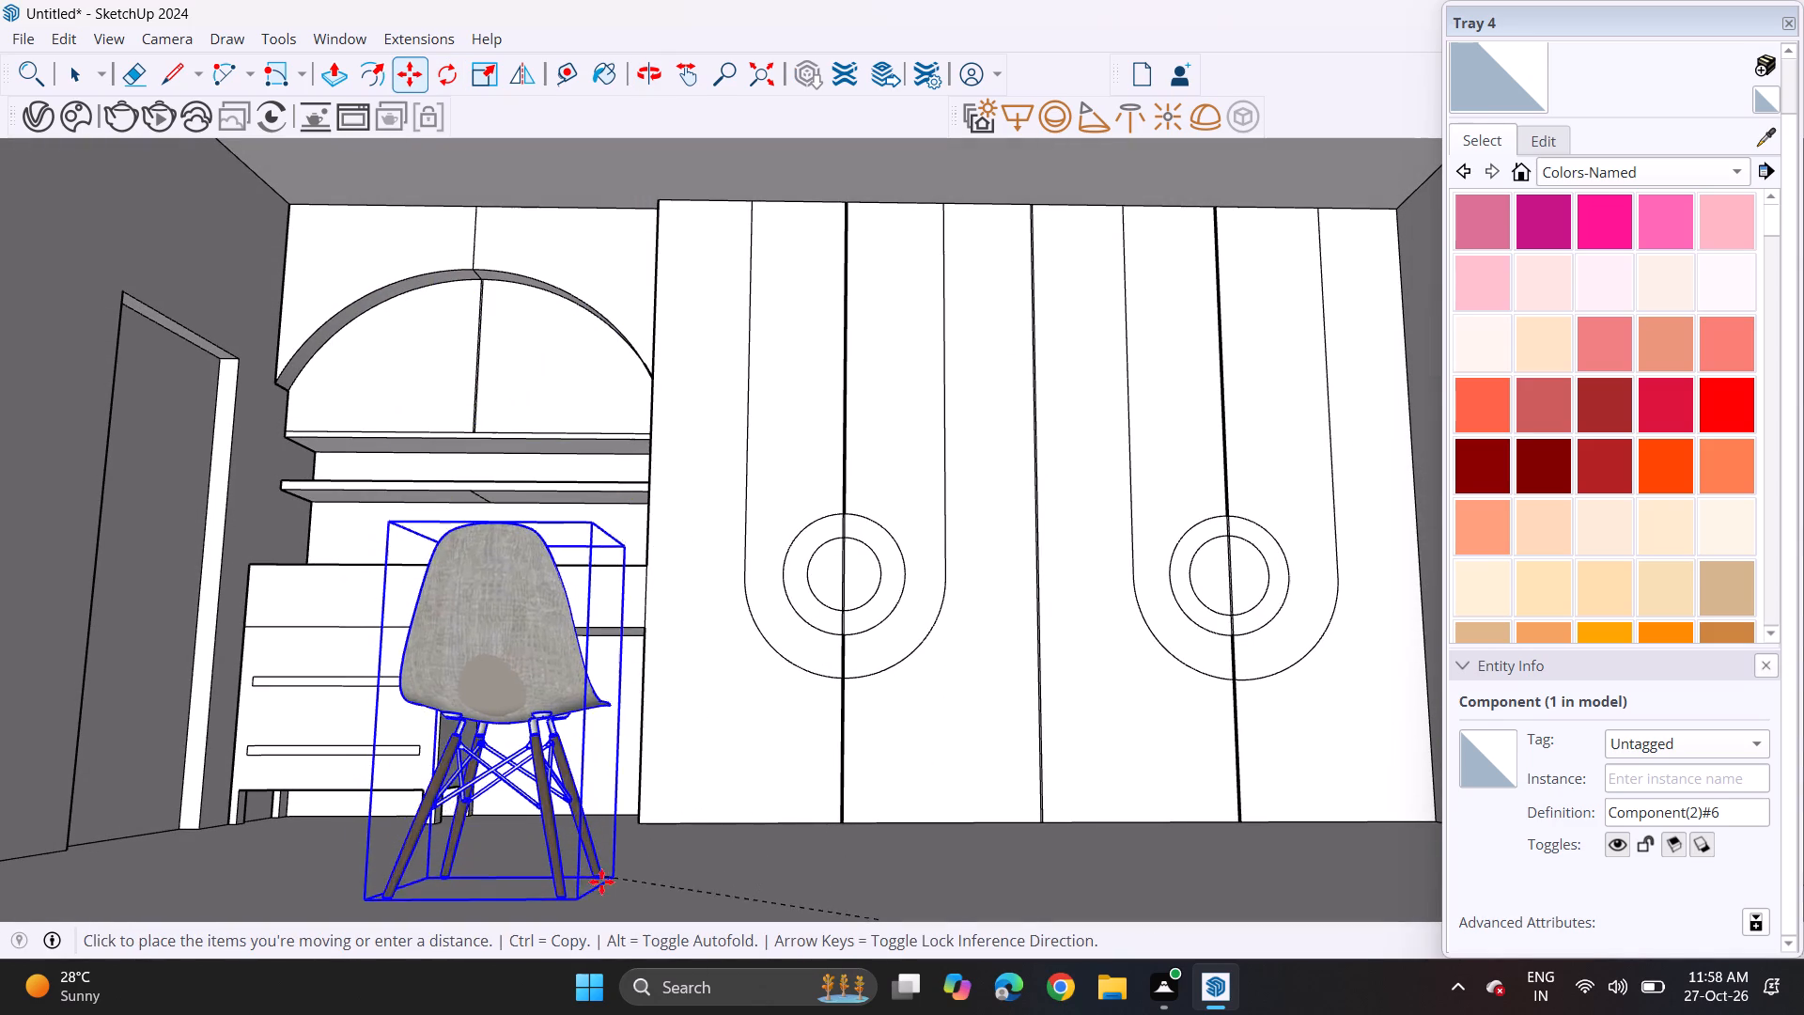
click(587, 952)
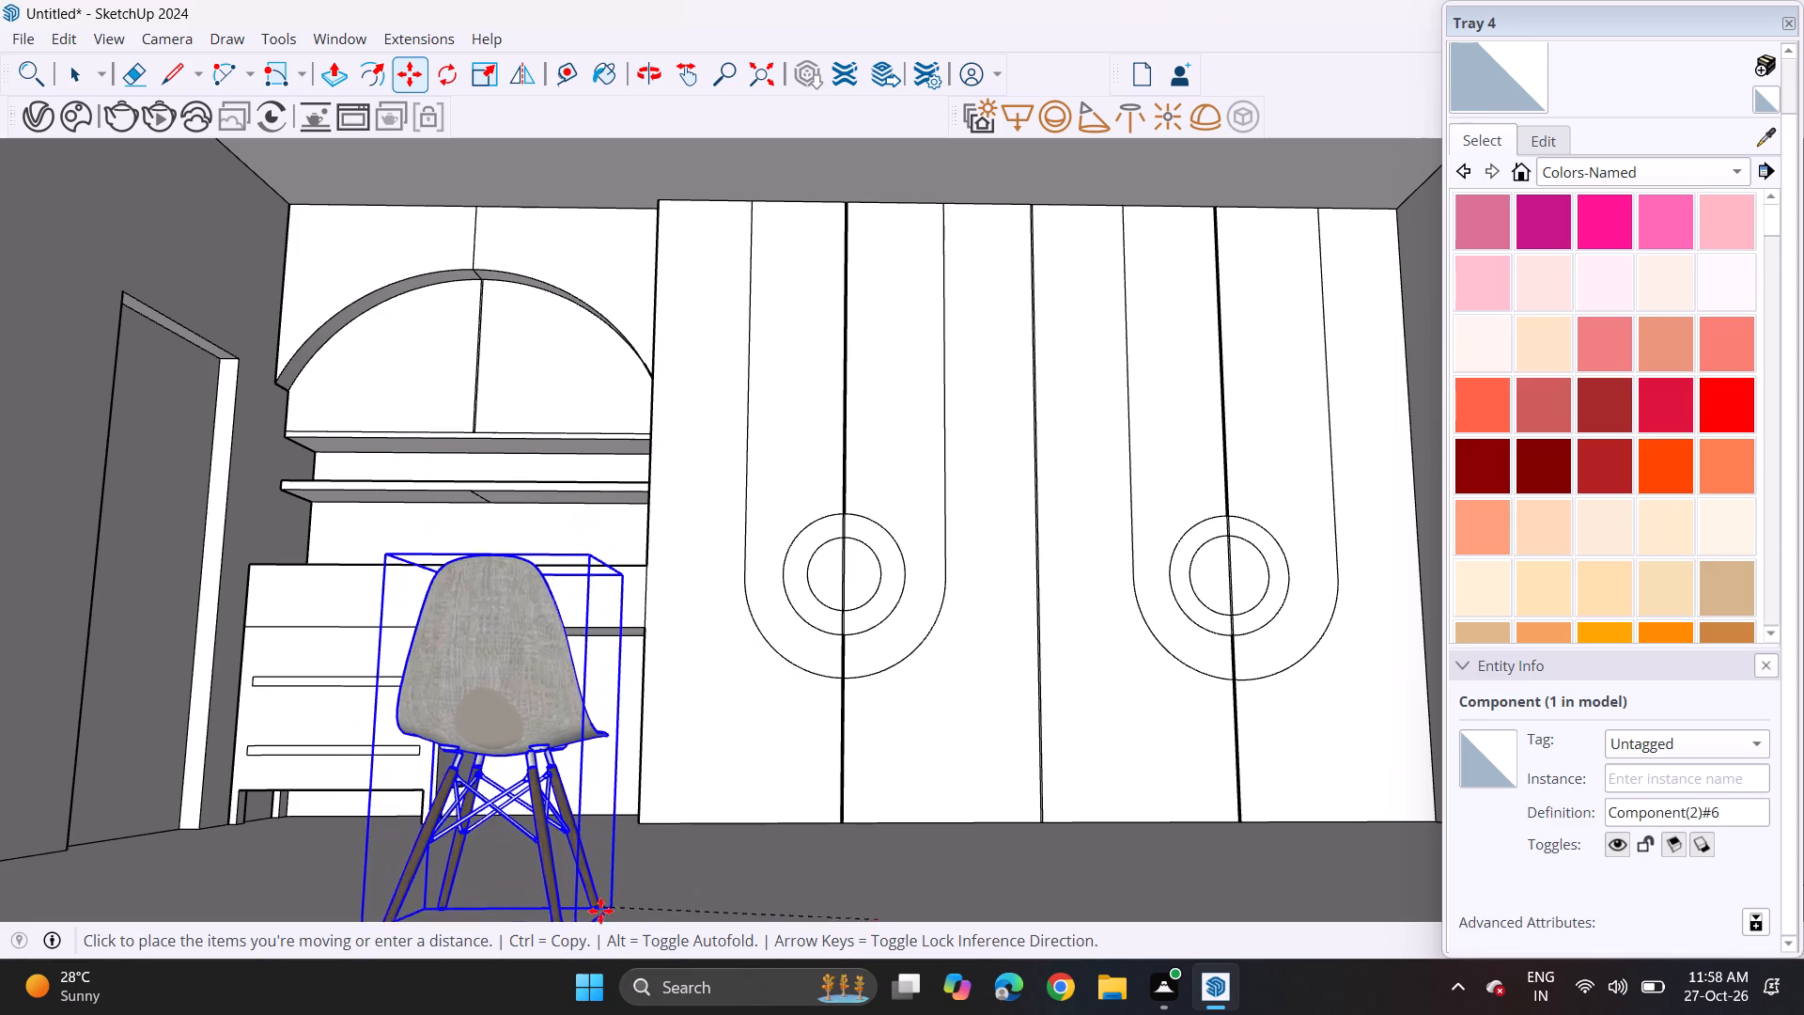
click(602, 927)
click(605, 888)
Move the chair across the floor to the opening beside the desk drawers.
scroll(623, 798, up, 1)
middle_drag(564, 896, 552, 913)
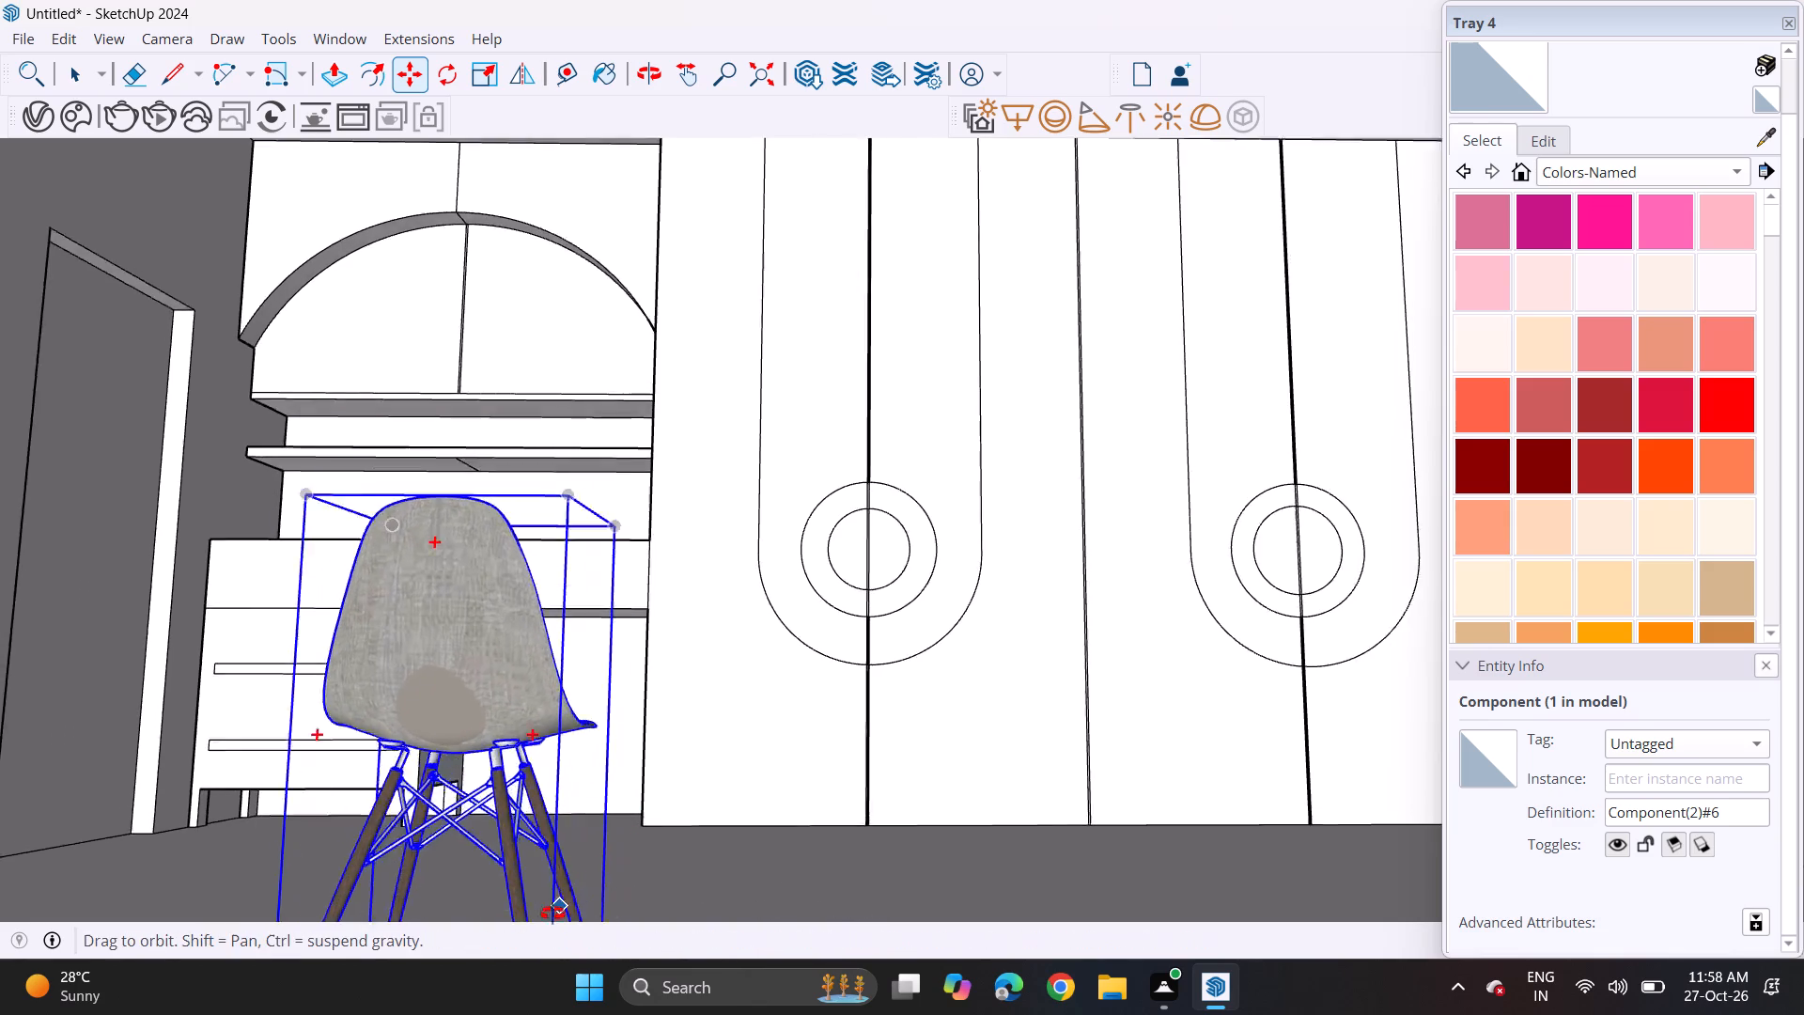
middle_drag(552, 913, 463, 958)
scroll(458, 885, down, 4)
middle_drag(477, 801, 549, 694)
middle_drag(598, 619, 575, 672)
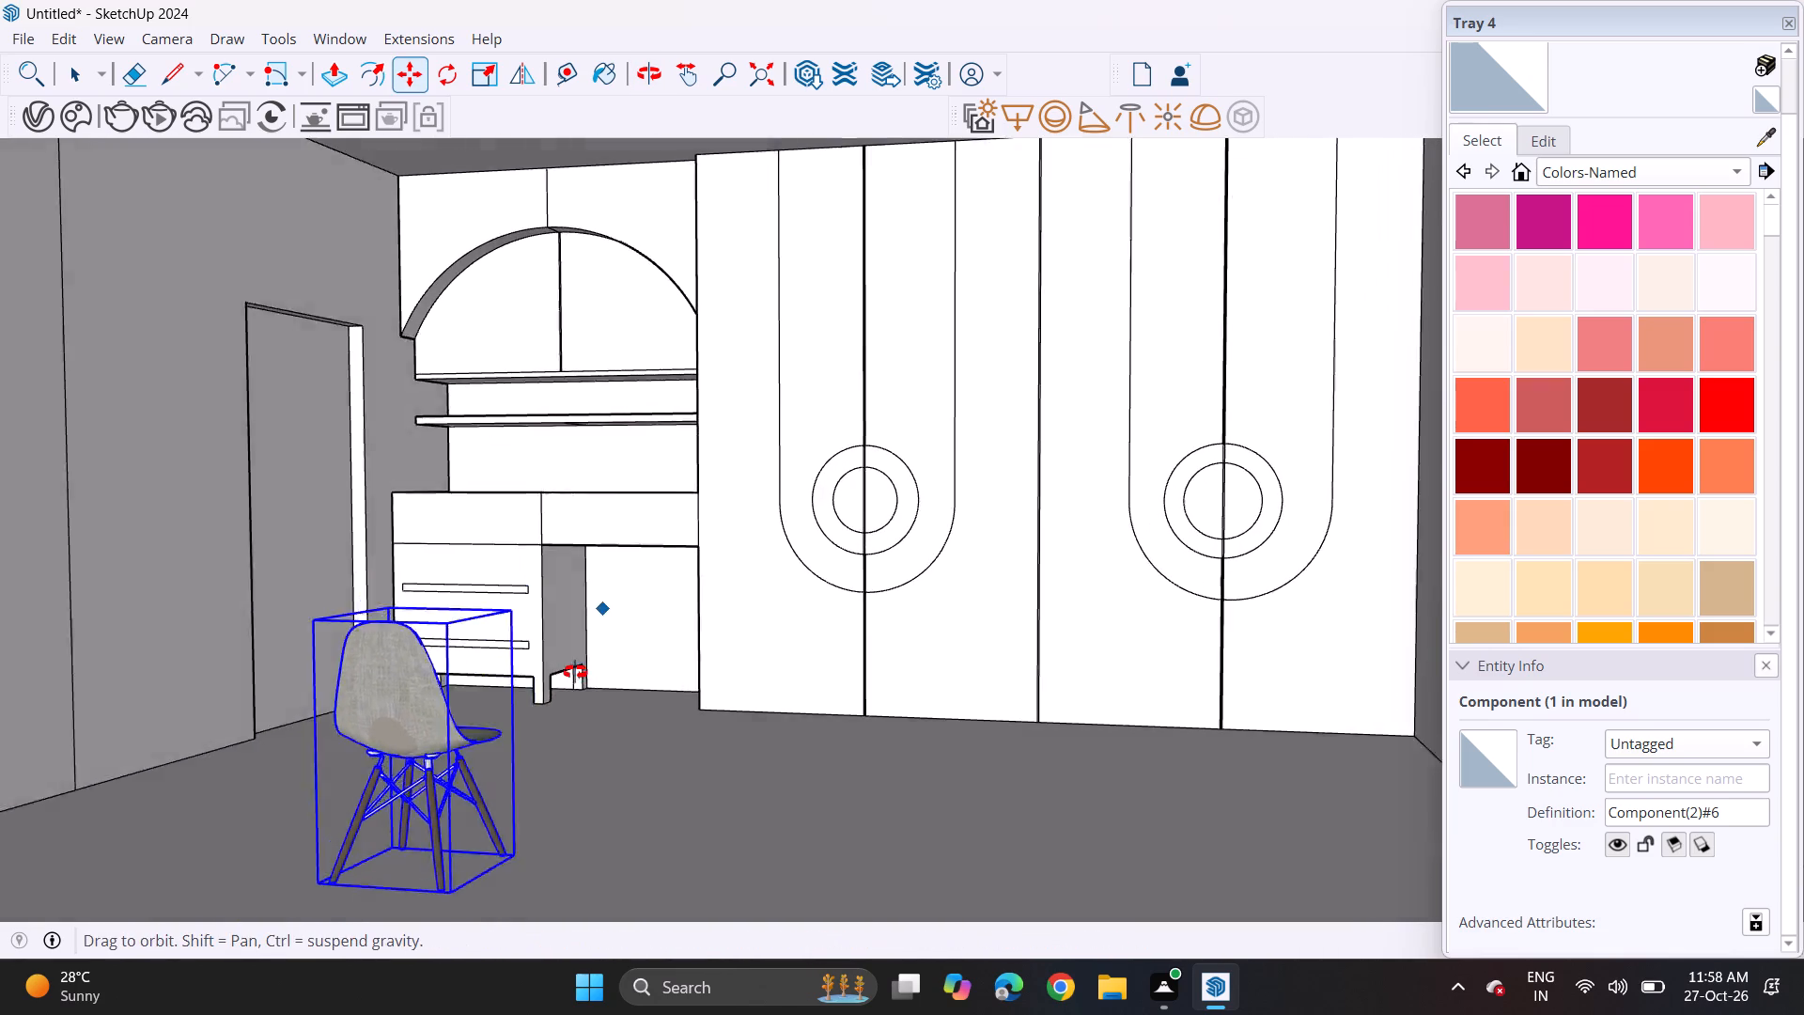
middle_drag(575, 672, 534, 731)
shift+middle_click(504, 799)
scroll(509, 774, up, 1)
scroll(511, 763, down, 11)
scroll(488, 809, up, 1)
shift+middle_drag(501, 771, 557, 695)
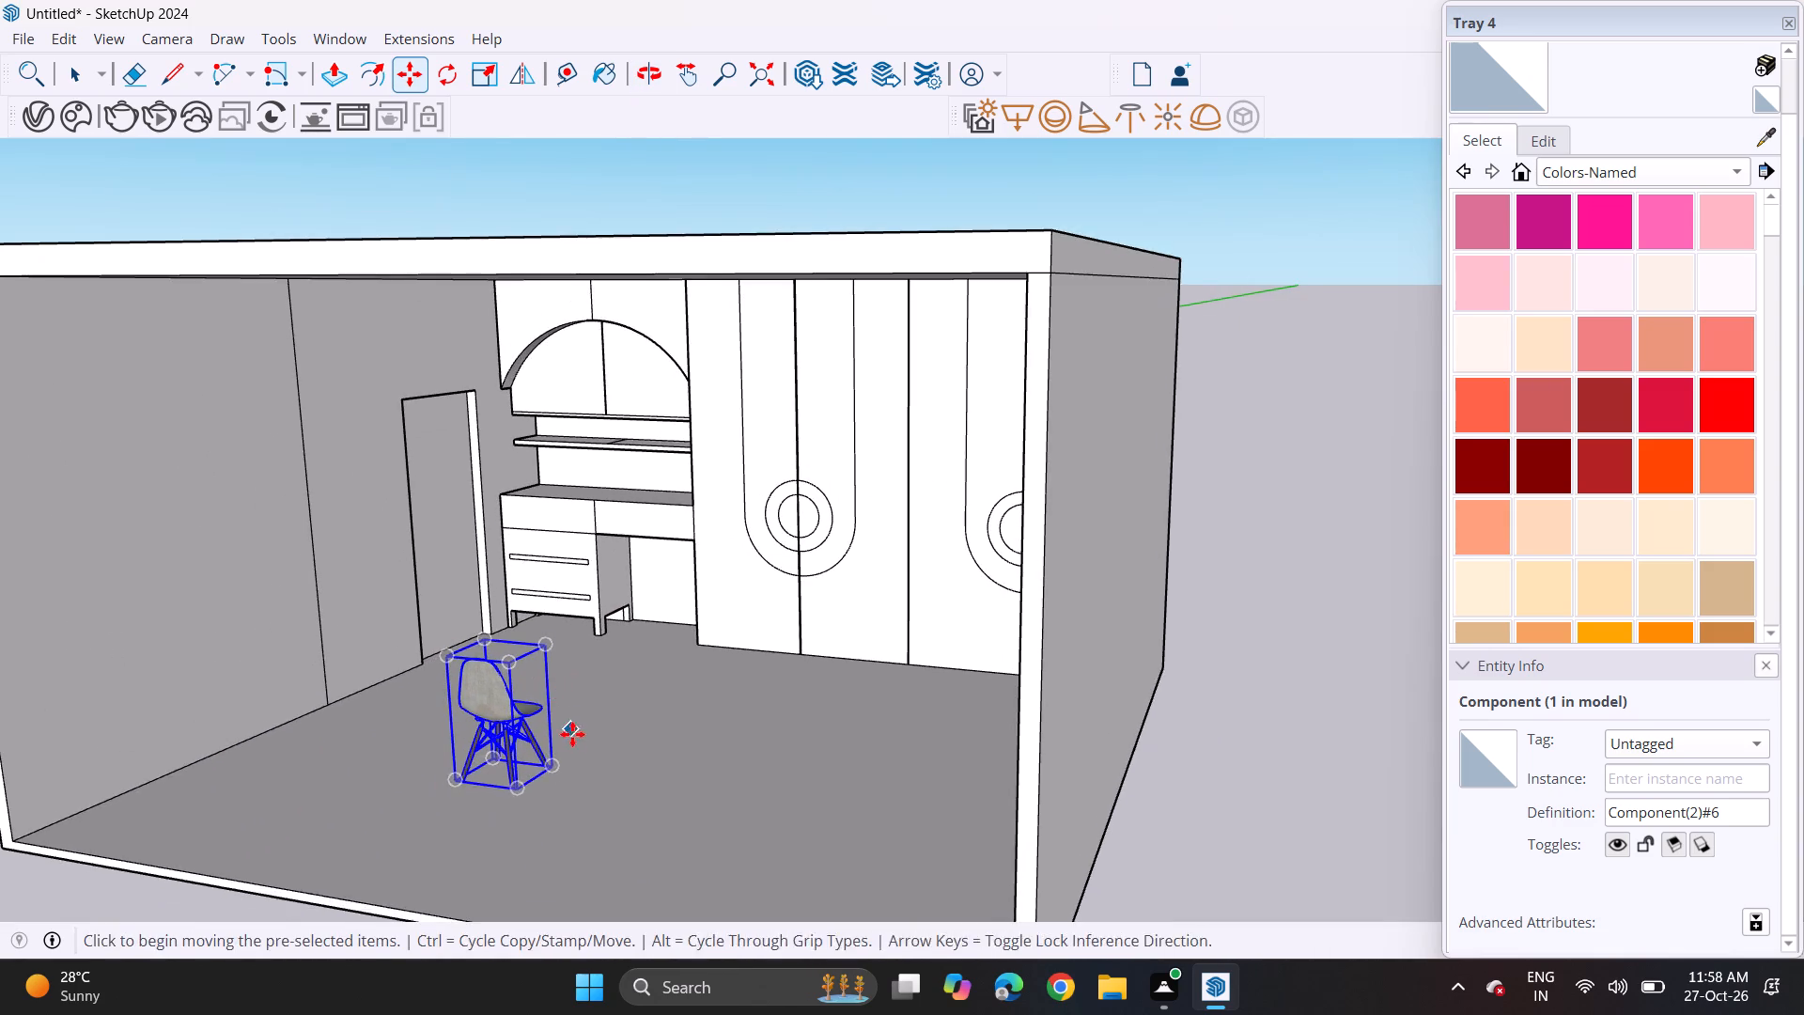
middle_drag(577, 738, 579, 804)
scroll(568, 853, up, 2)
scroll(568, 853, down, 1)
click(568, 807)
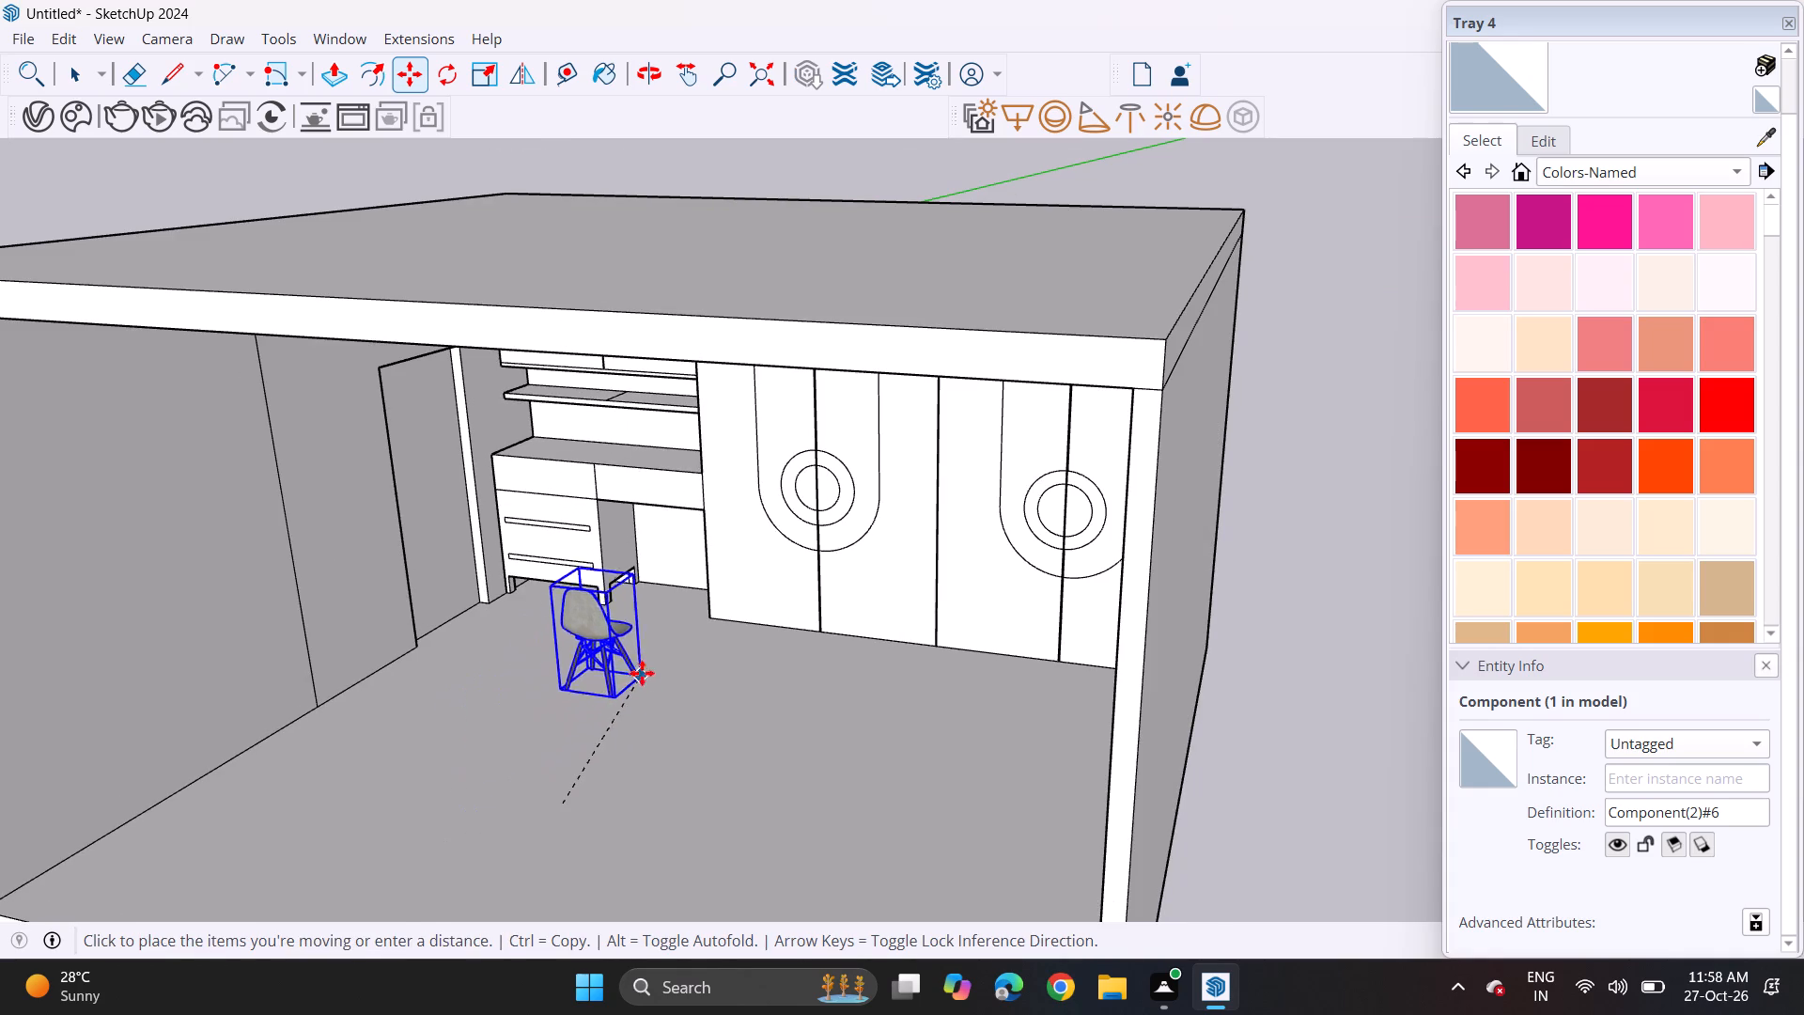
click(679, 618)
middle_drag(692, 587, 786, 520)
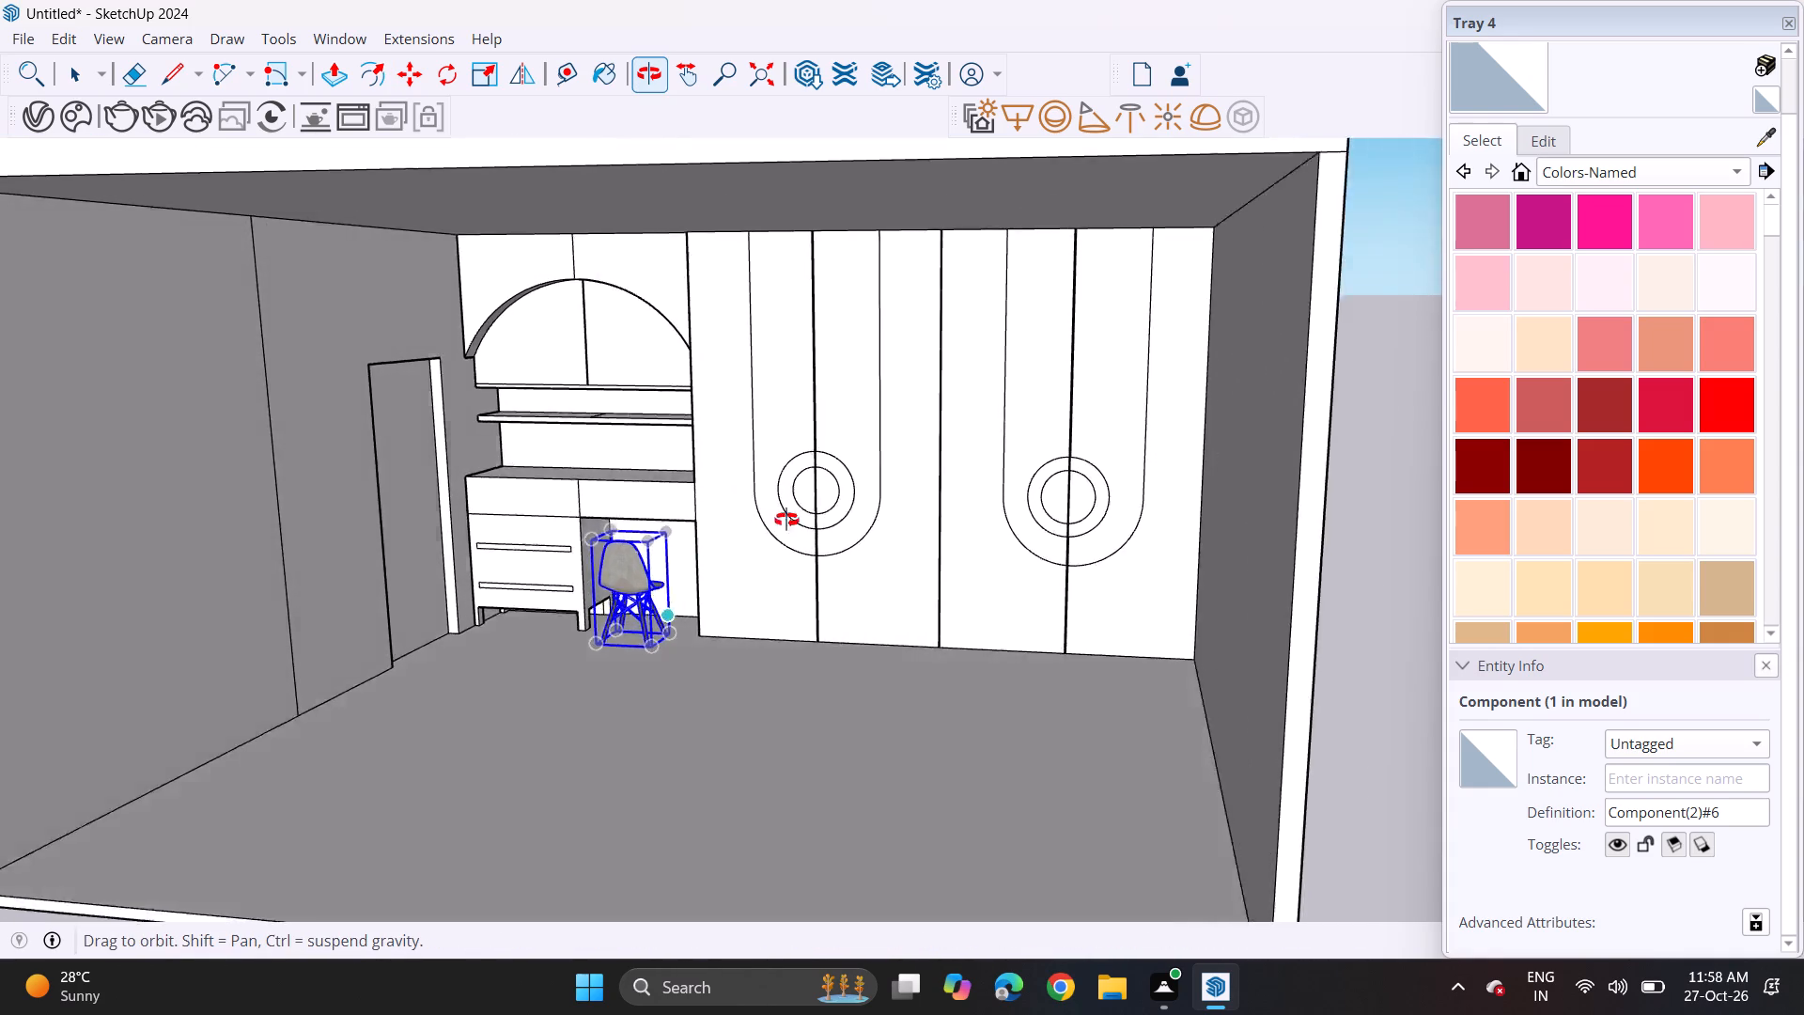
middle_drag(786, 520, 887, 530)
Scale the chair up uniformly from a top corner until its back reaches about desktop height.
click(478, 78)
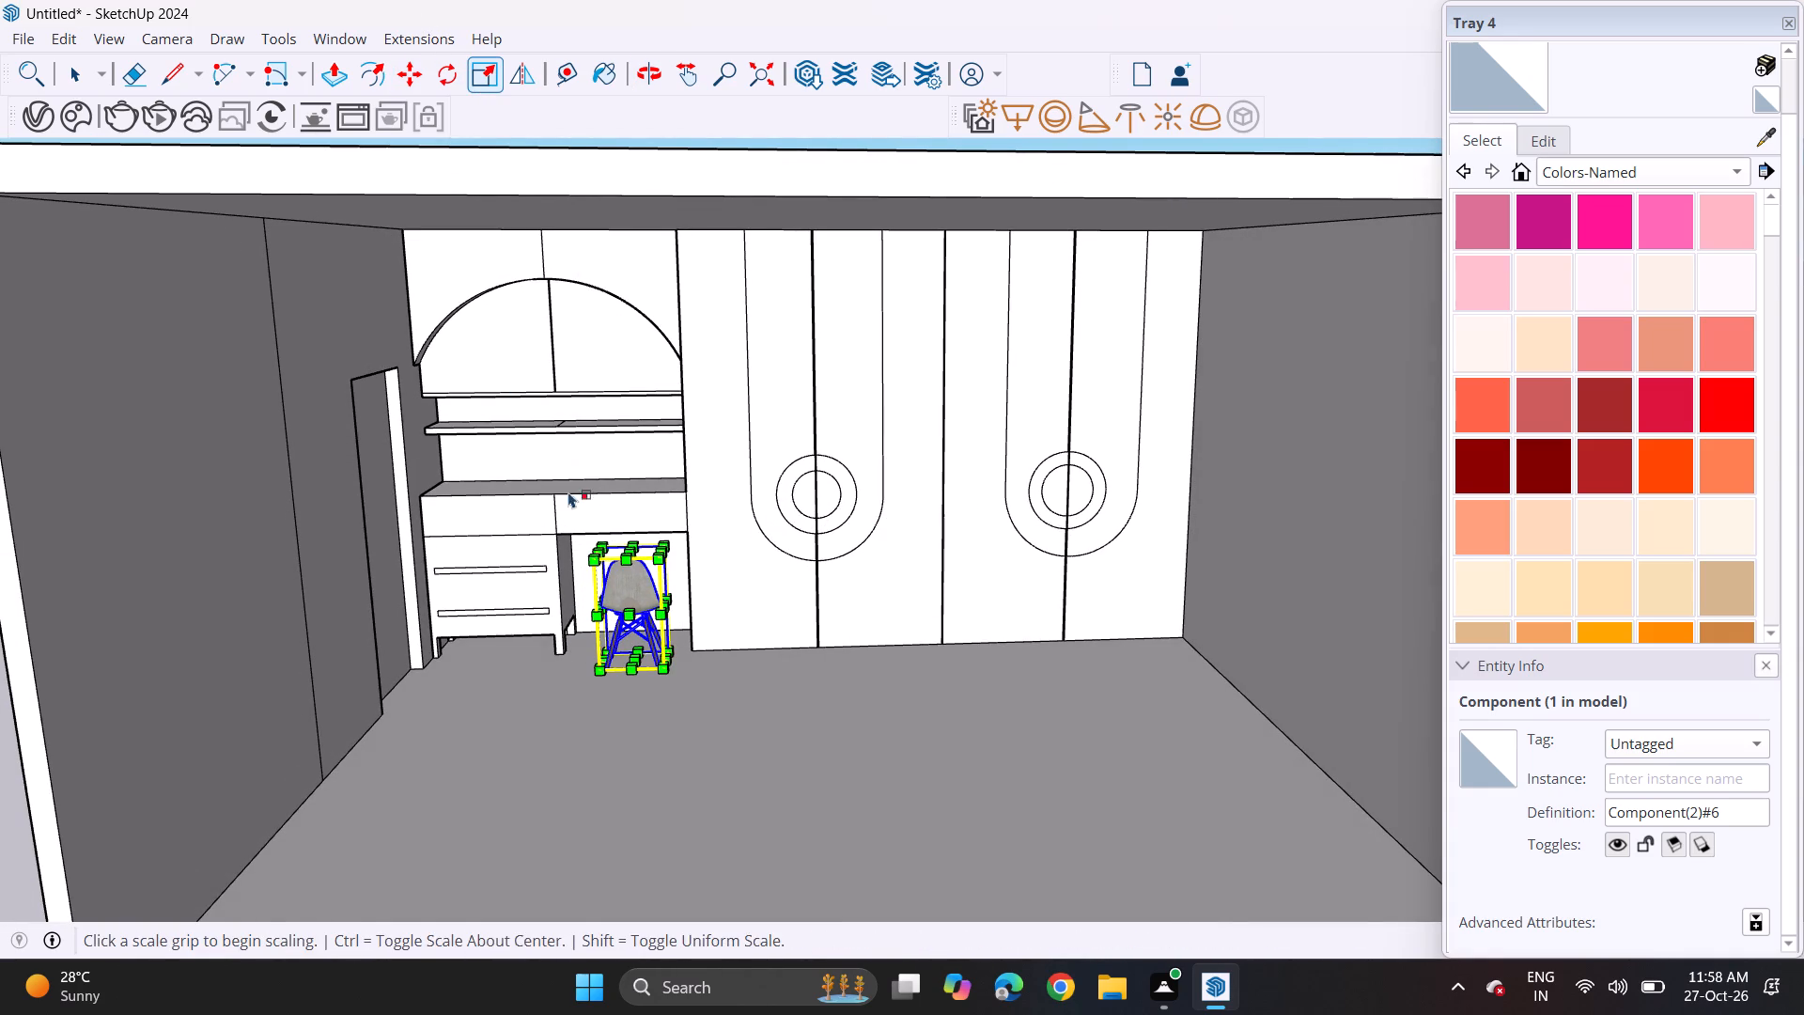
click(599, 565)
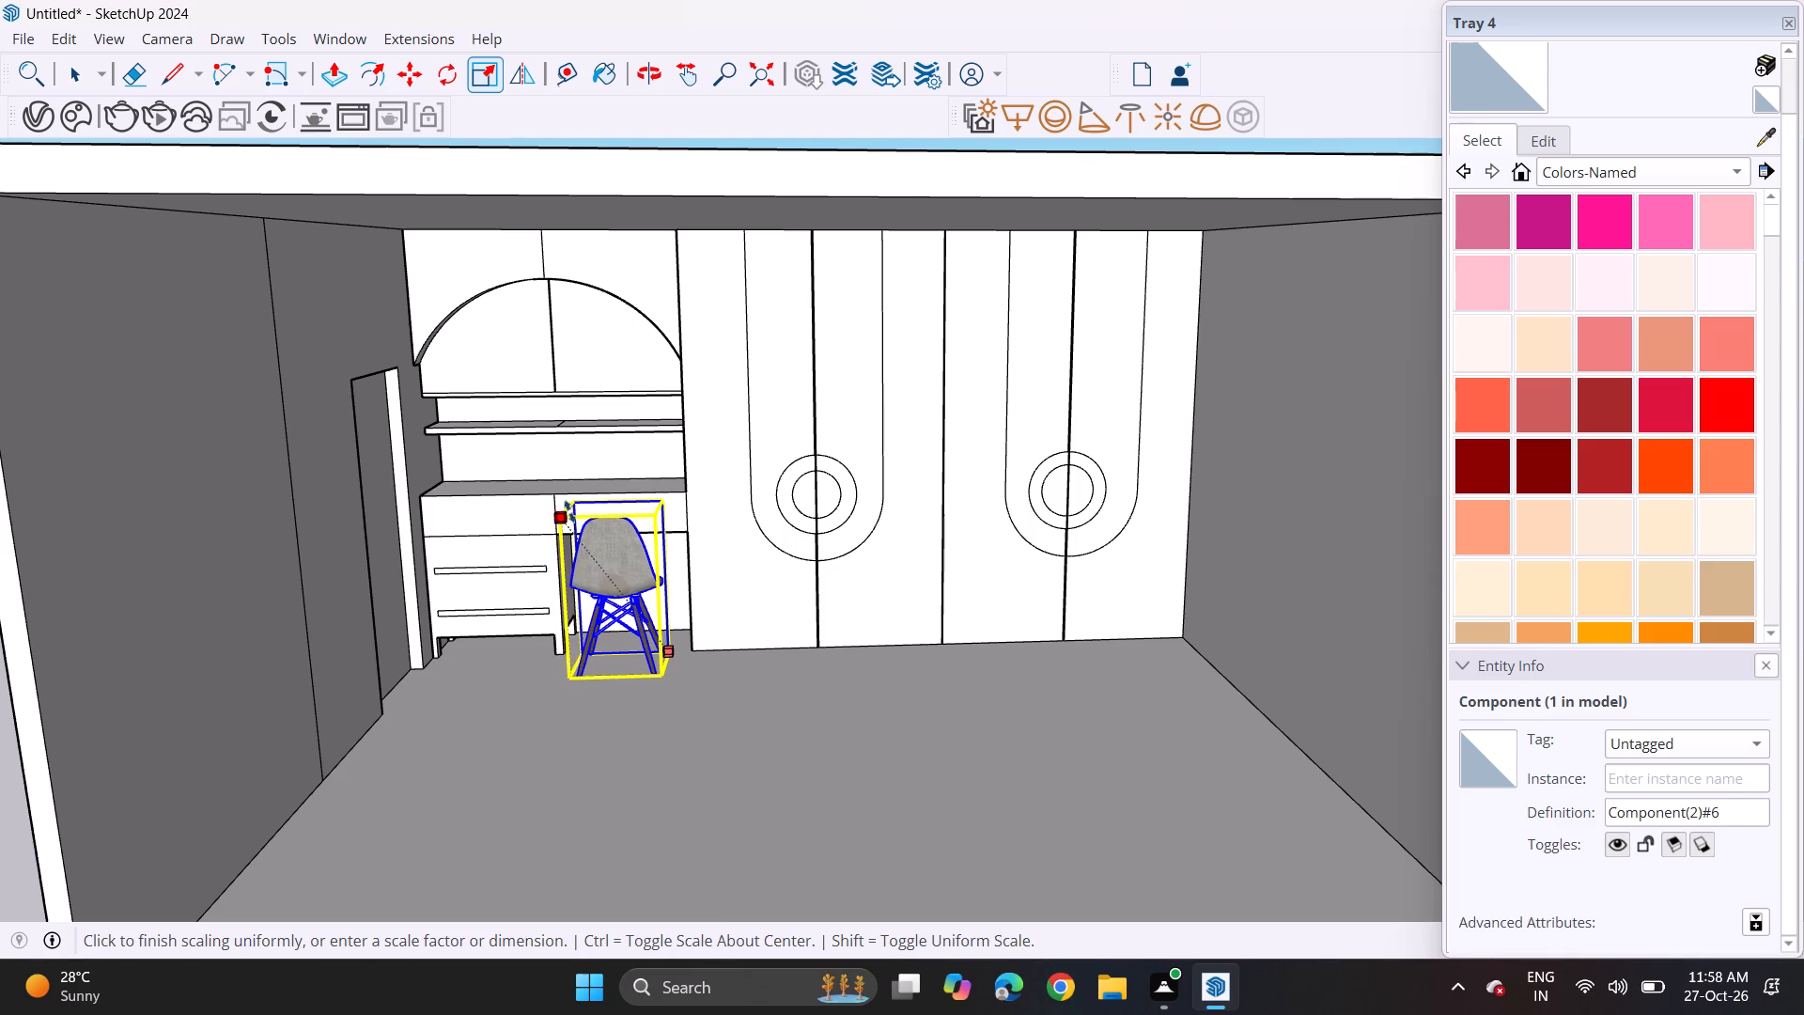
click(569, 511)
key(space)
Nudge the enlarged chair slightly by its base corner in front of the desk's knee space.
click(663, 738)
middle_drag(637, 755, 636, 598)
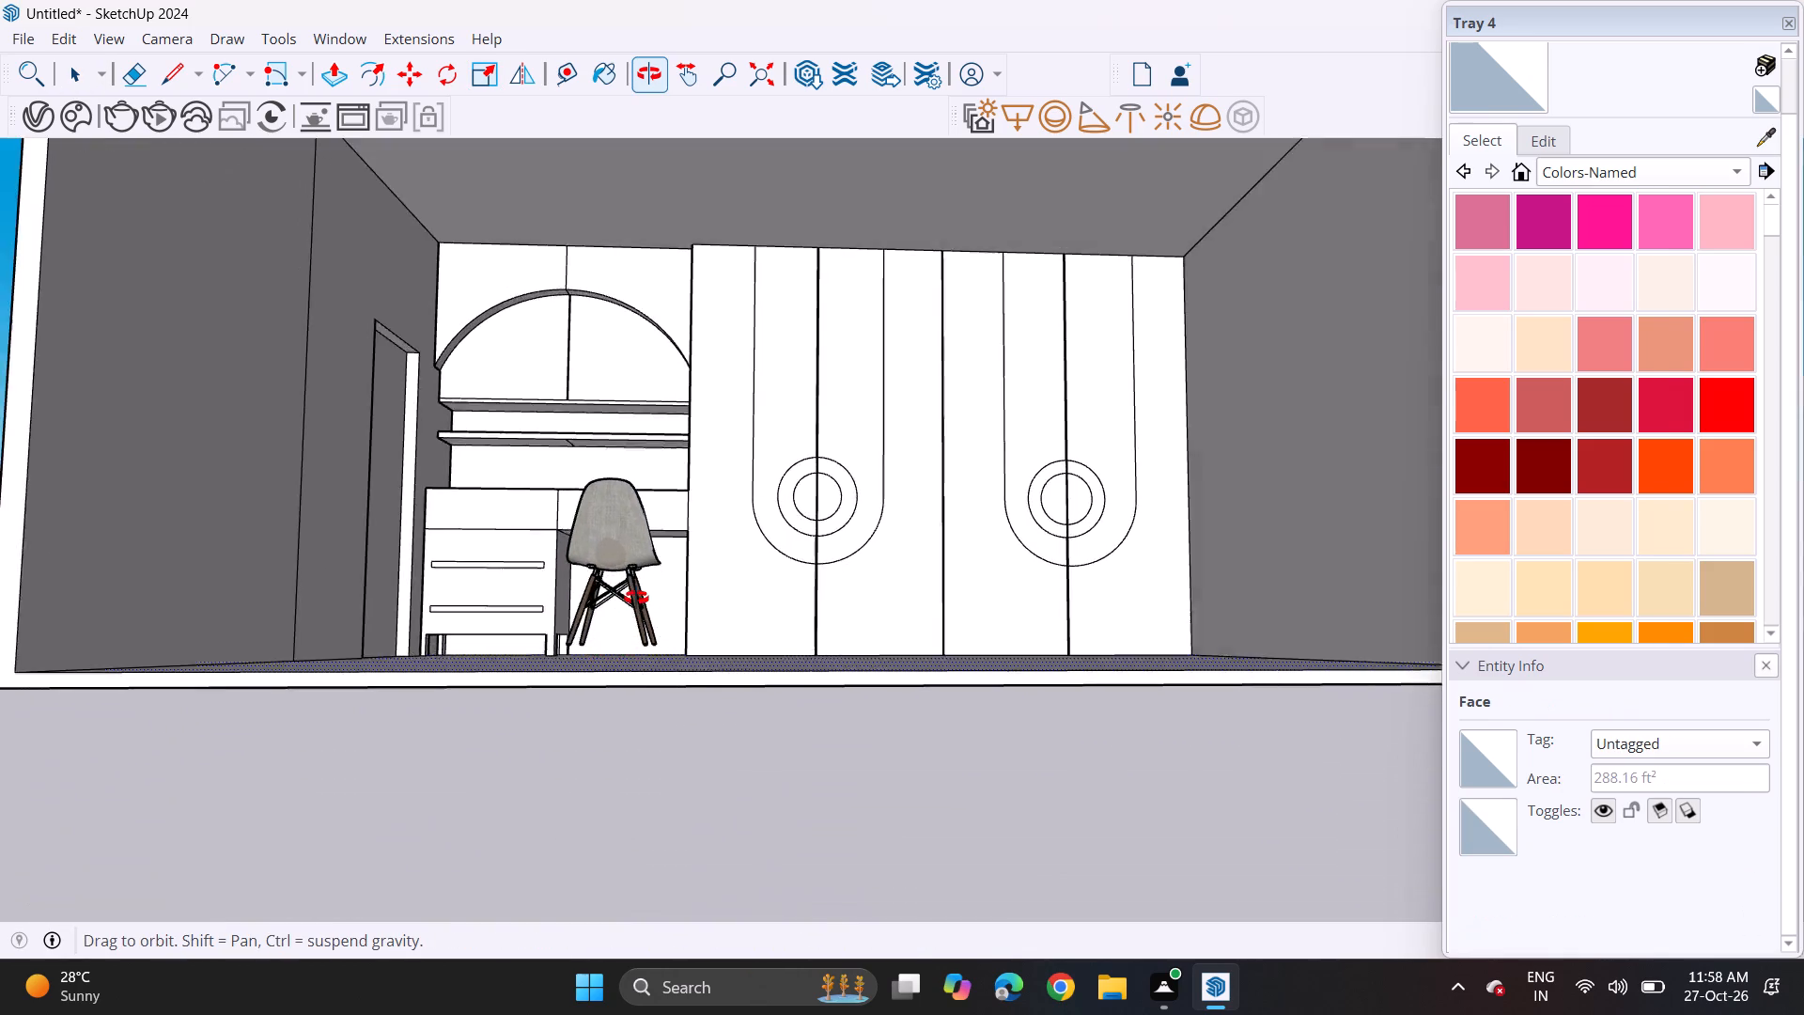
middle_drag(636, 598, 645, 614)
scroll(638, 598, up, 1)
click(643, 608)
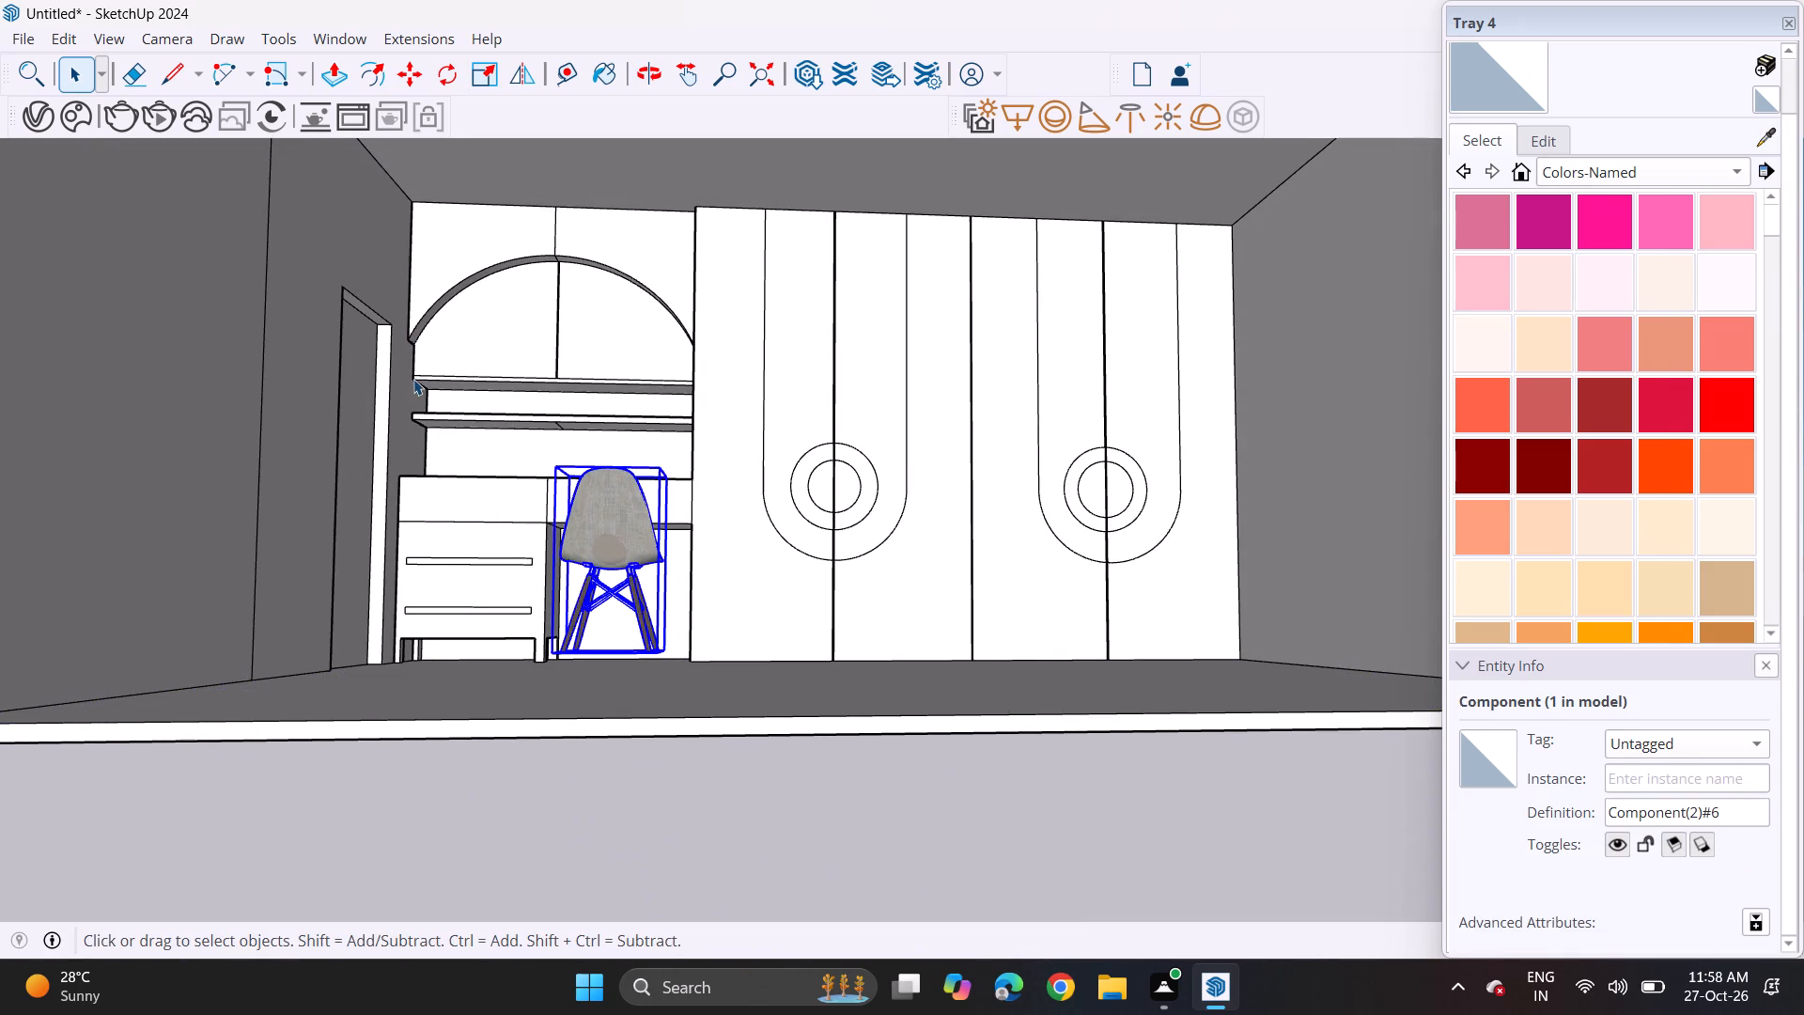
click(410, 84)
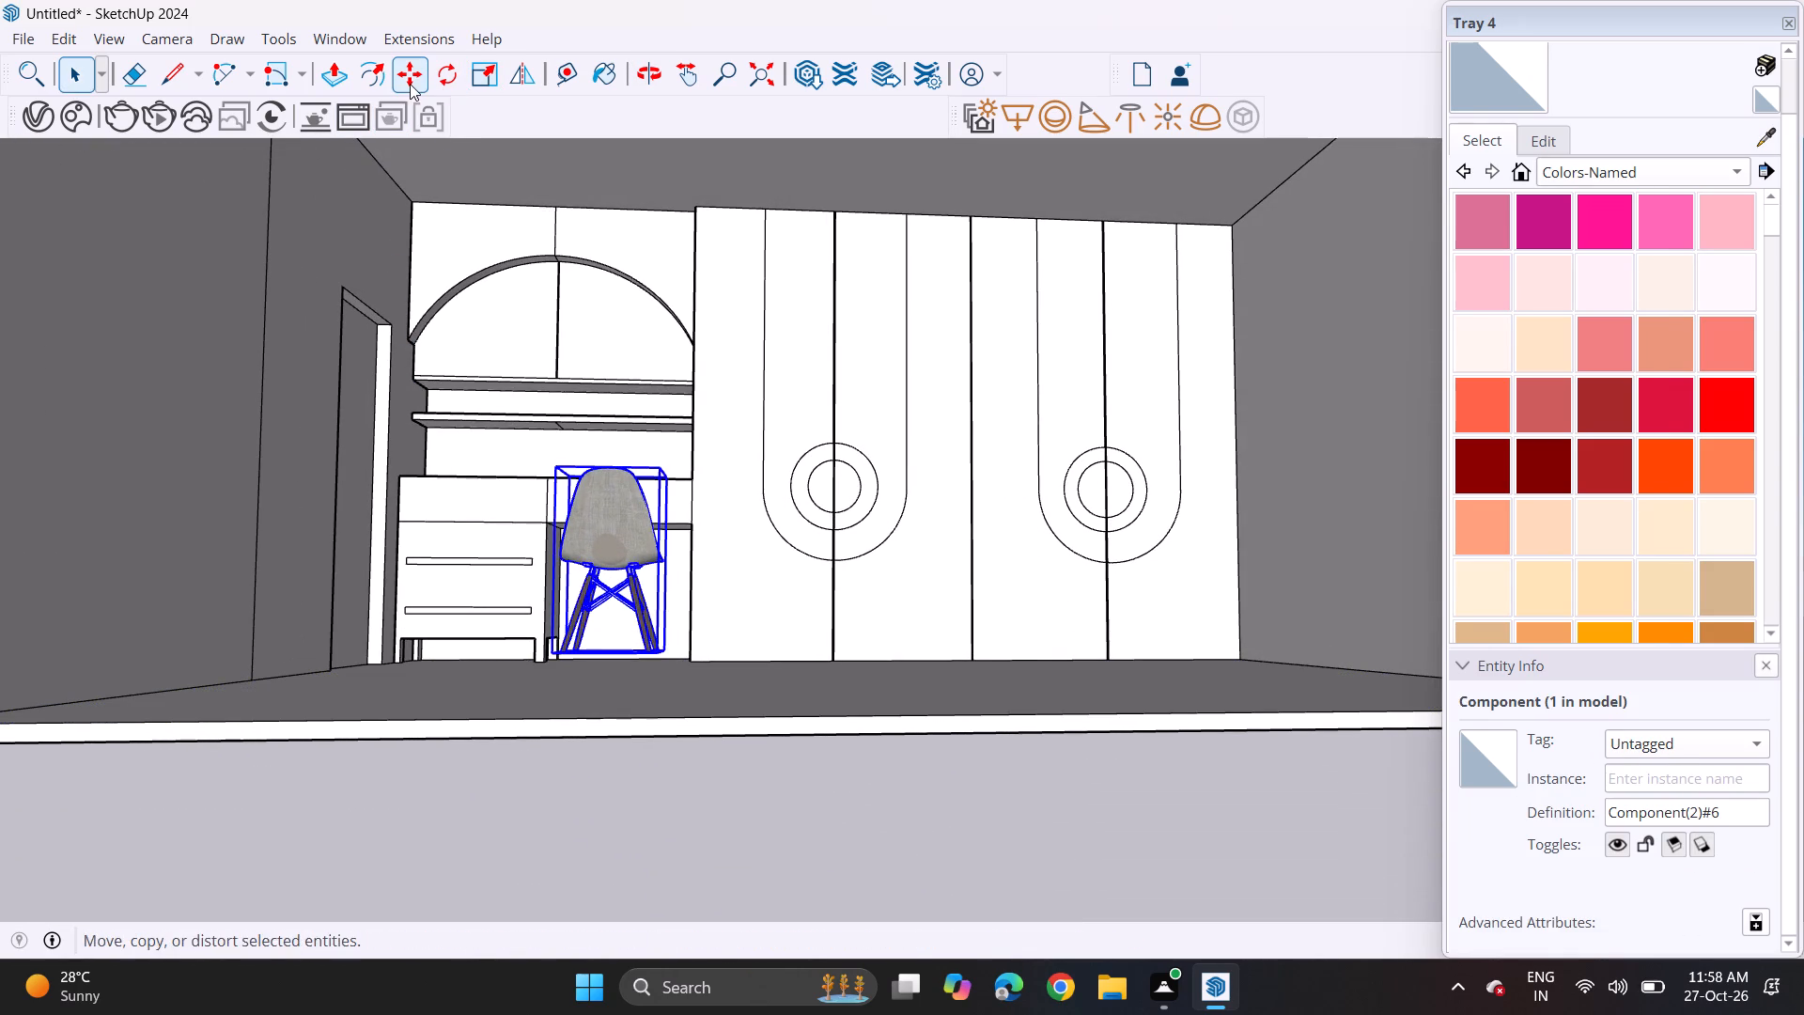
click(662, 663)
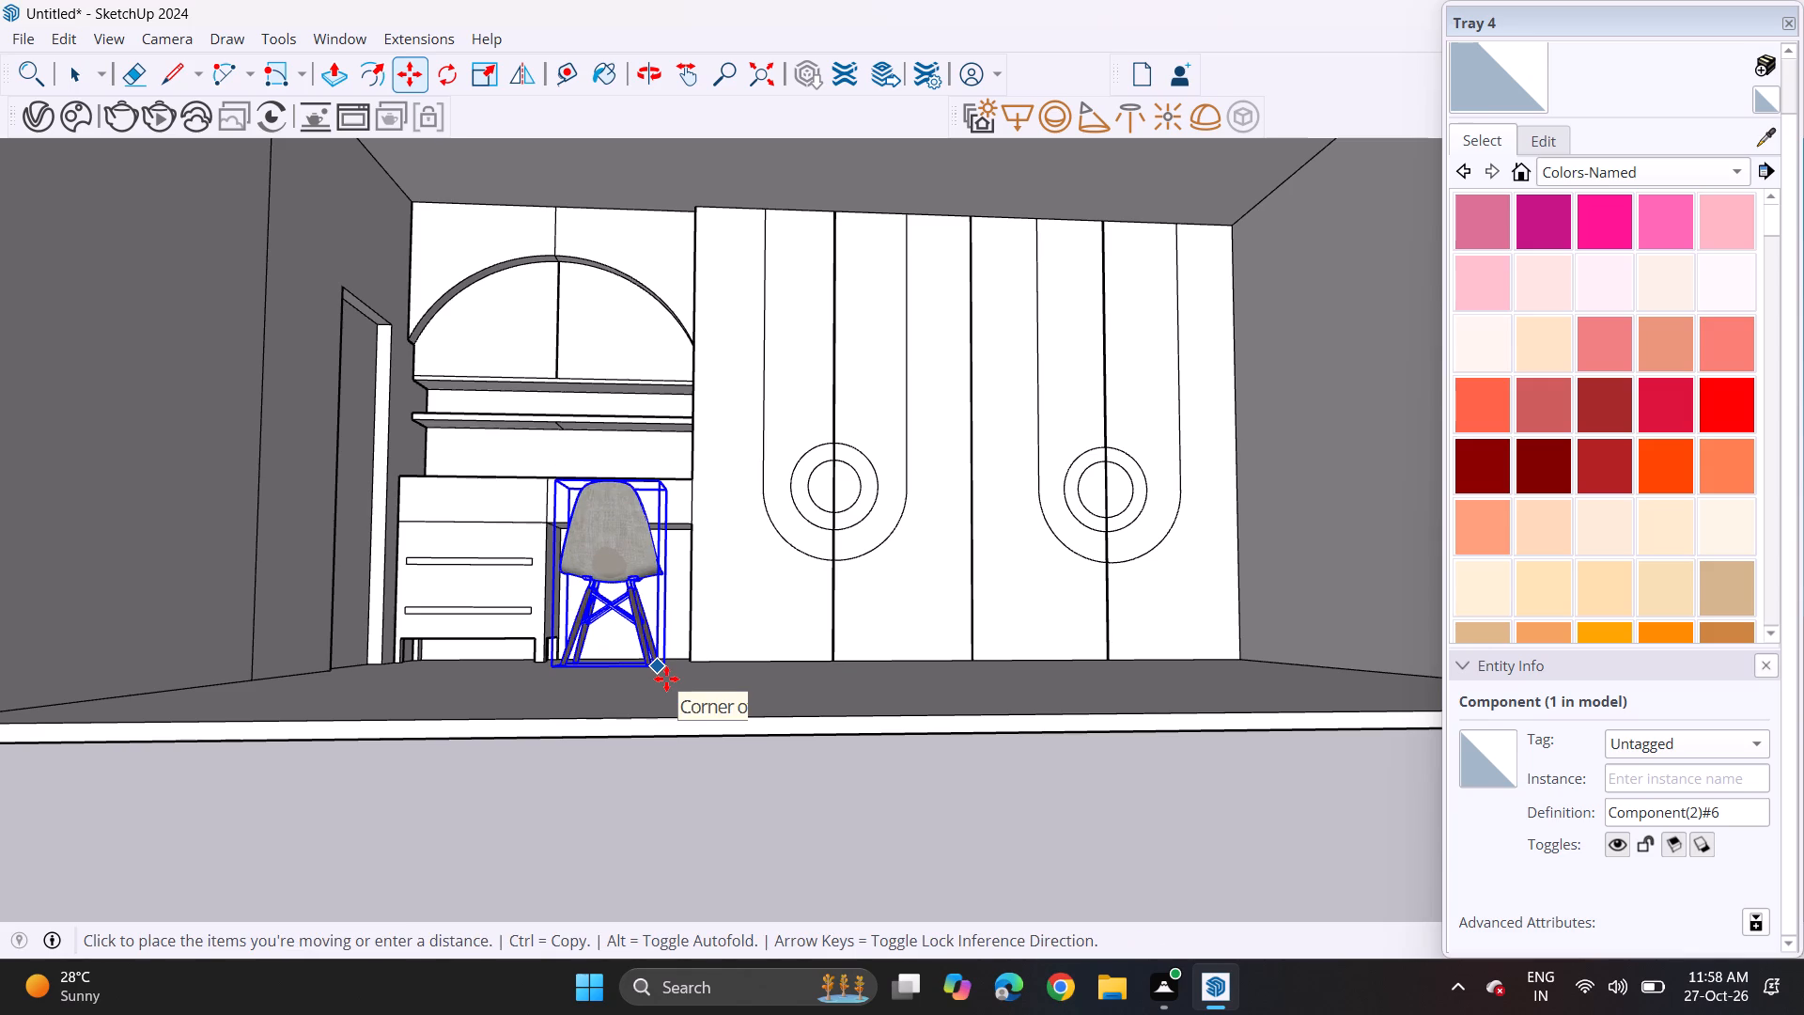
click(666, 679)
key(space)
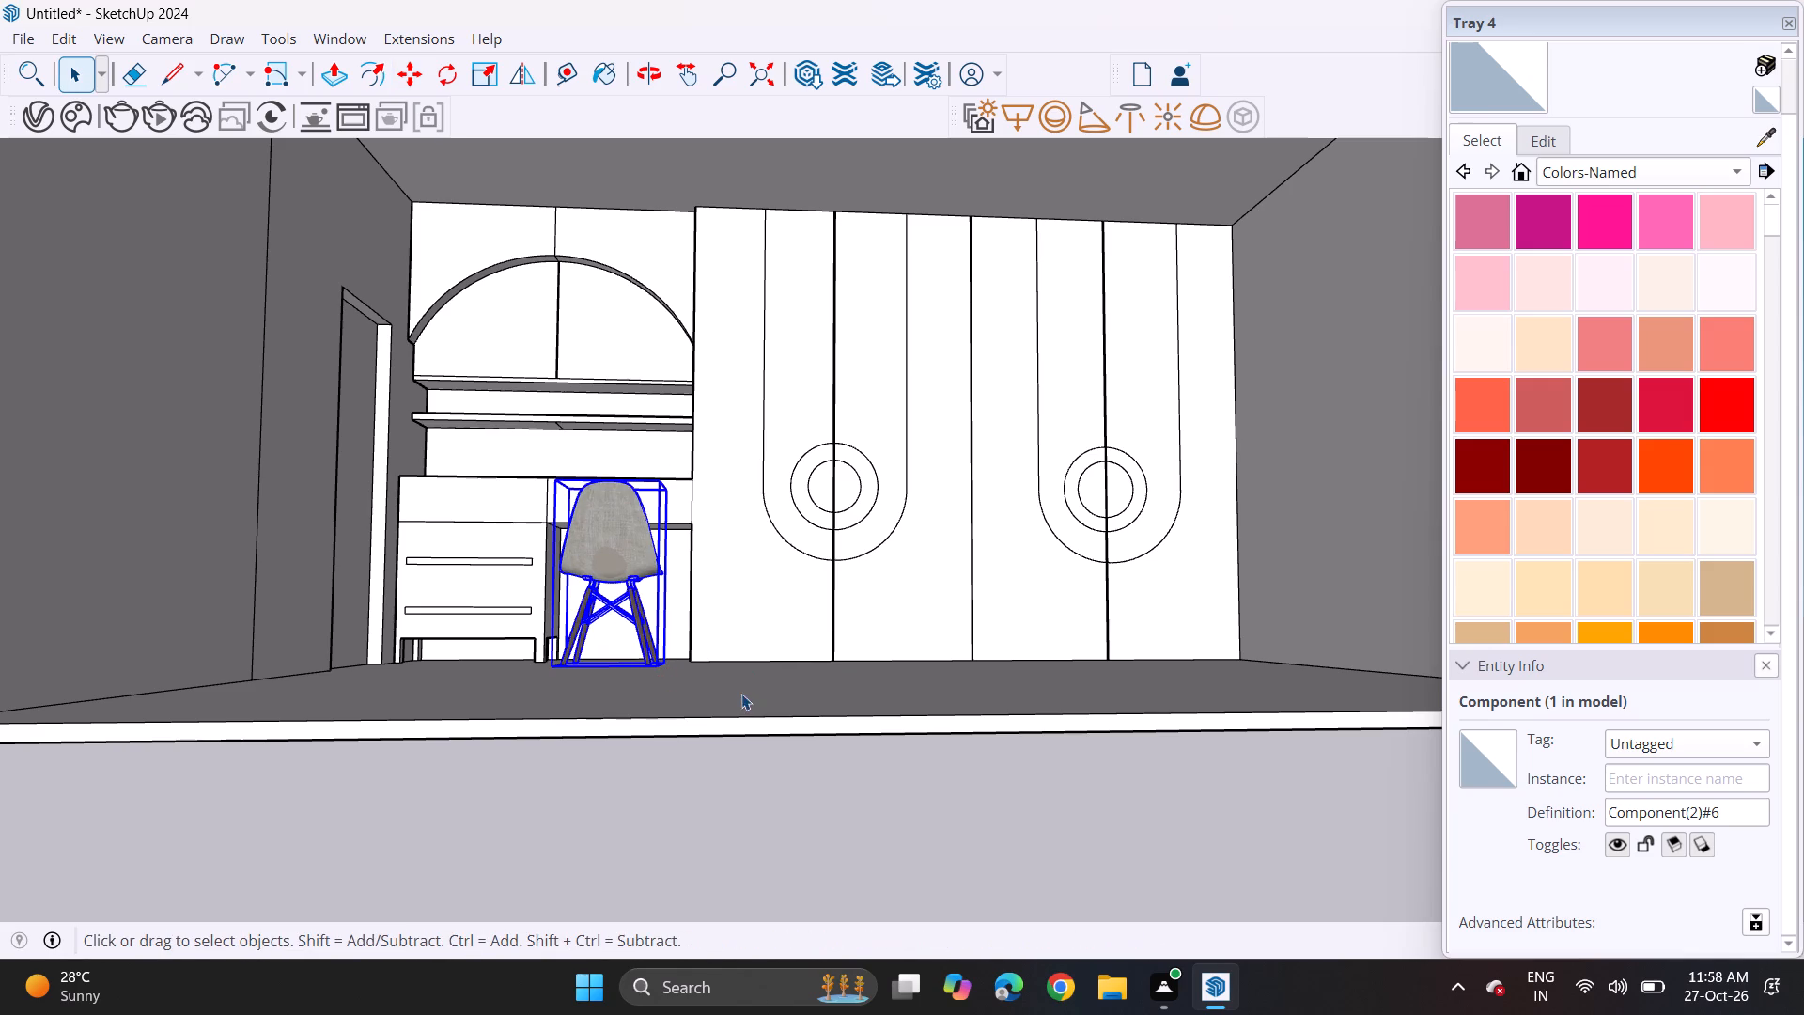
Move the chair slightly by its front base corner, closer to the desk's knee space.
click(741, 694)
middle_drag(708, 630, 661, 762)
scroll(647, 702, up, 1)
scroll(647, 702, down, 1)
scroll(647, 702, up, 1)
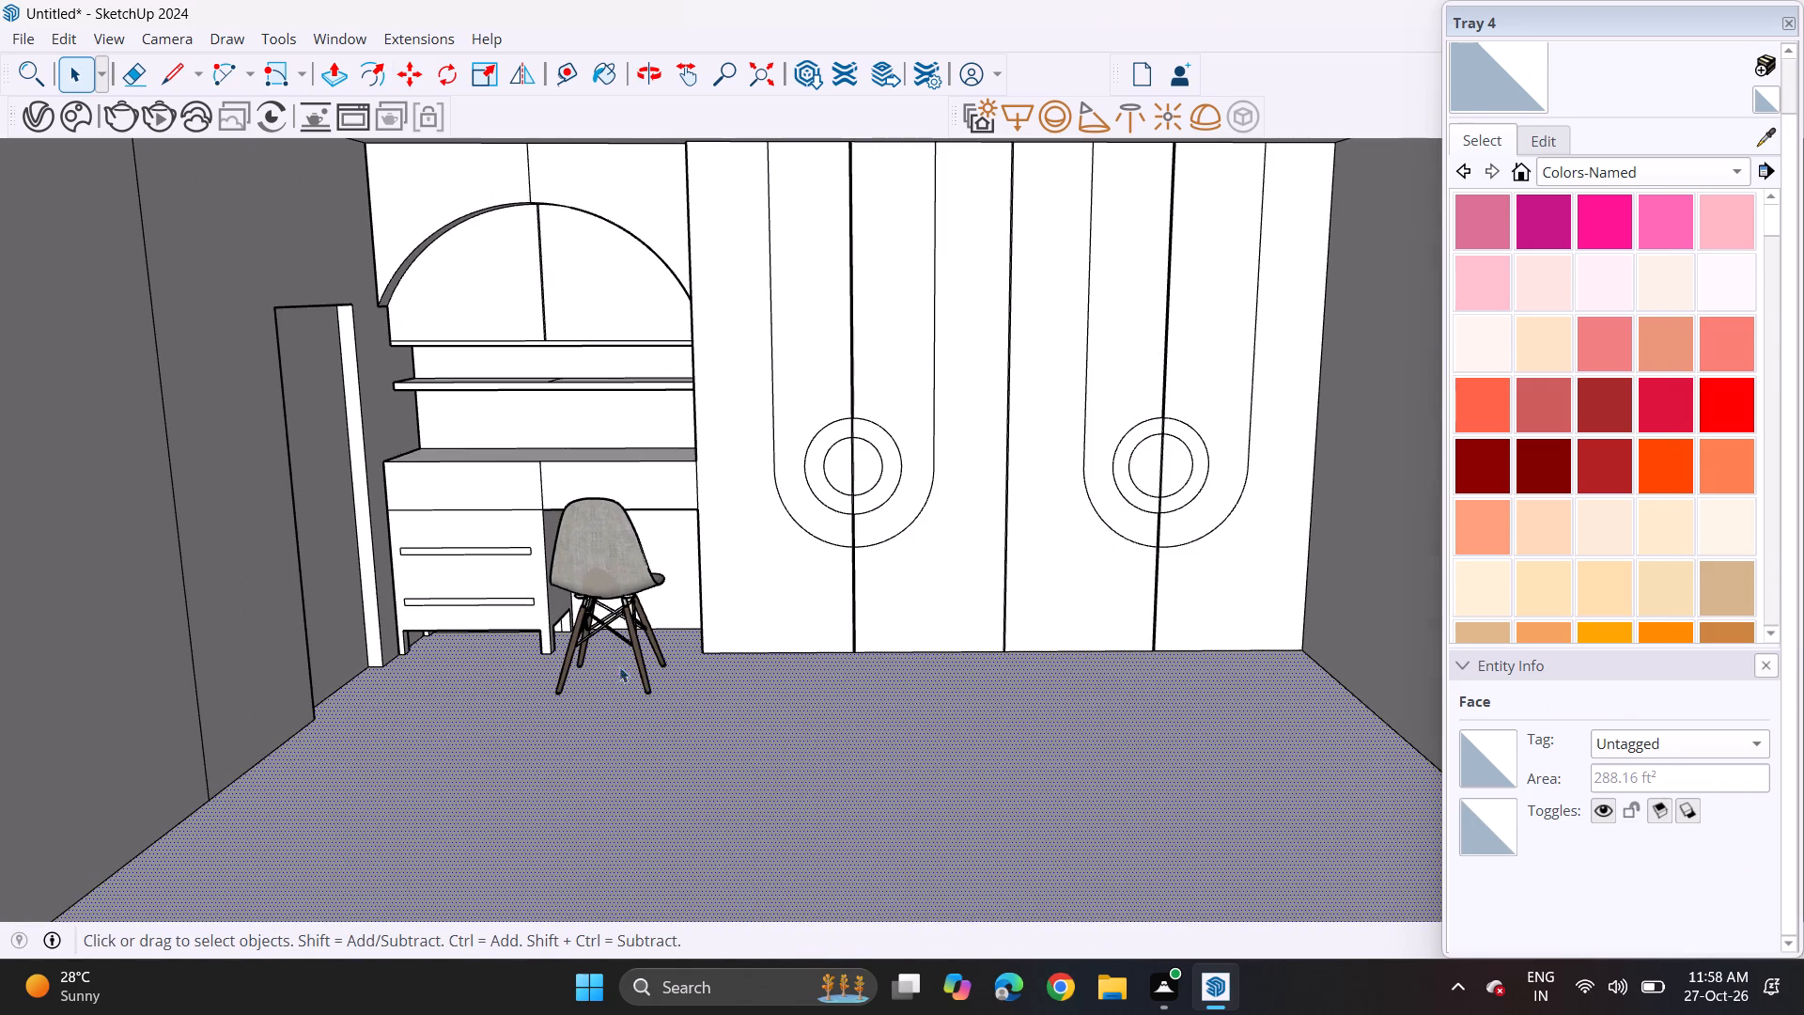
click(600, 604)
key(m)
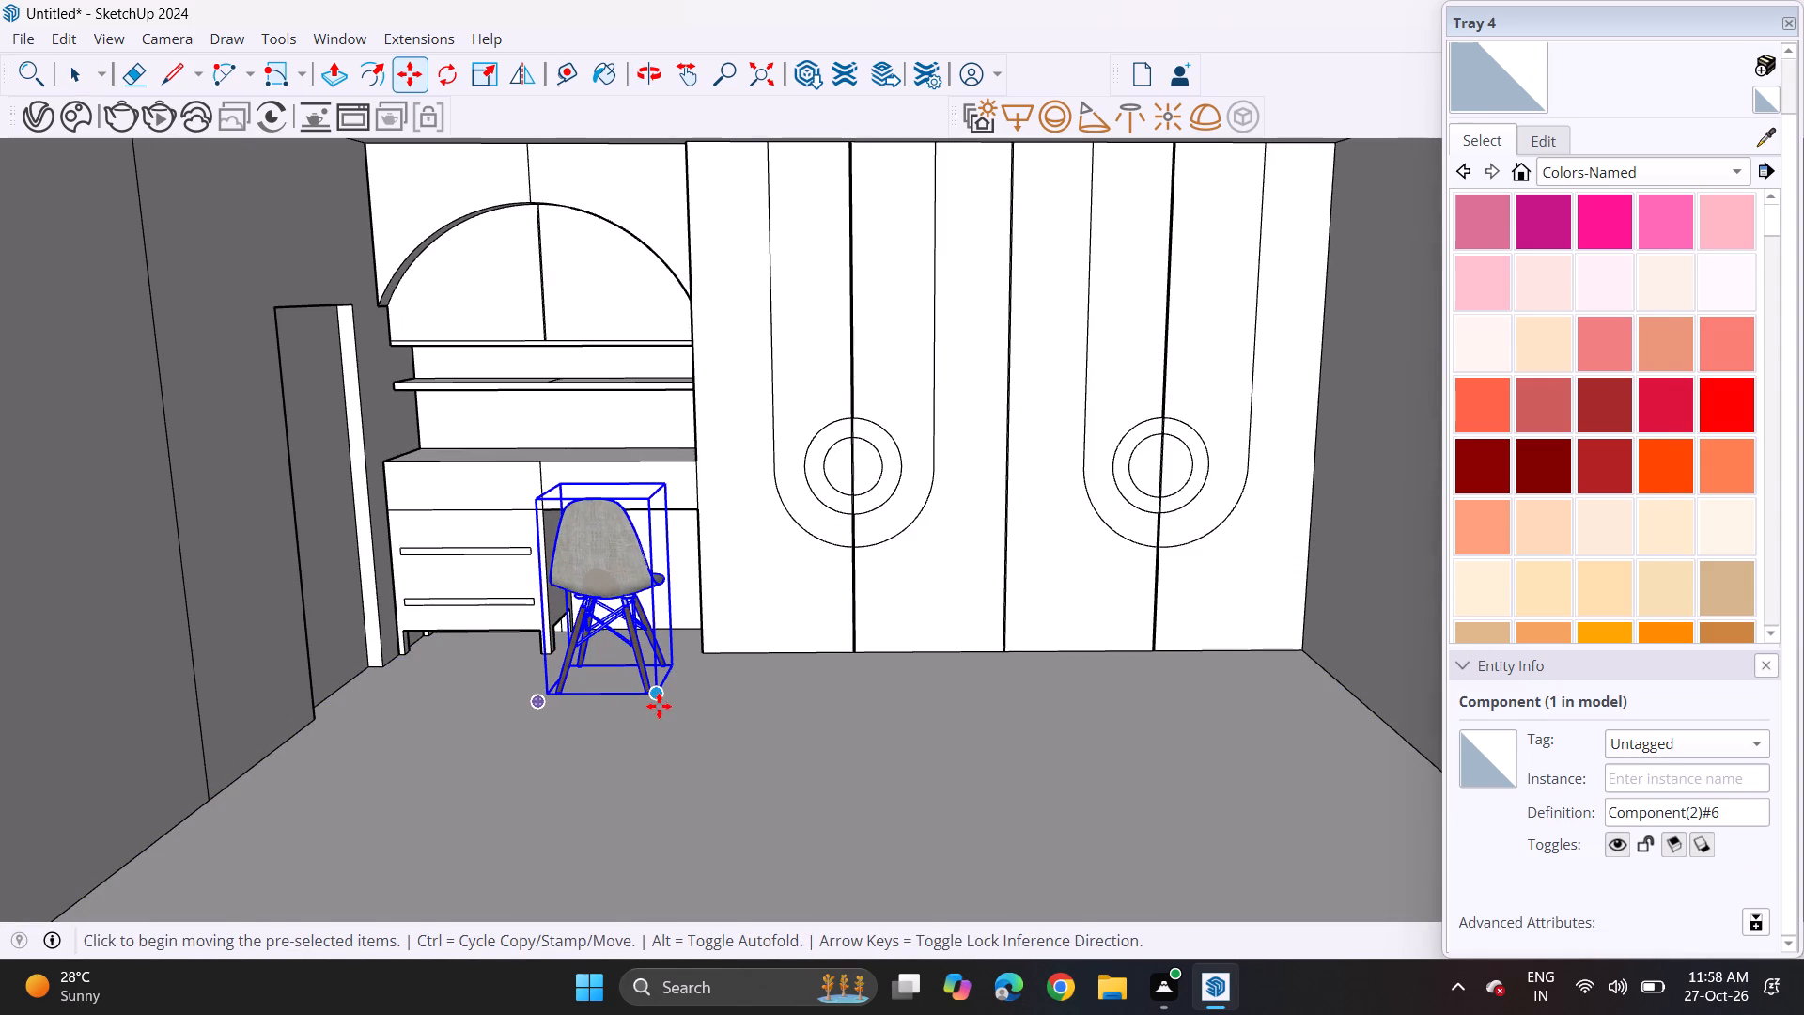
click(659, 706)
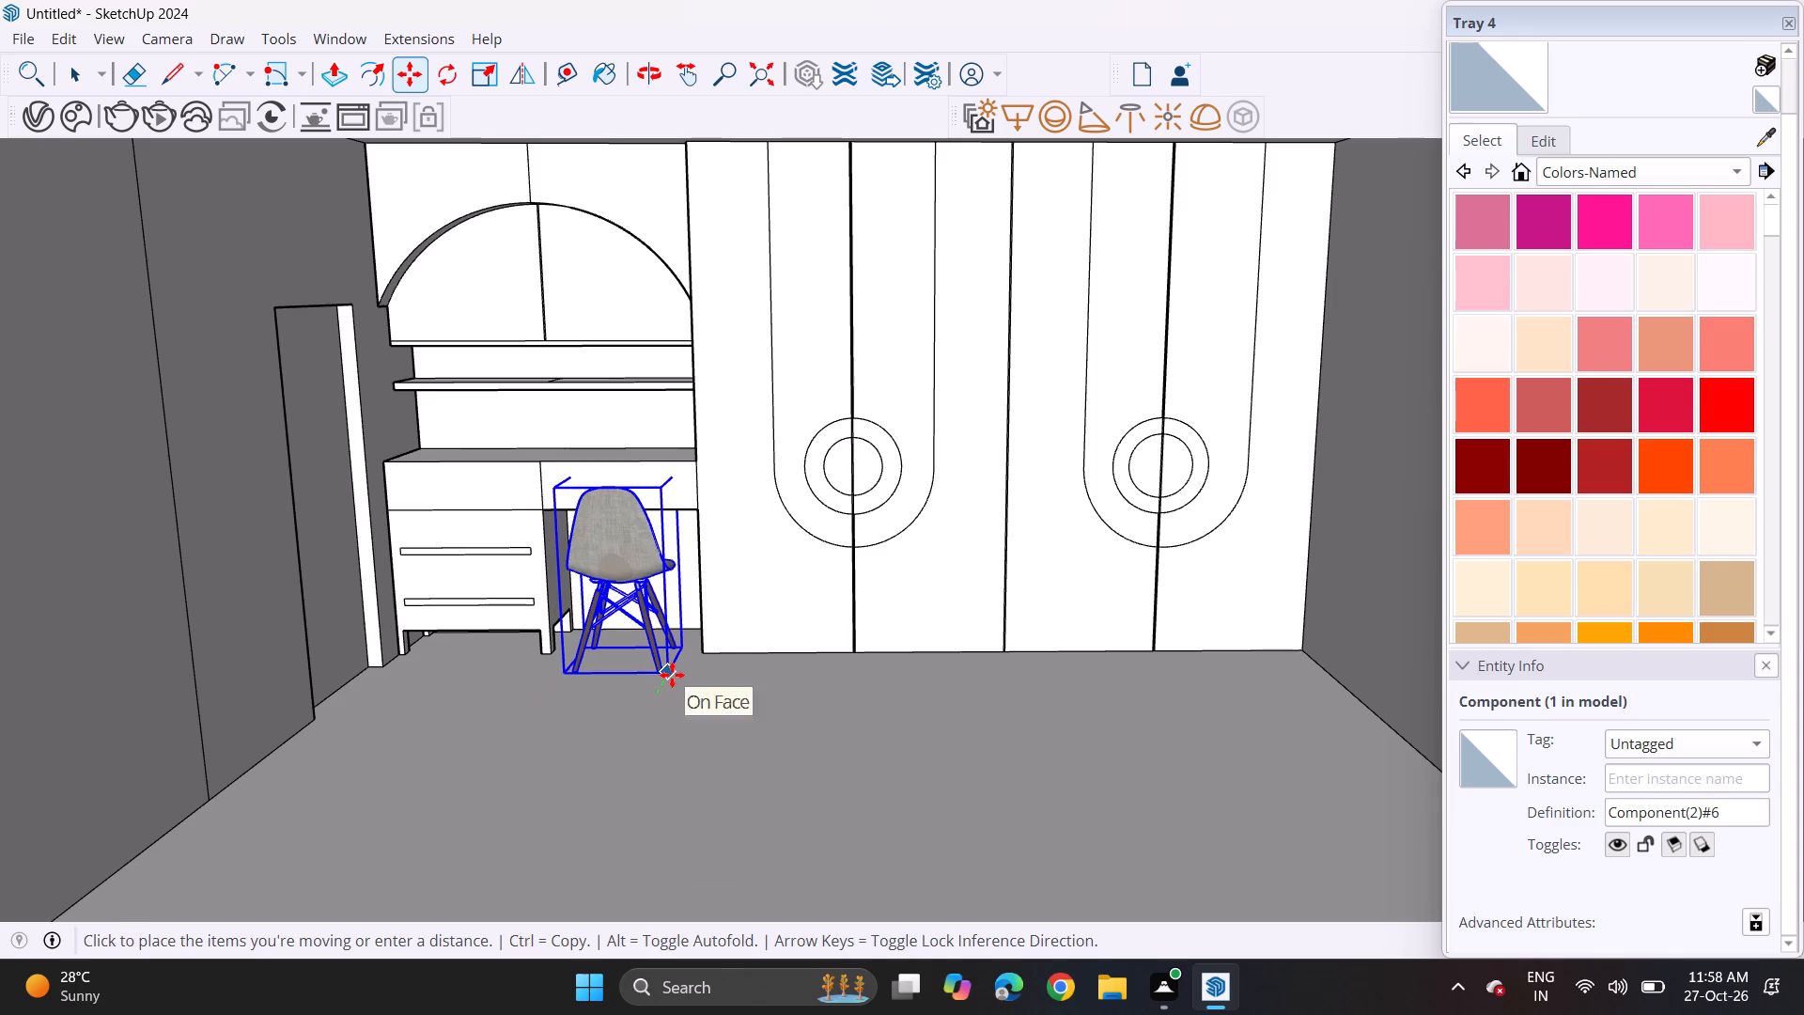
click(672, 675)
Scale the chair up uniformly from its top corners until its back rises just above the desktop, and deselect it.
click(484, 78)
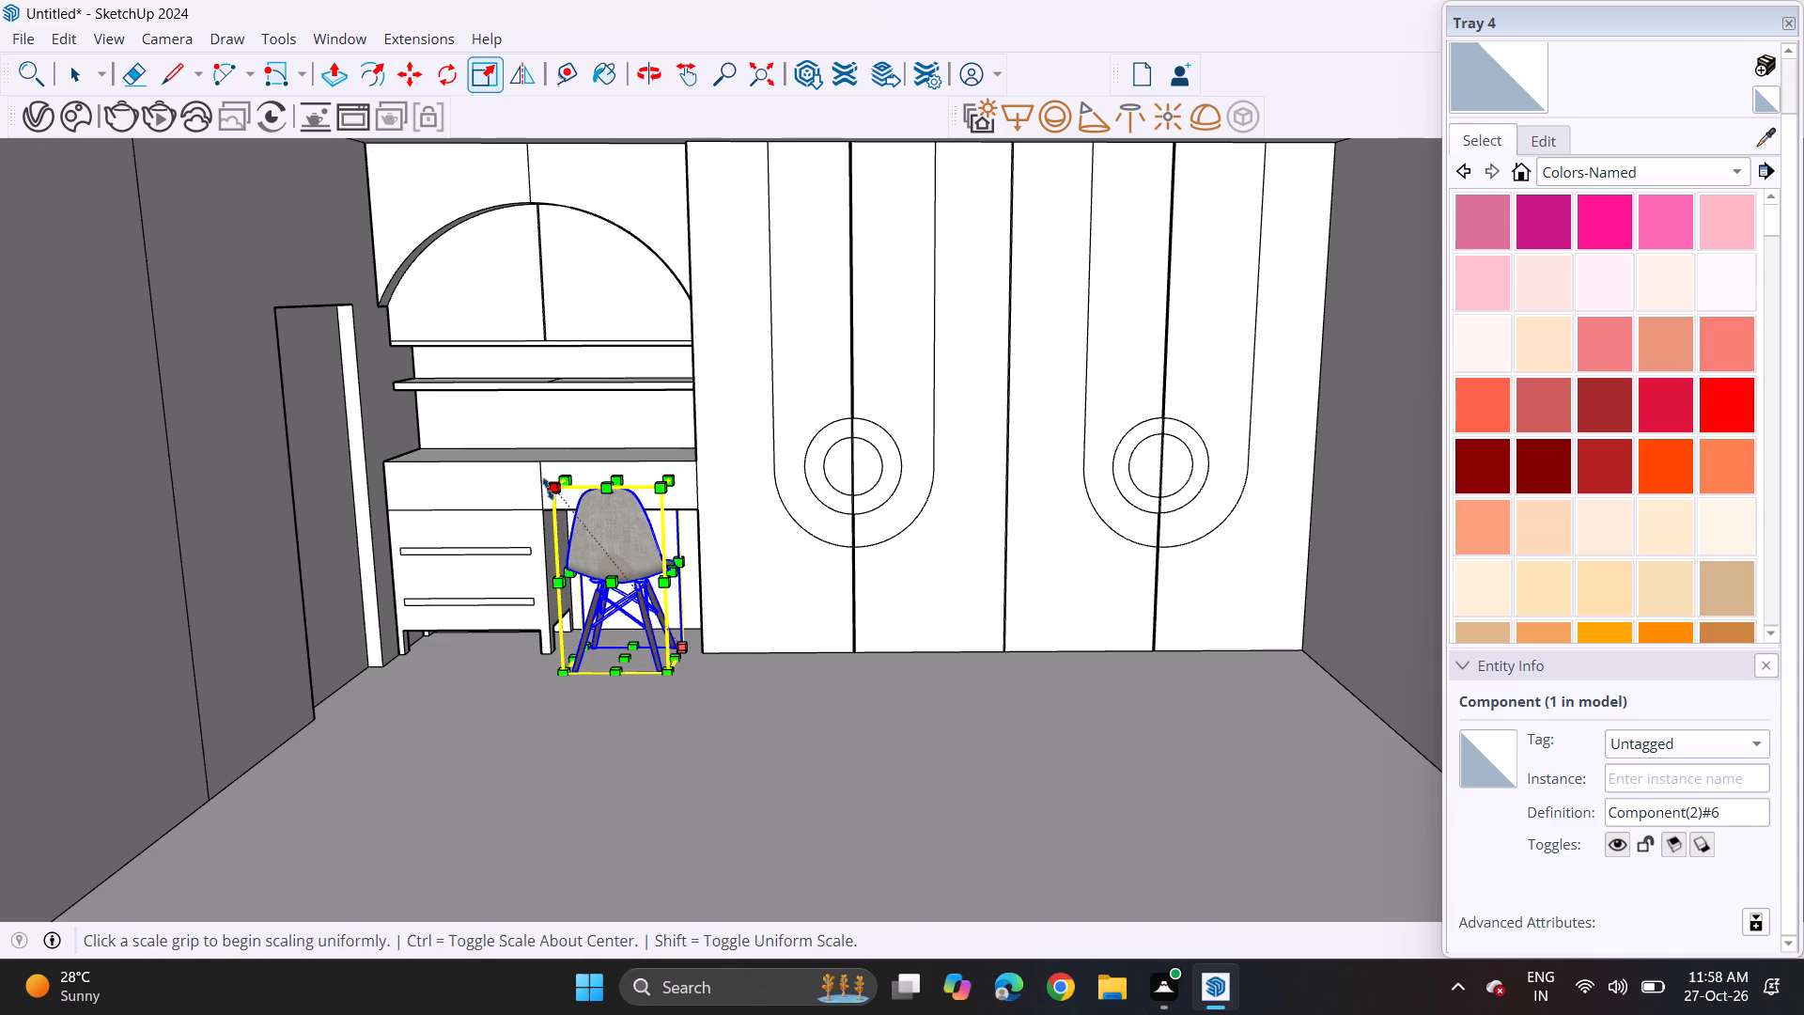
click(548, 489)
click(526, 451)
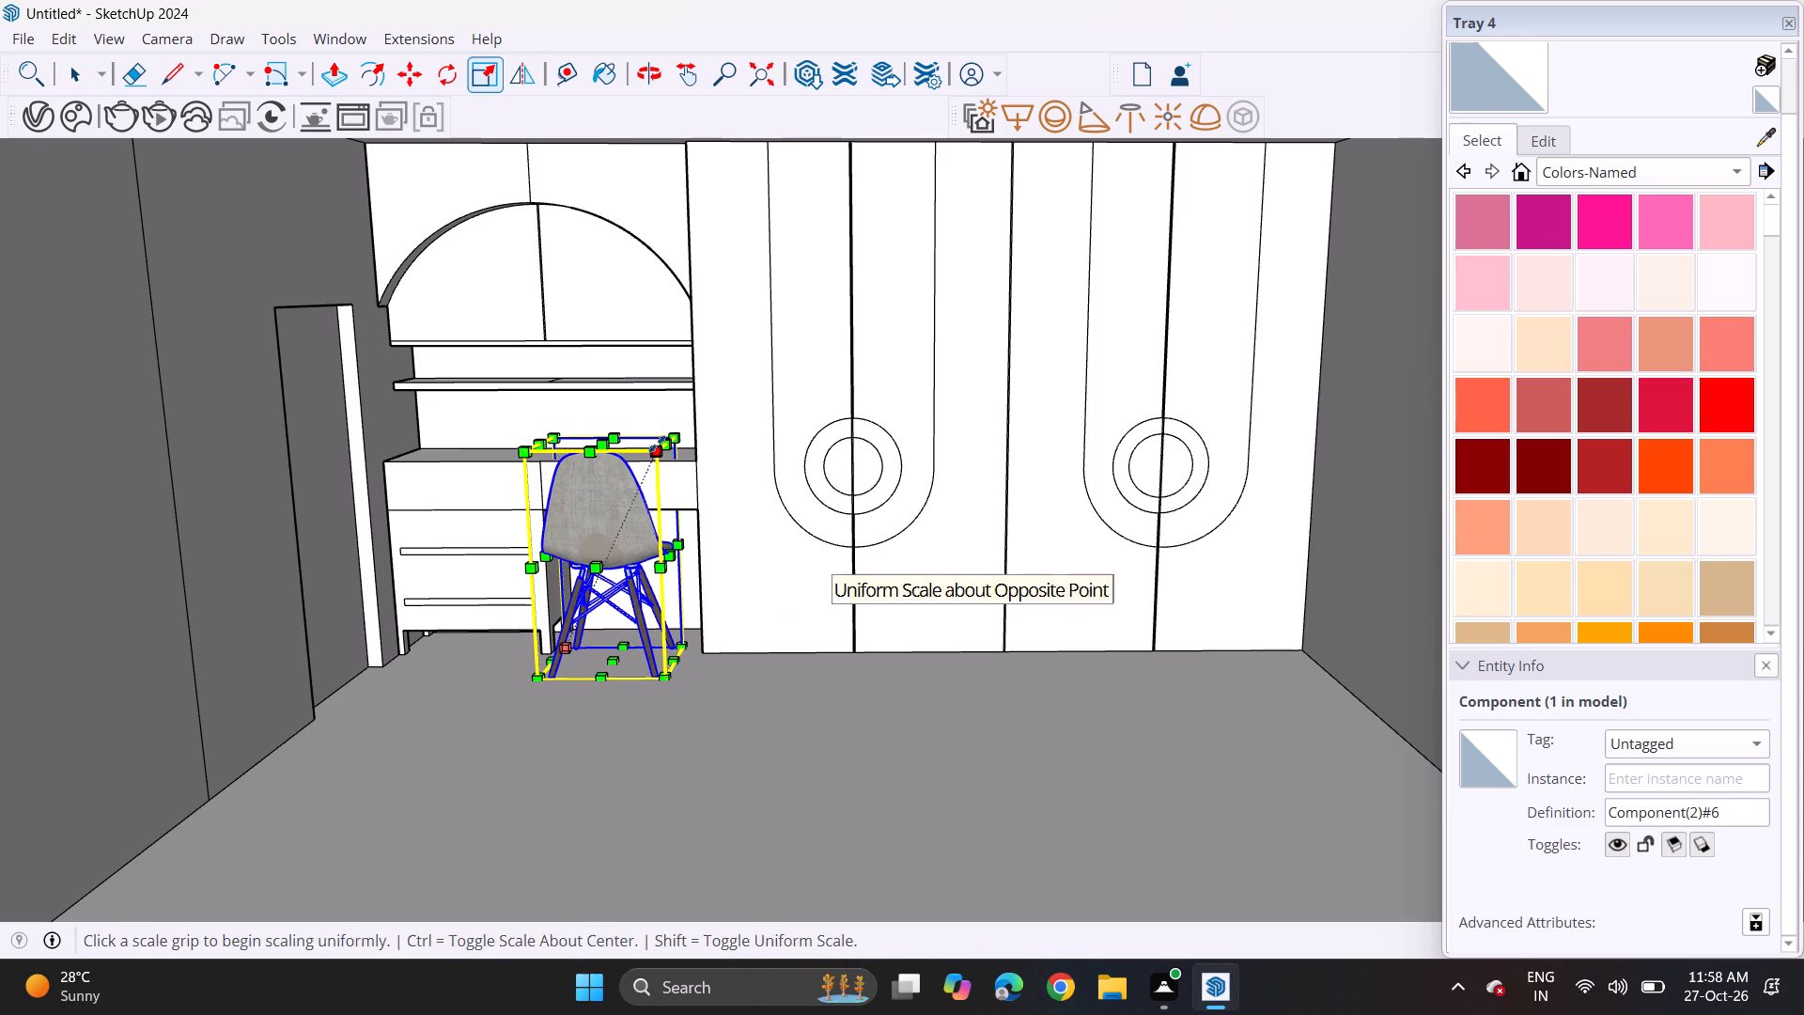
click(657, 444)
click(675, 442)
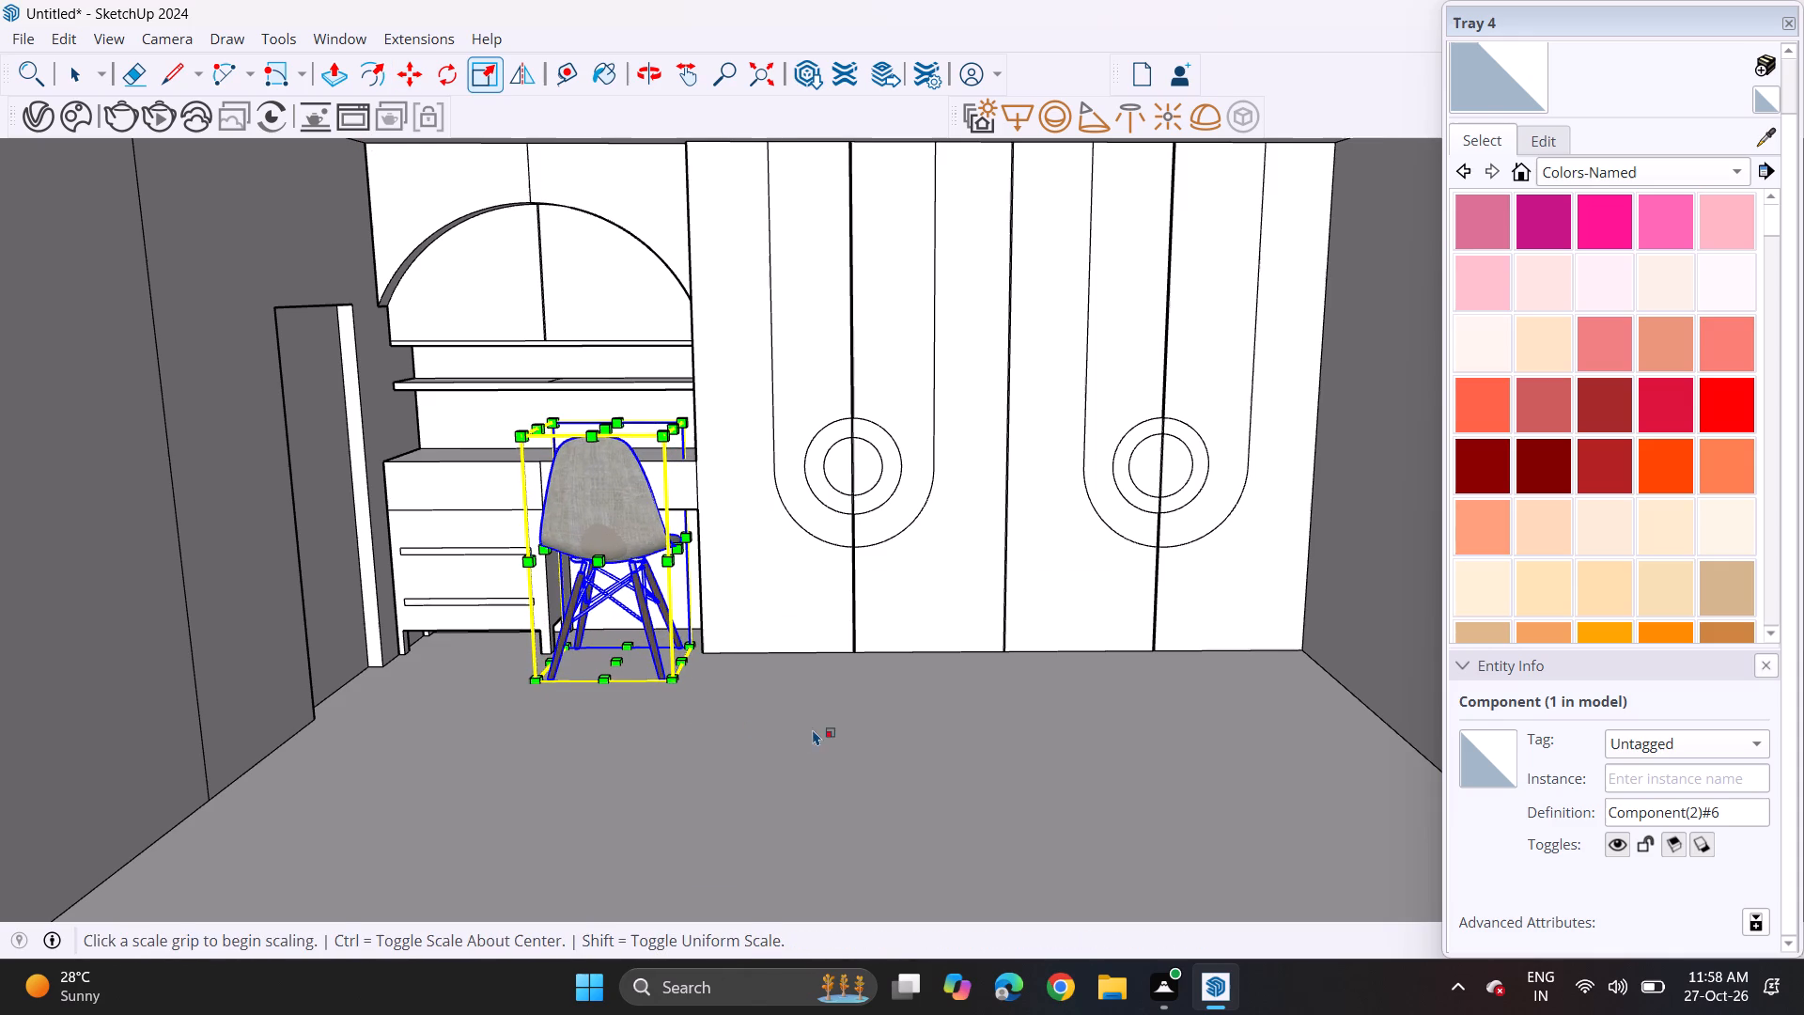
key(space)
click(801, 745)
Push the room's ceiling underside upward slightly with Push/Pull.
scroll(709, 750, up, 1)
middle_drag(704, 750, 709, 665)
scroll(691, 679, up, 1)
scroll(688, 682, down, 2)
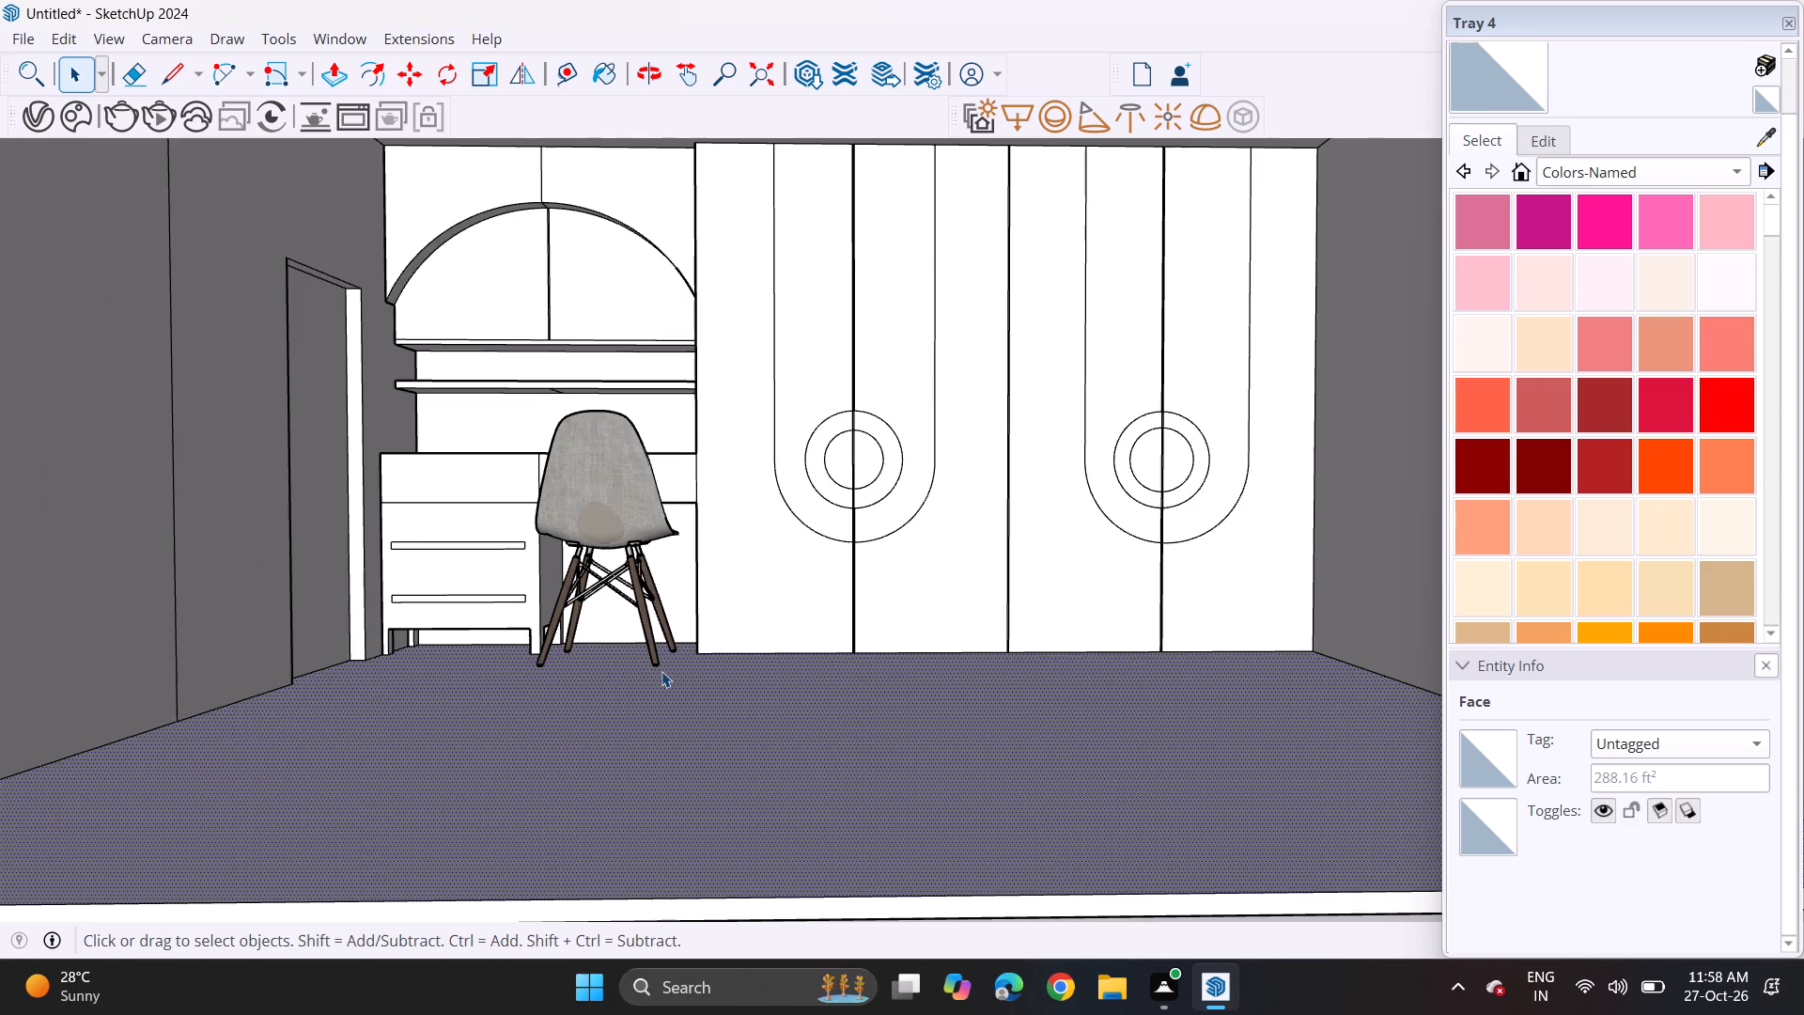
scroll(661, 671, down, 1)
scroll(661, 671, up, 1)
scroll(661, 671, down, 4)
middle_drag(717, 675, 654, 719)
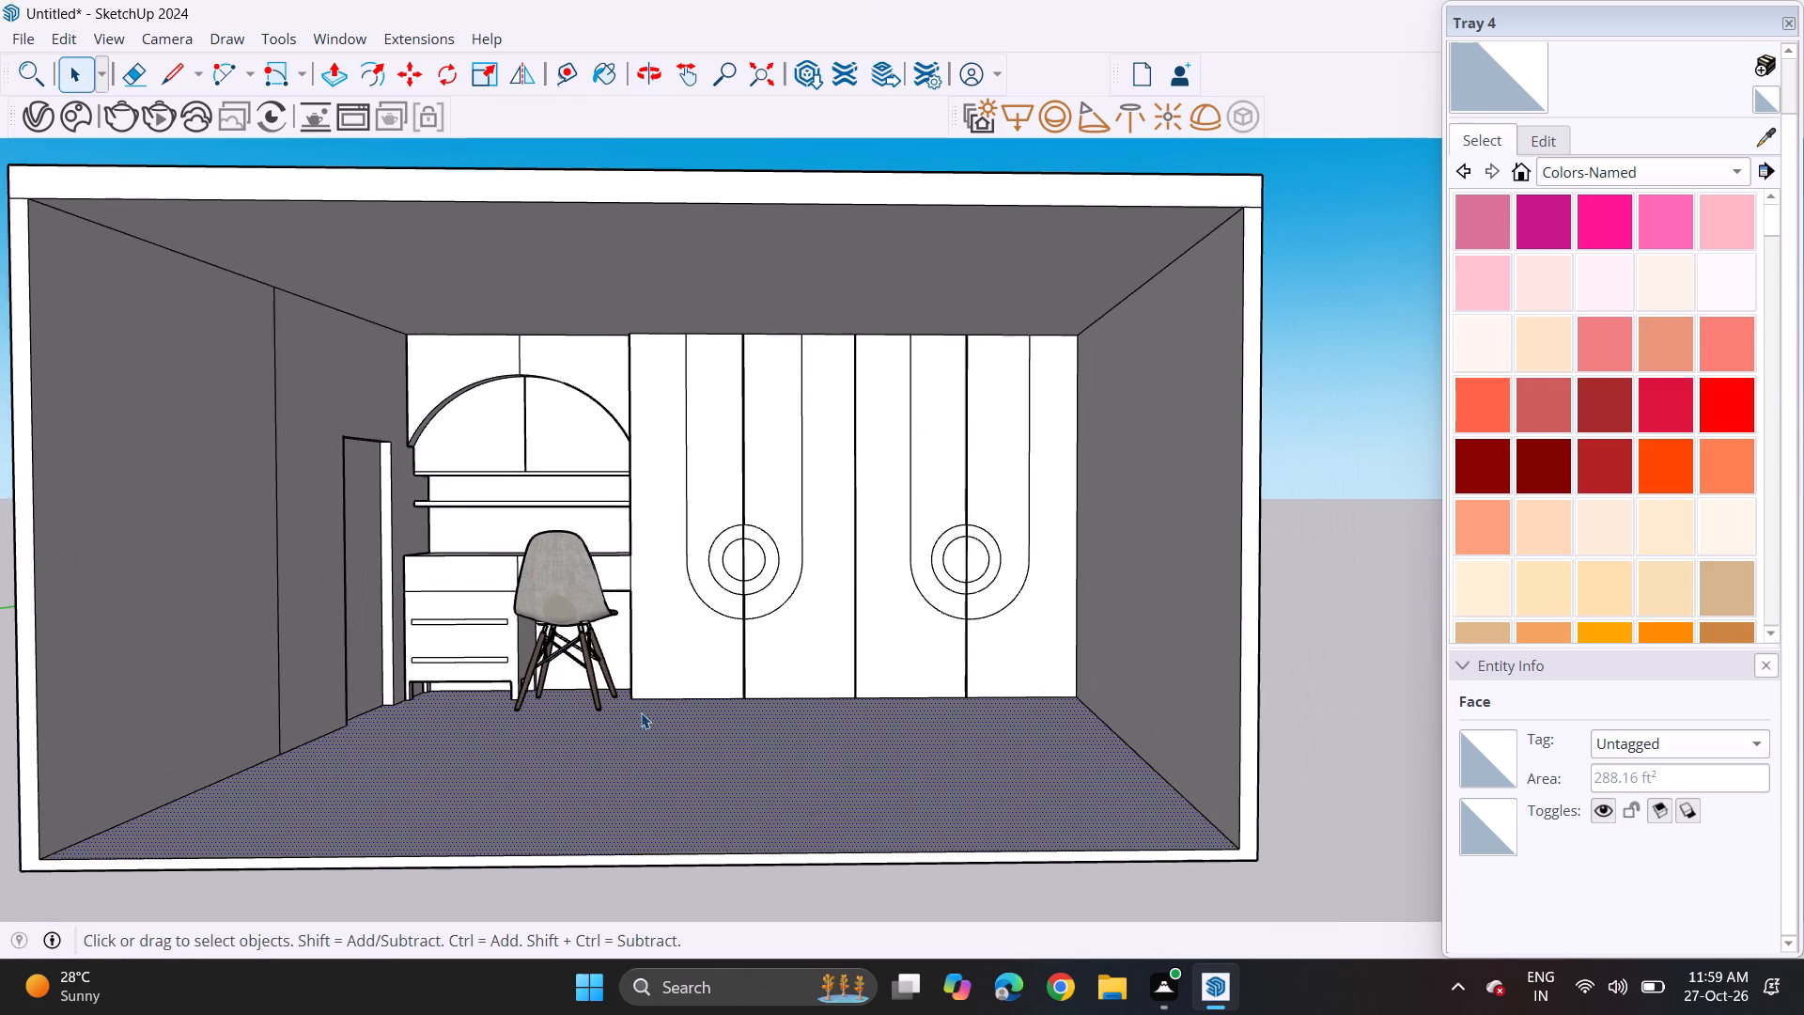
scroll(641, 710, down, 3)
middle_drag(644, 704, 655, 704)
middle_click(697, 479)
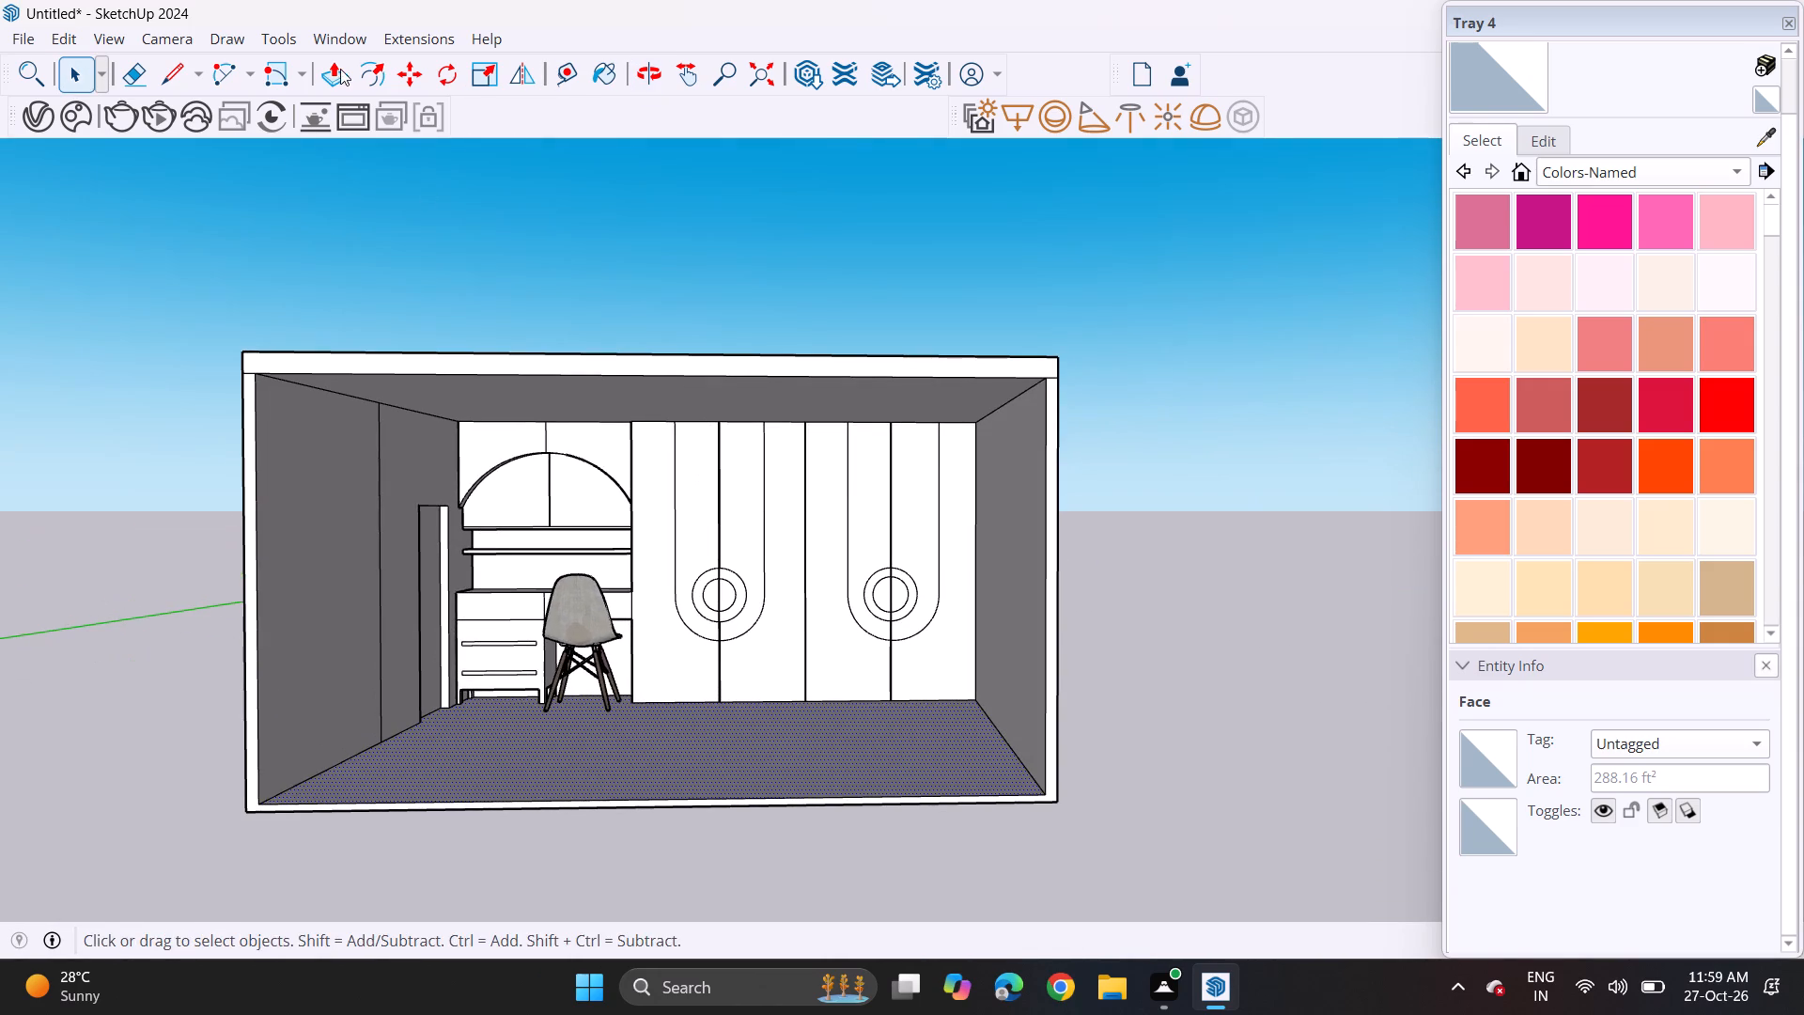
click(327, 86)
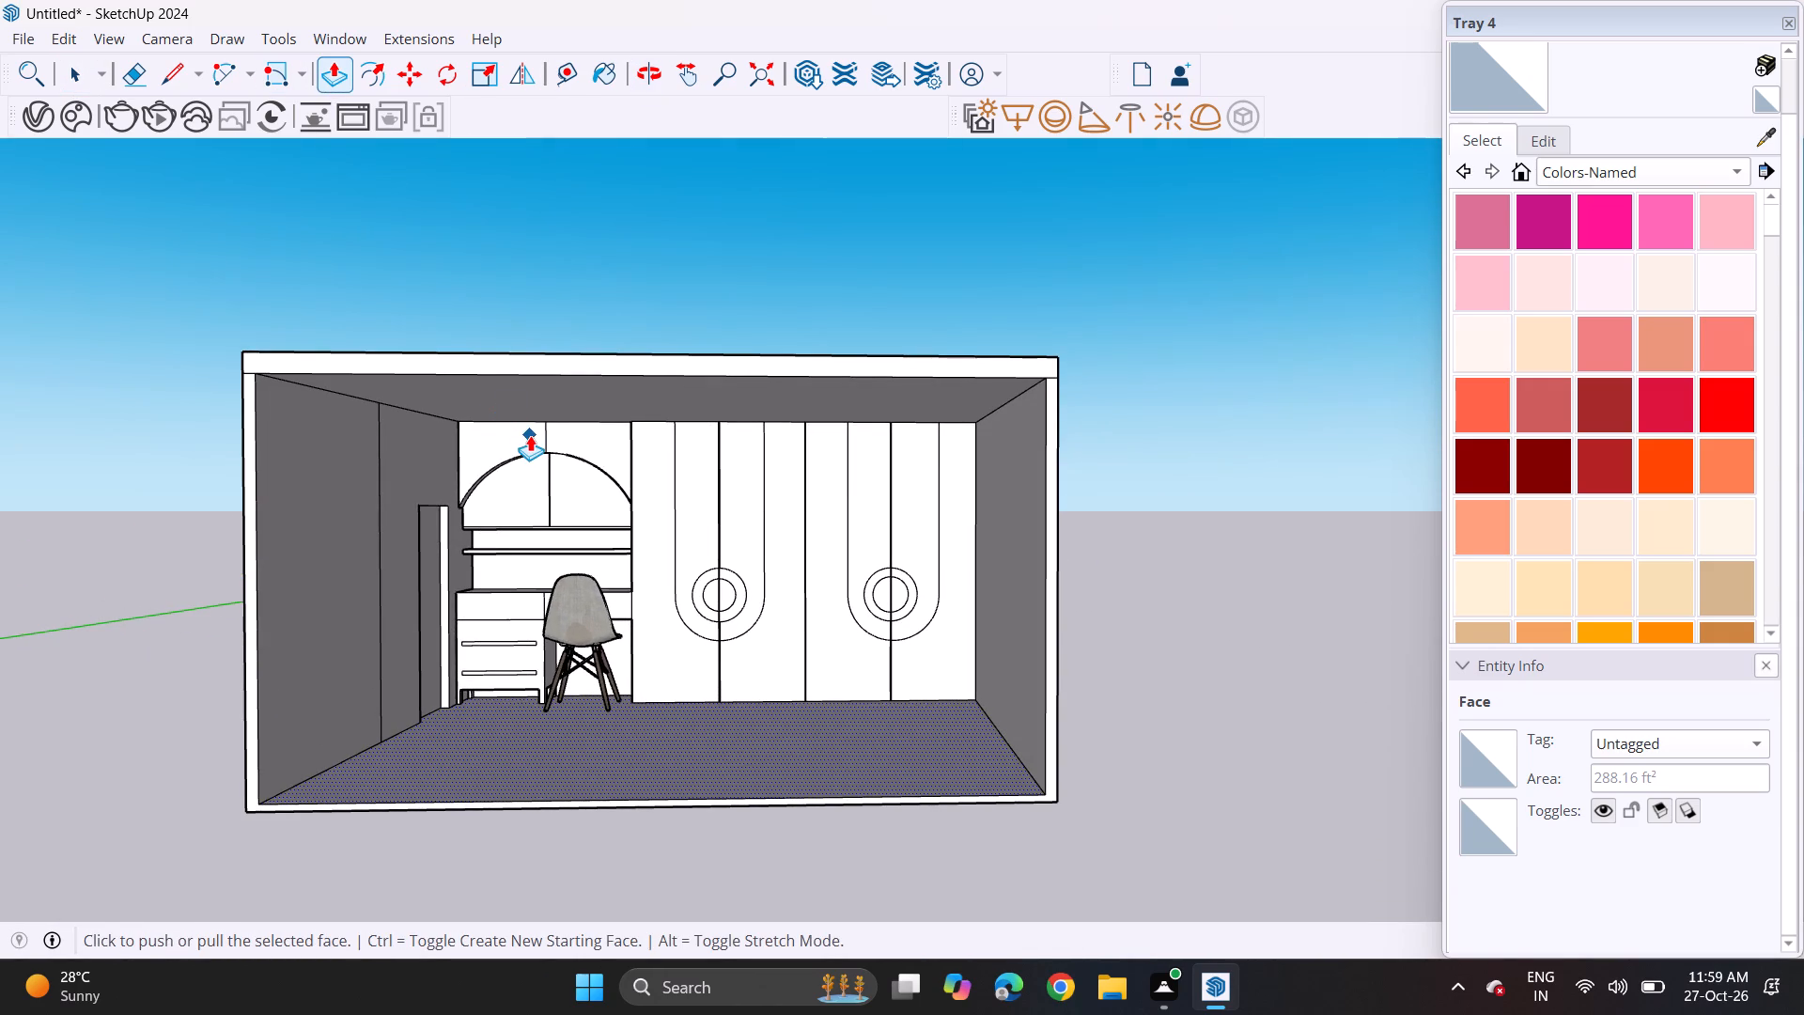
key(Escape)
middle_drag(572, 376, 562, 323)
click(568, 372)
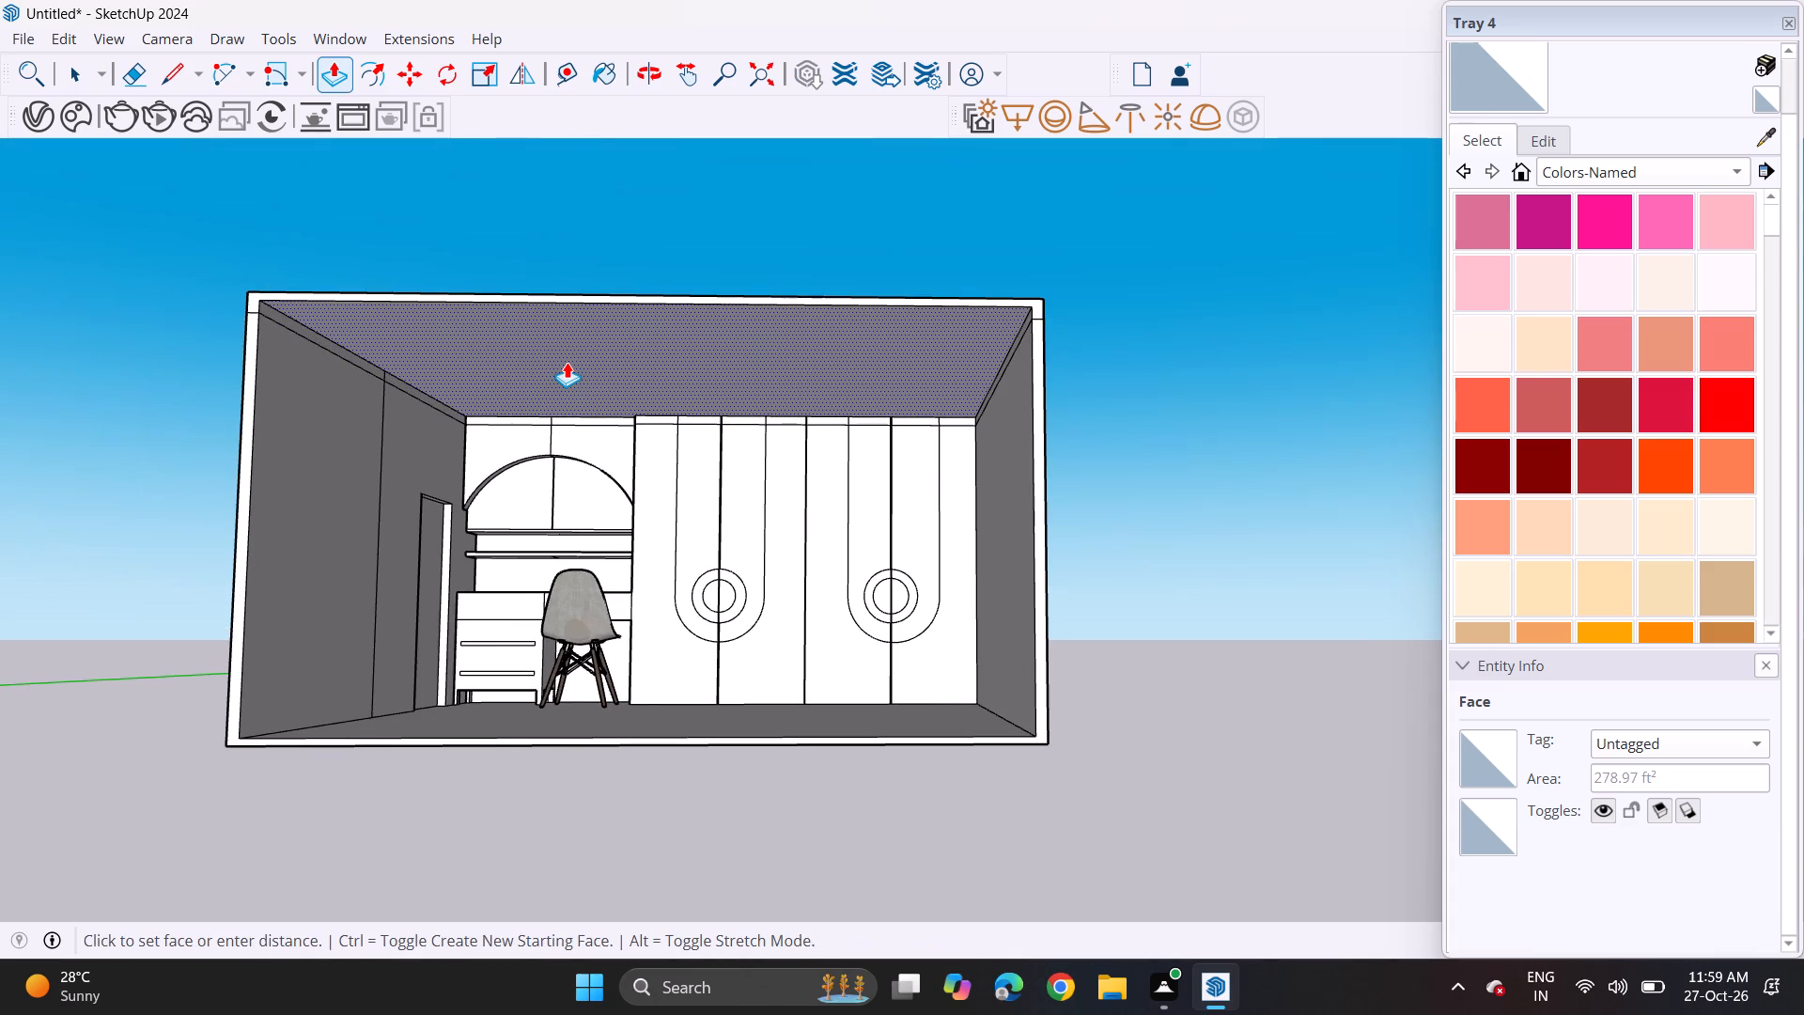
click(567, 362)
Pull the top face of the room's roof upward to thicken the slab.
middle_drag(588, 226, 593, 424)
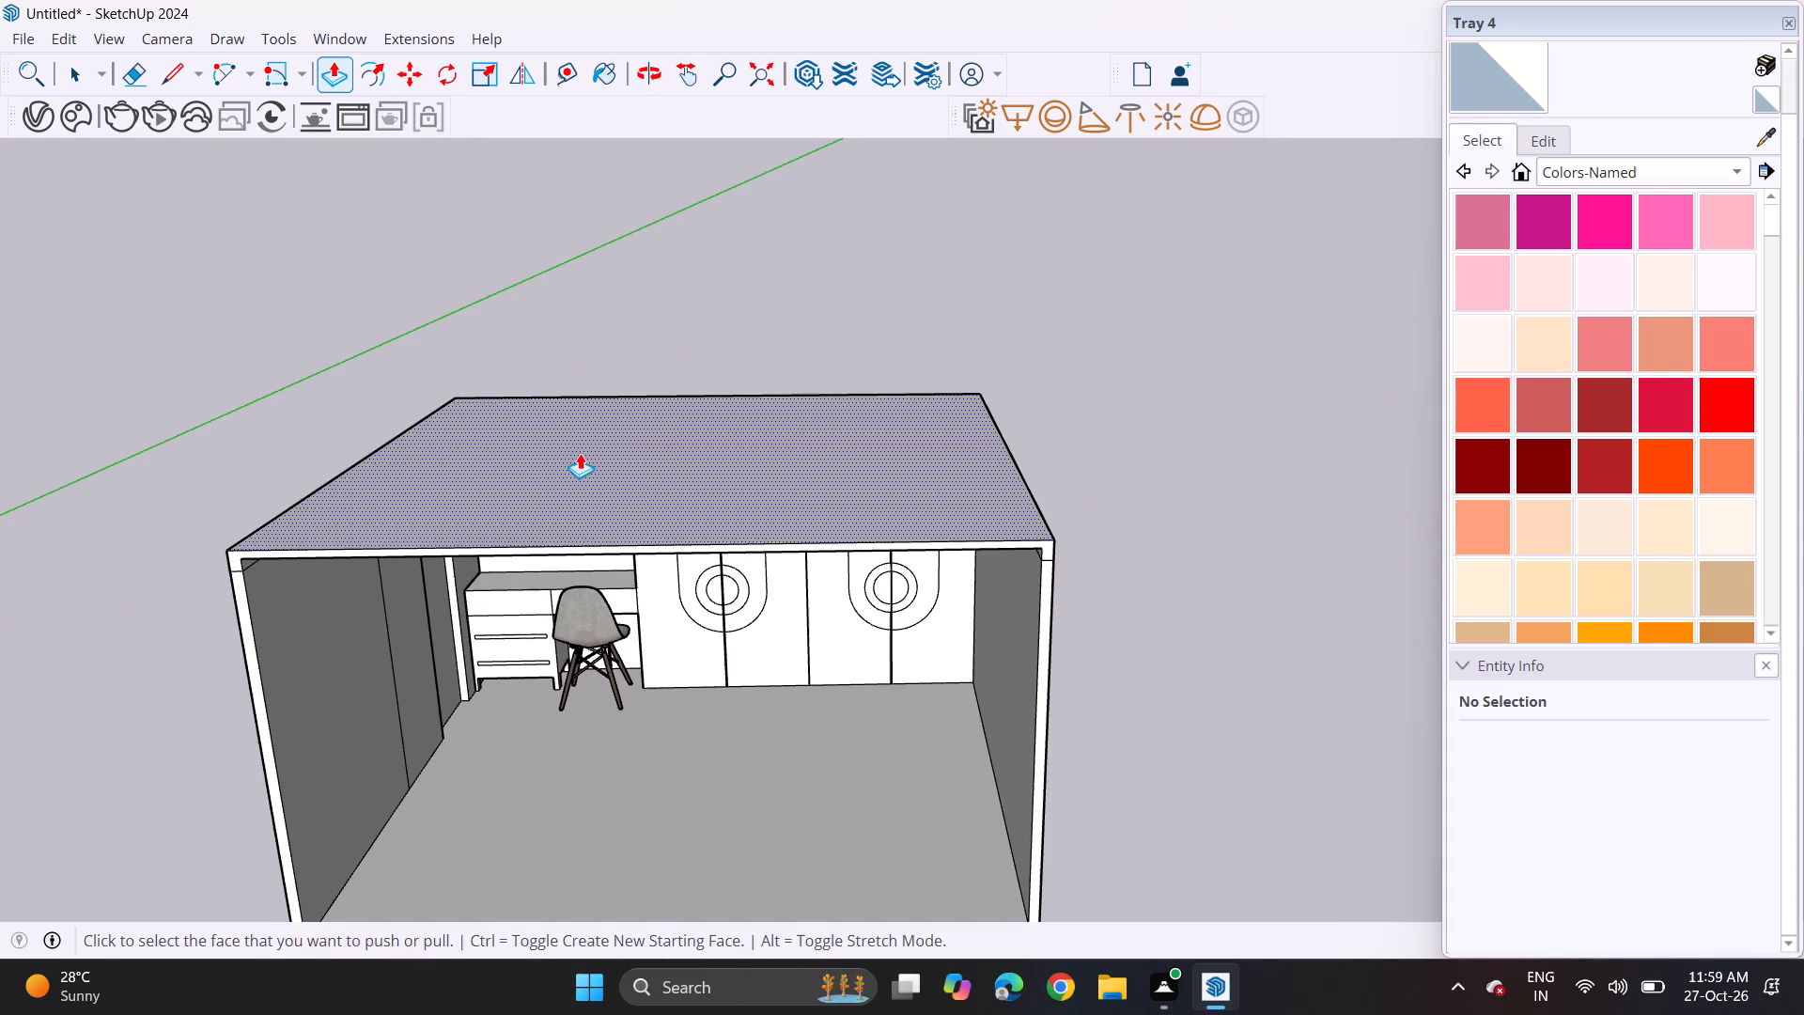
click(580, 453)
click(572, 431)
Push the ceiling underside up a little further into the thickened roof slab.
middle_drag(611, 500, 605, 288)
scroll(605, 288, up, 1)
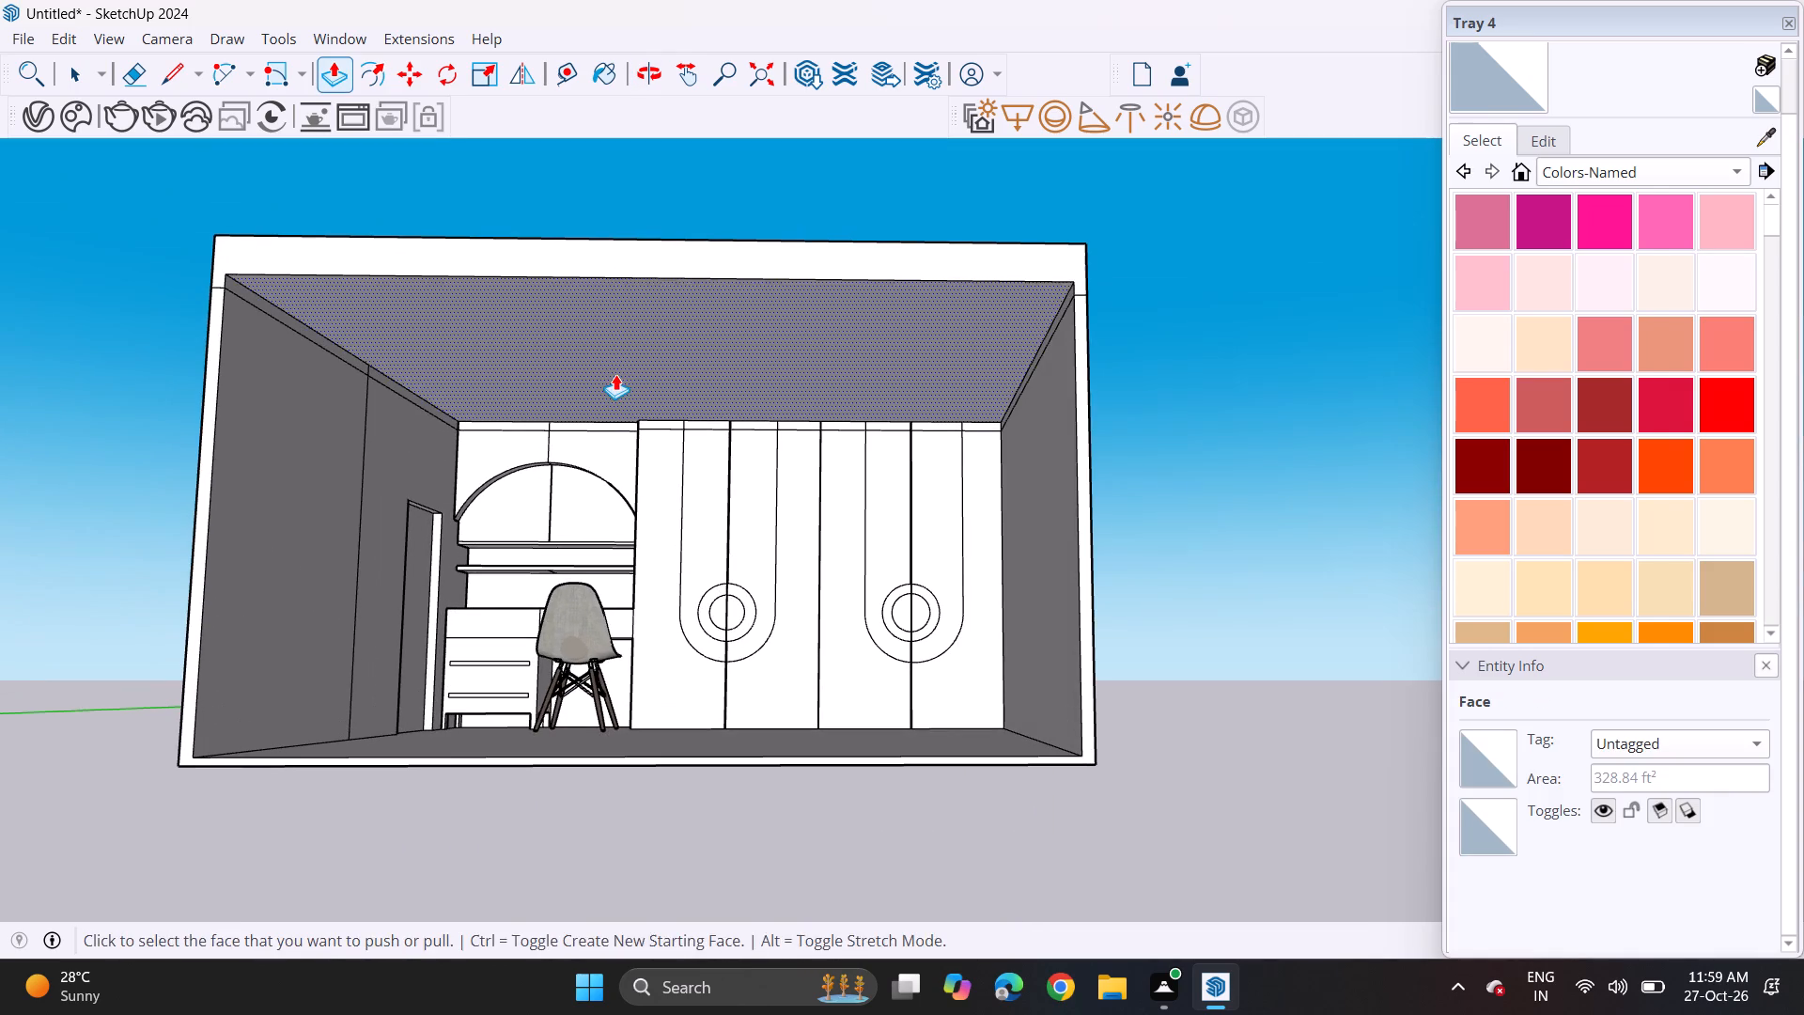
click(615, 374)
click(615, 368)
Copy the ceiling face with its bounding edges out of the room, placing the copy beside it along the red axis.
key(space)
double_click(577, 356)
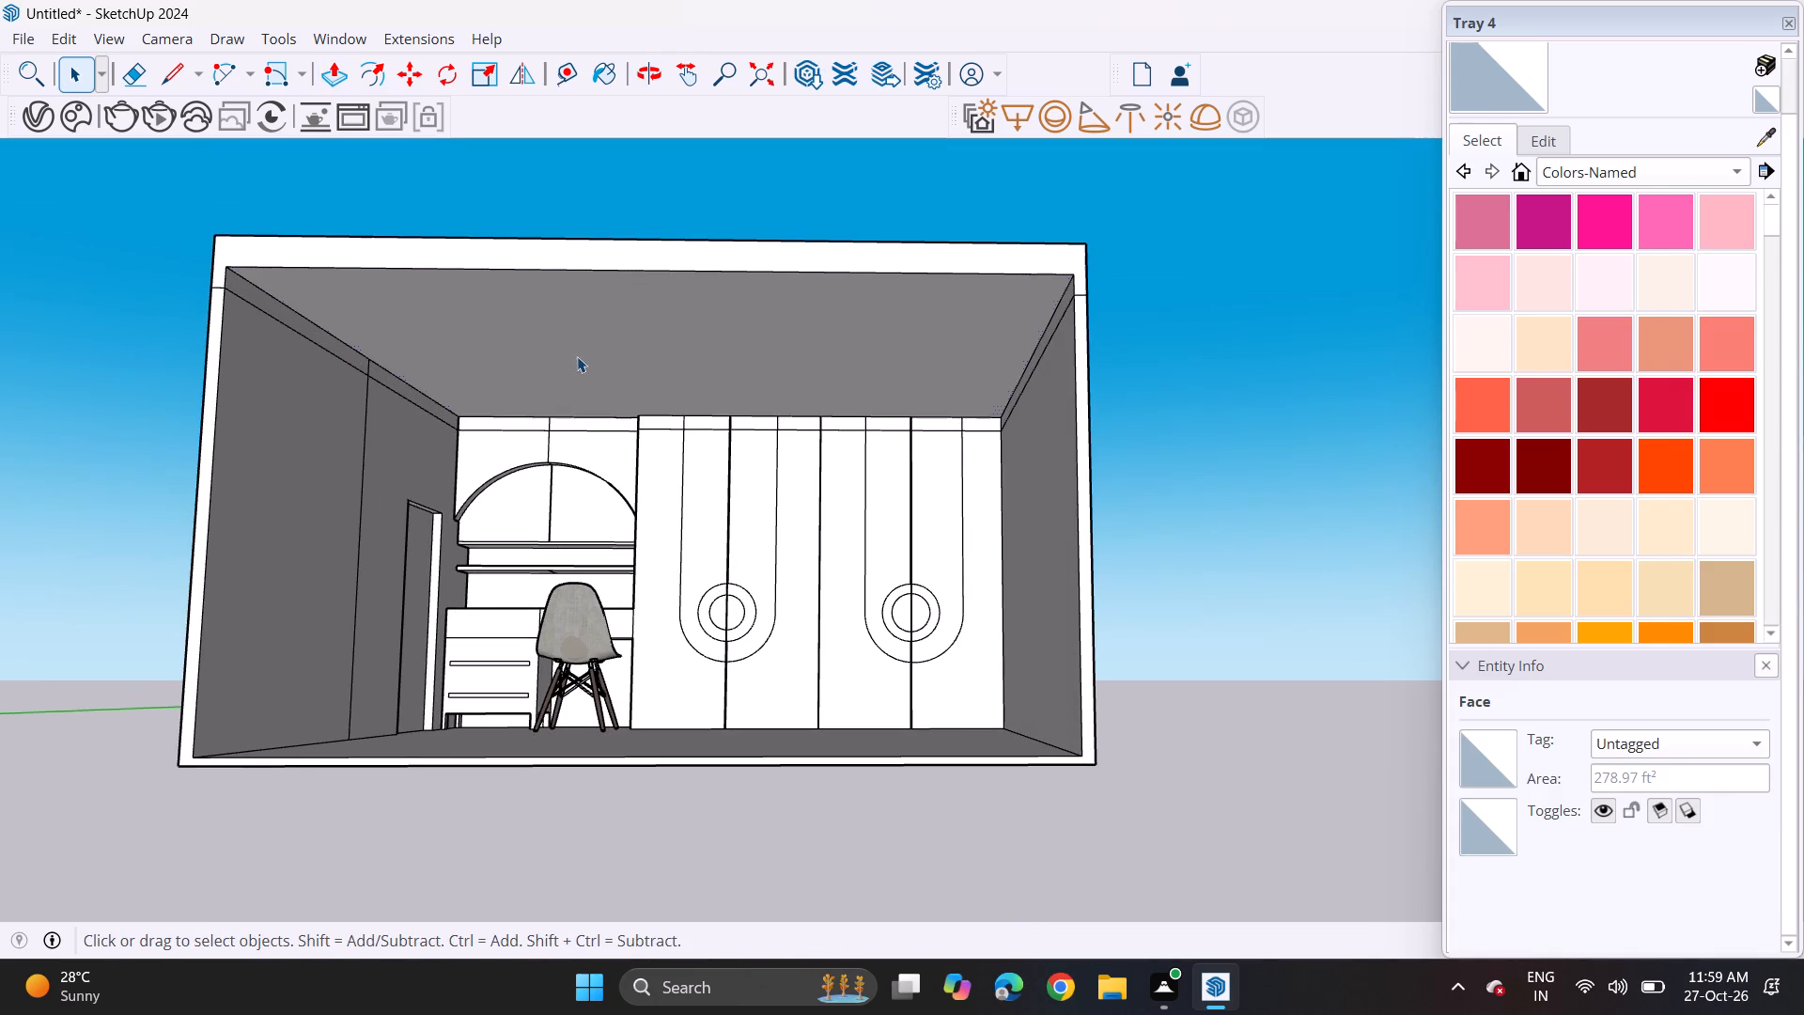
key(m)
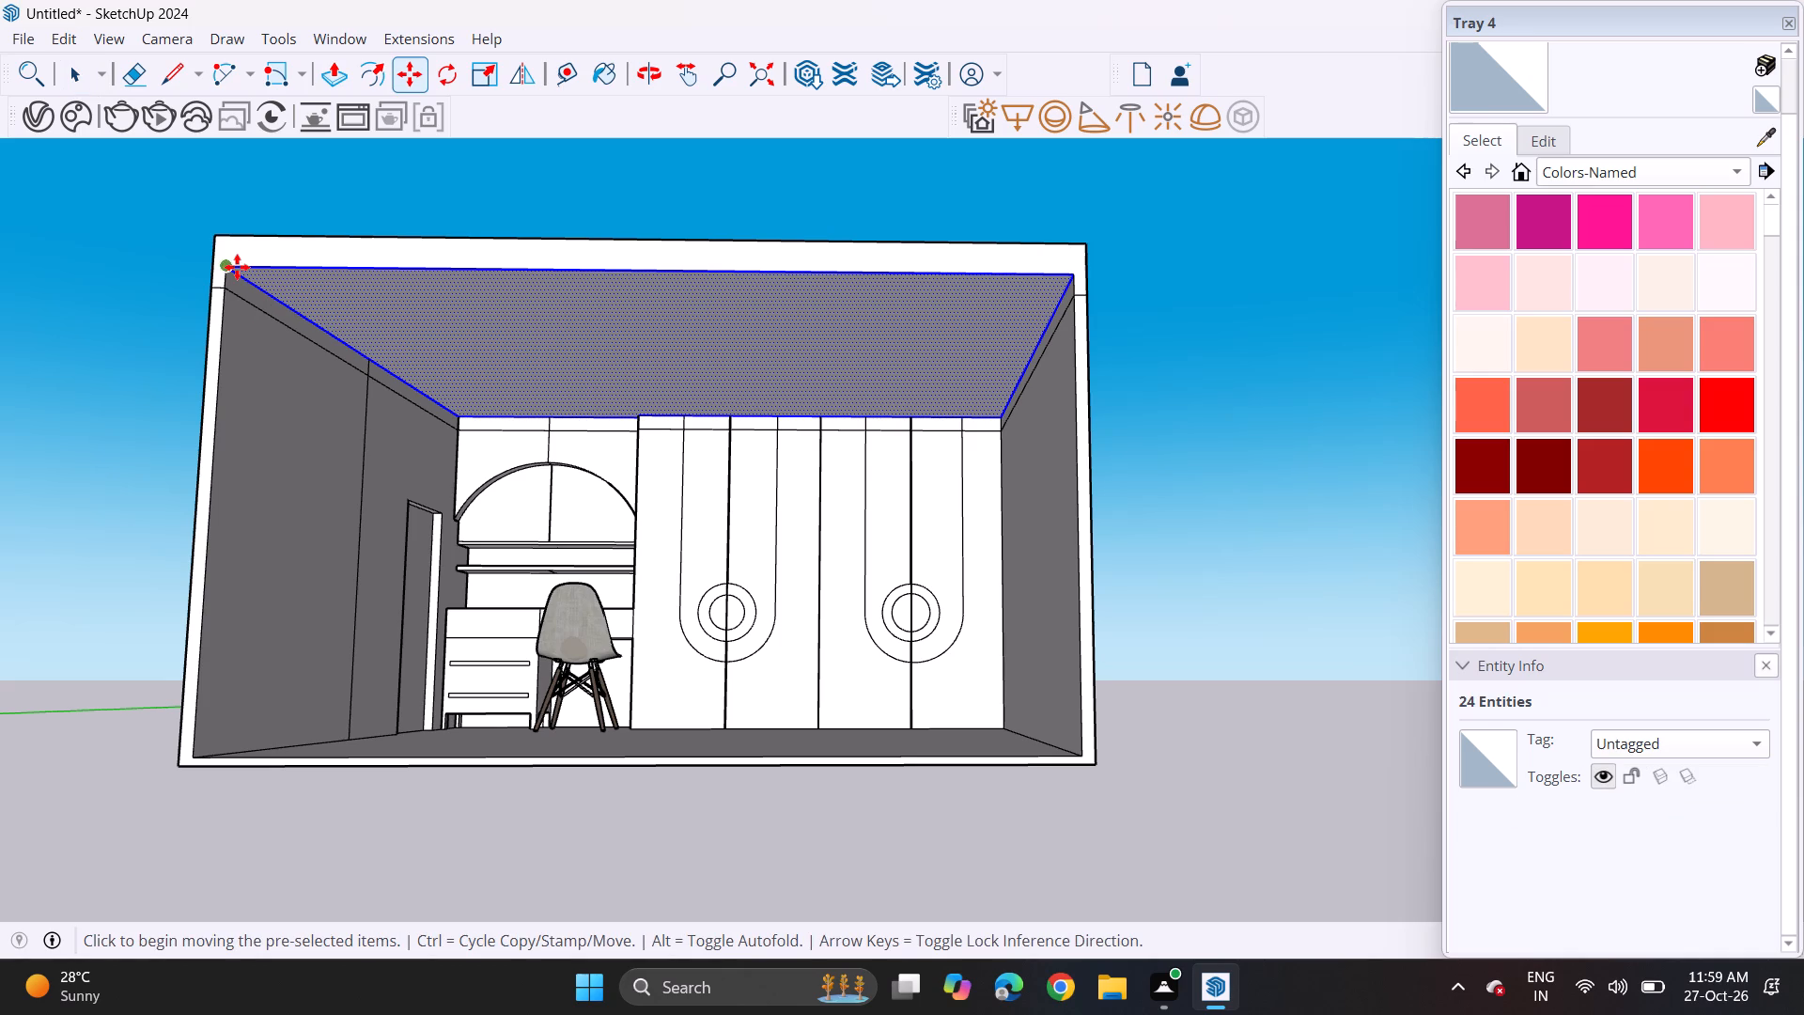
click(237, 267)
scroll(643, 276, down, 2)
scroll(643, 276, up, 1)
scroll(643, 276, down, 1)
scroll(643, 276, up, 1)
scroll(723, 273, down, 1)
shift+middle_drag(723, 273, 289, 281)
click(877, 293)
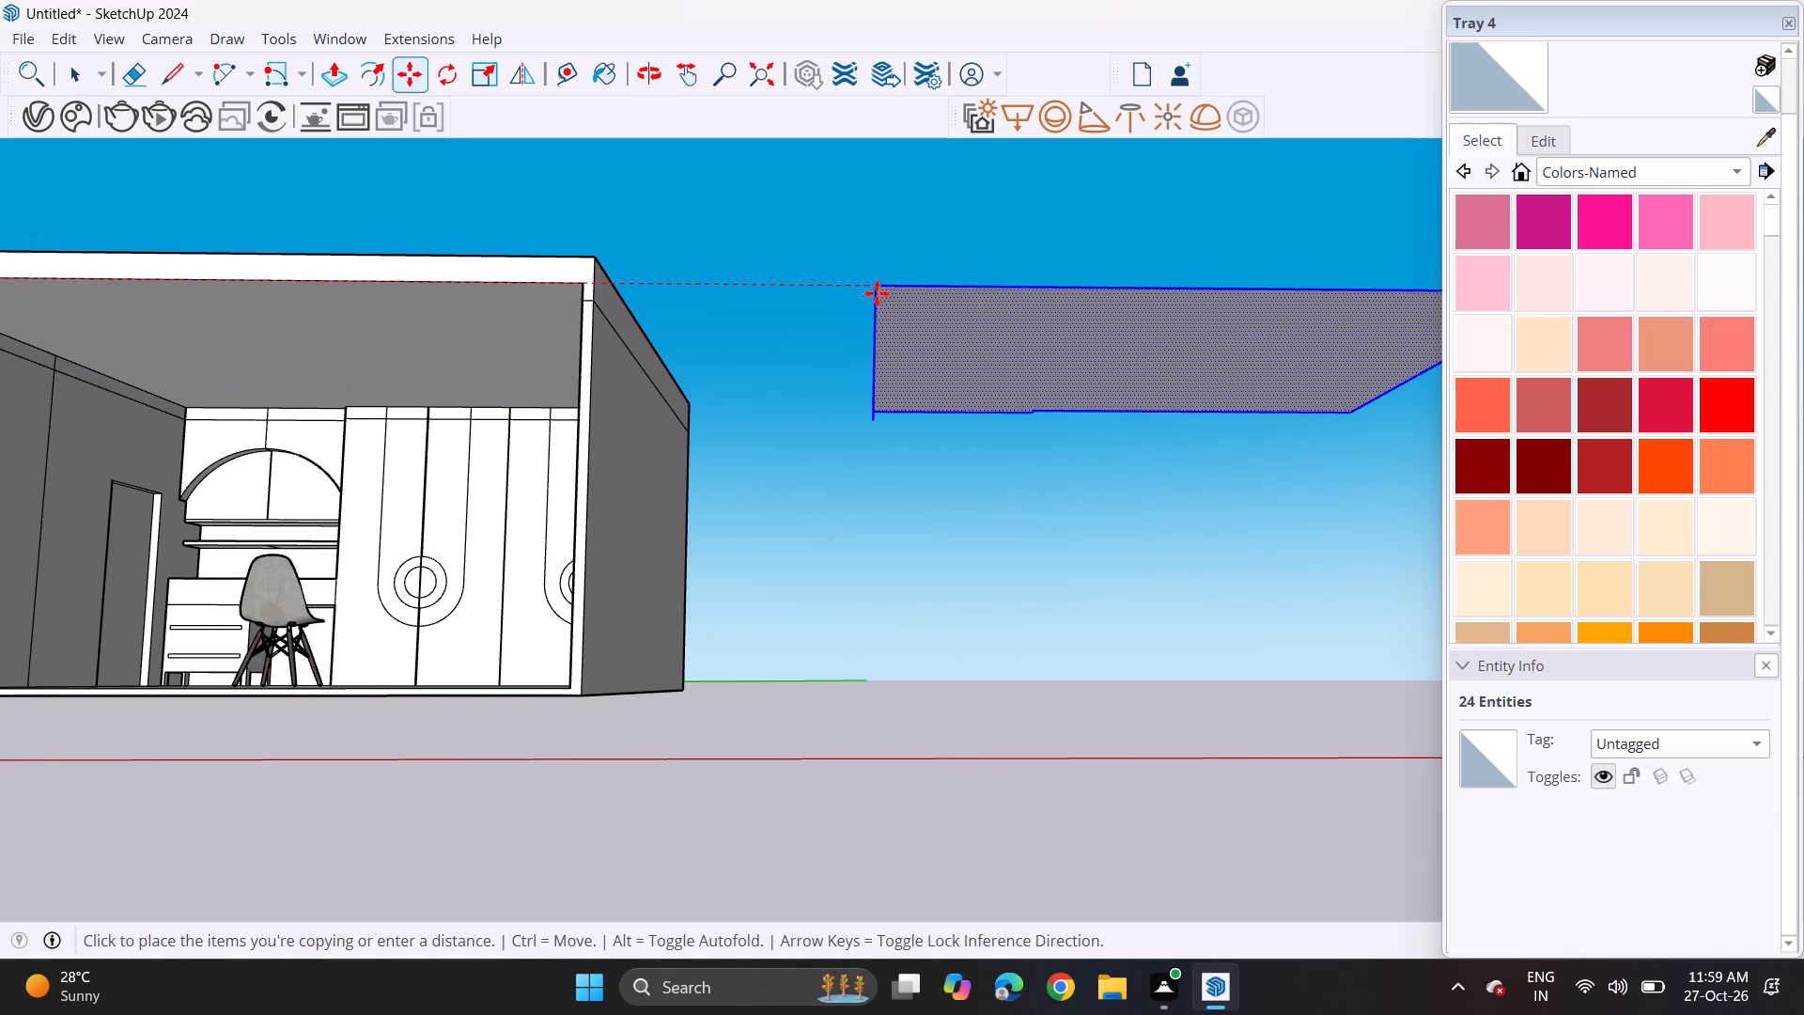
middle_drag(1025, 335, 766, 335)
key(space)
click(835, 489)
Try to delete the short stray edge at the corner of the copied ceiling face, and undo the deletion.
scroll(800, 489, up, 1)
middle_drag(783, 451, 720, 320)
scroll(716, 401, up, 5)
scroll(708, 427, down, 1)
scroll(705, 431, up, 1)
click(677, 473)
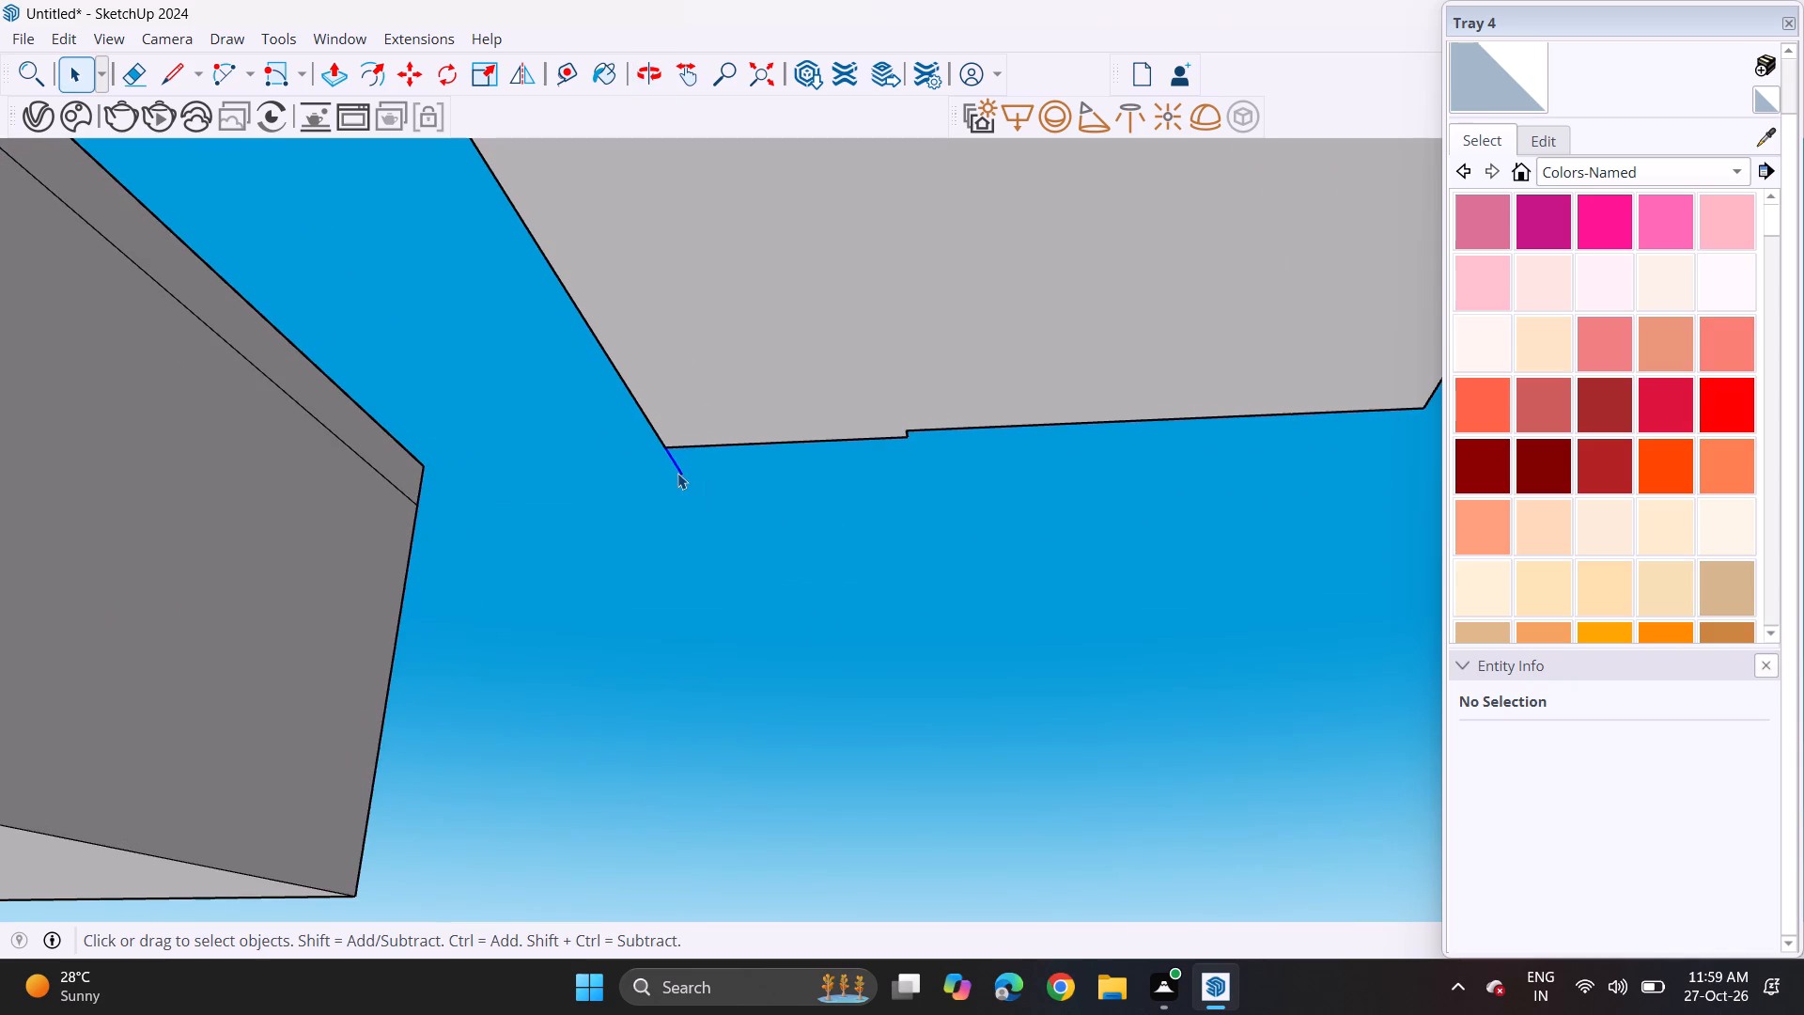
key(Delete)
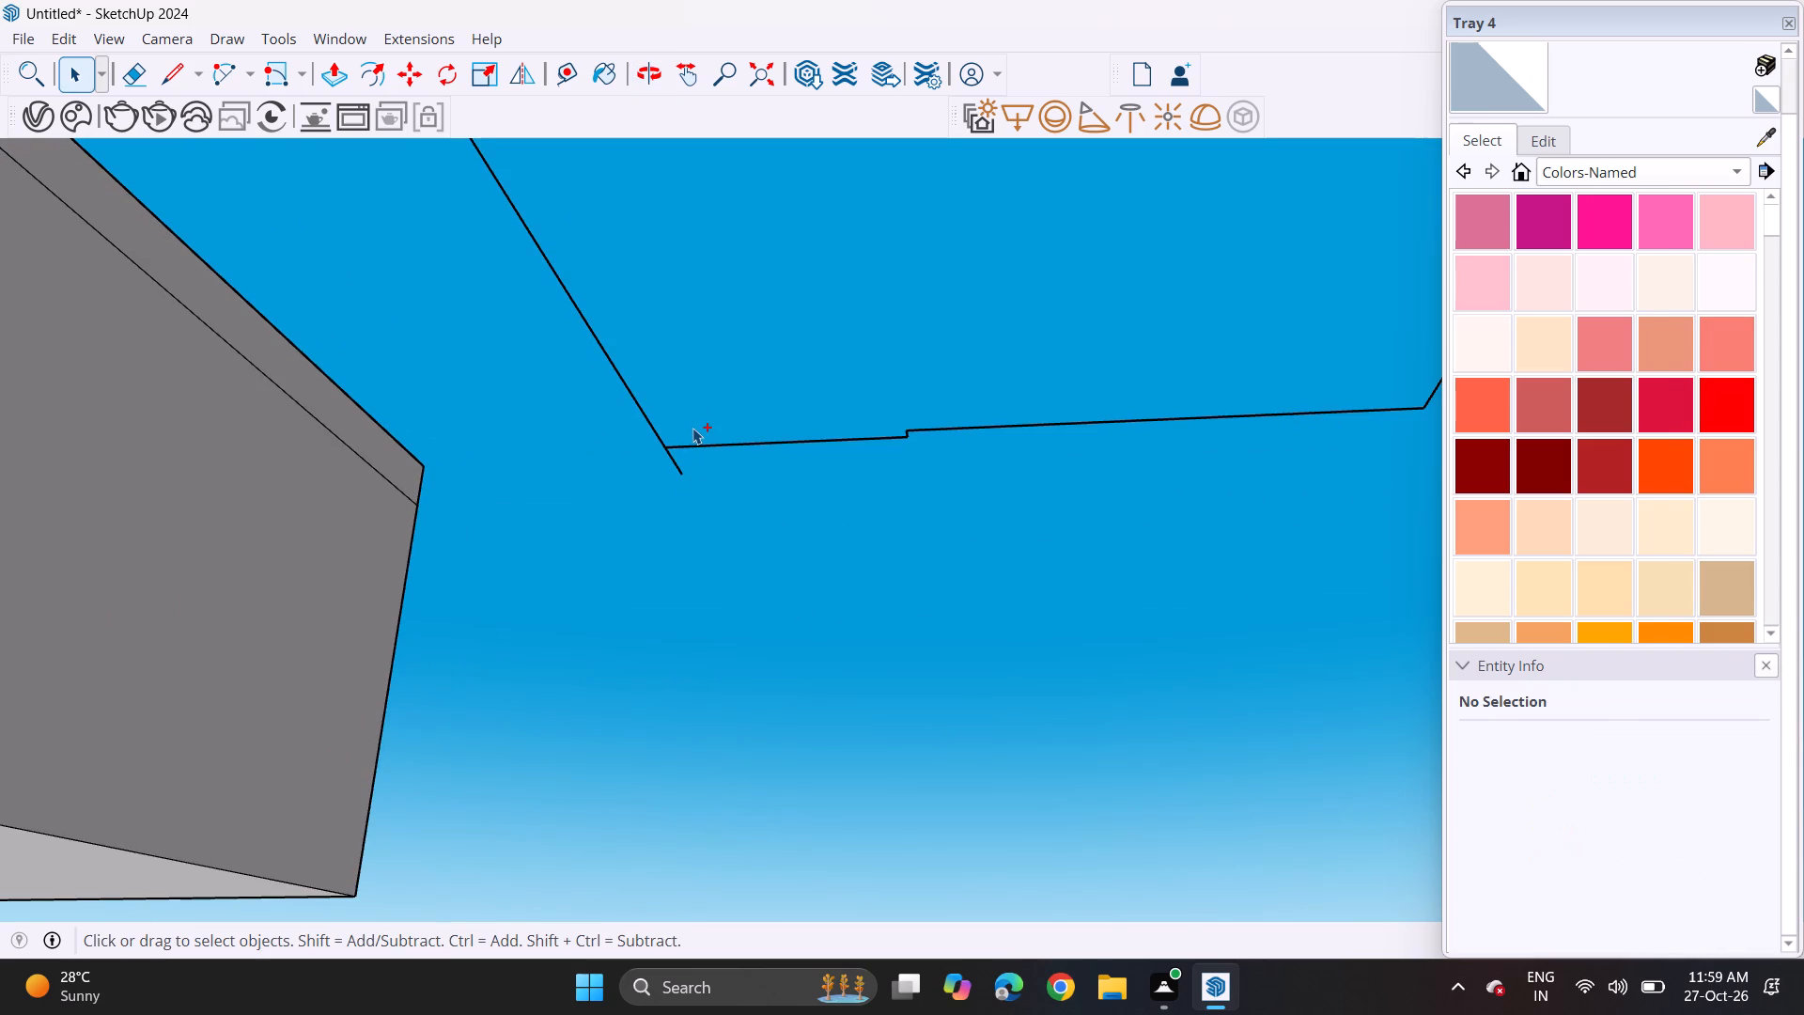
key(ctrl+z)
Draw a circle of about 6' 9" radius on the copied ceiling face, overlapping its notched long edge.
scroll(688, 439, up, 3)
scroll(681, 445, down, 12)
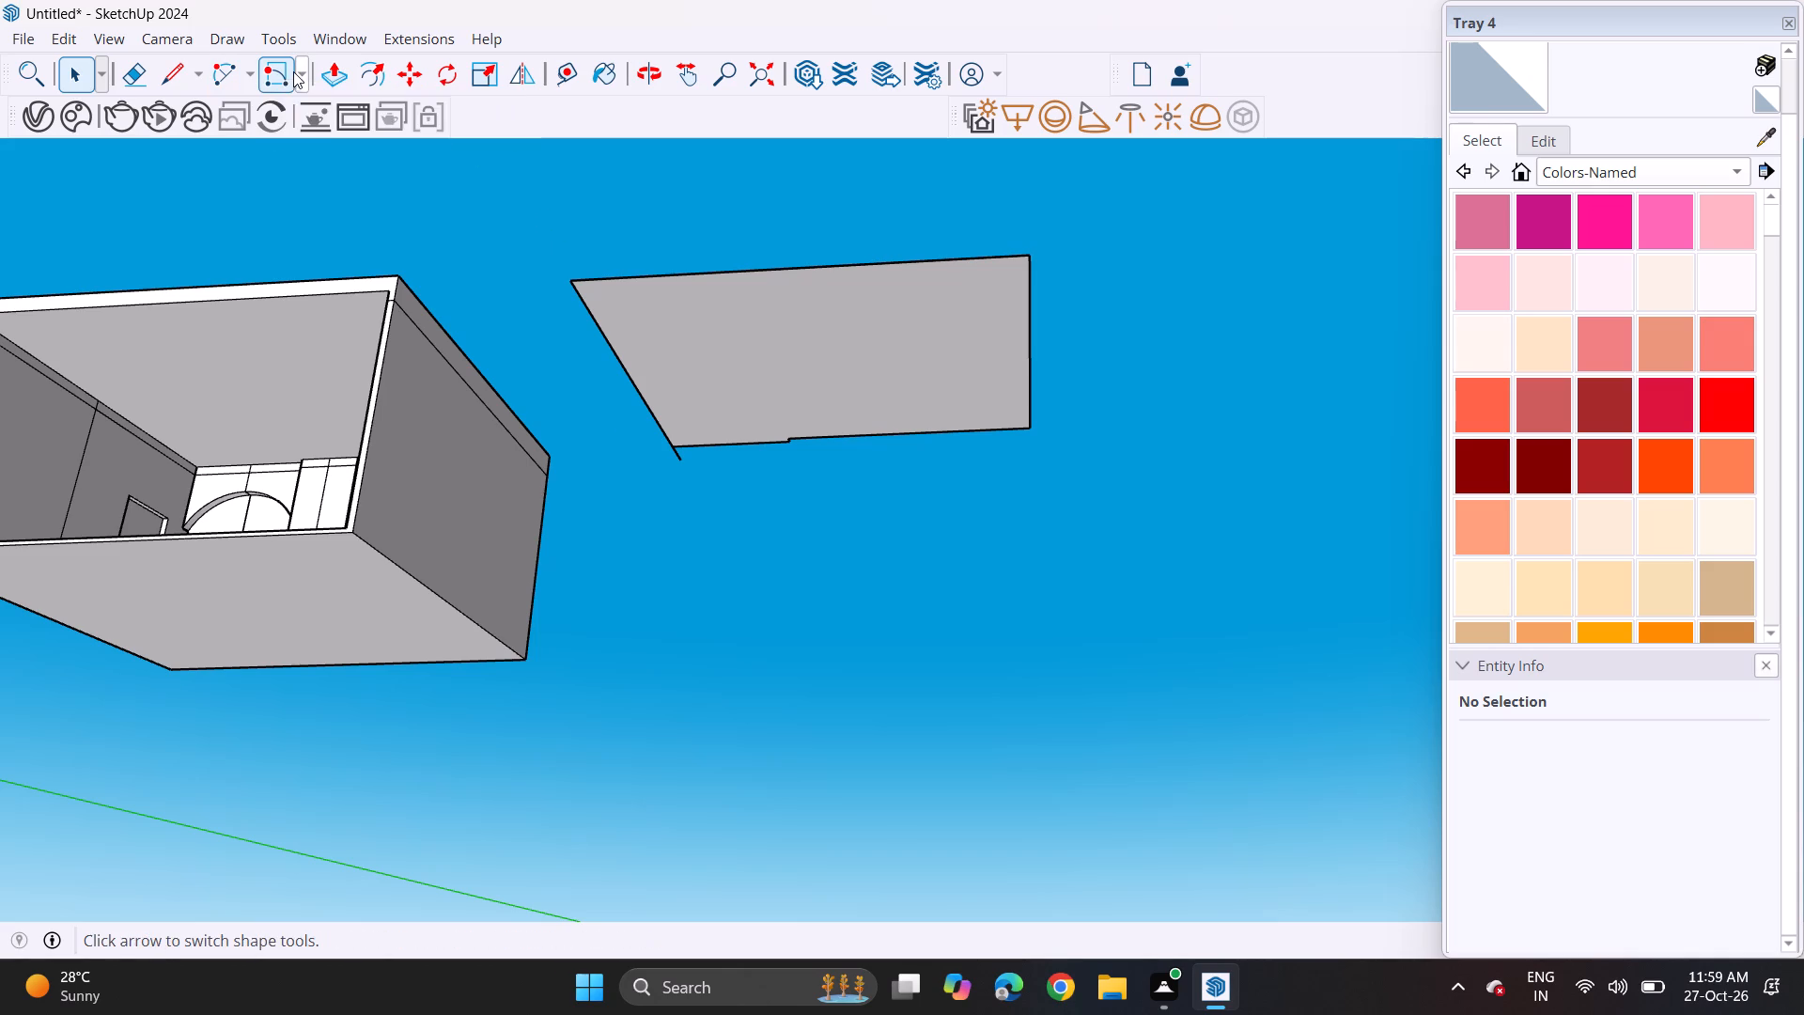
click(293, 71)
click(307, 81)
click(301, 159)
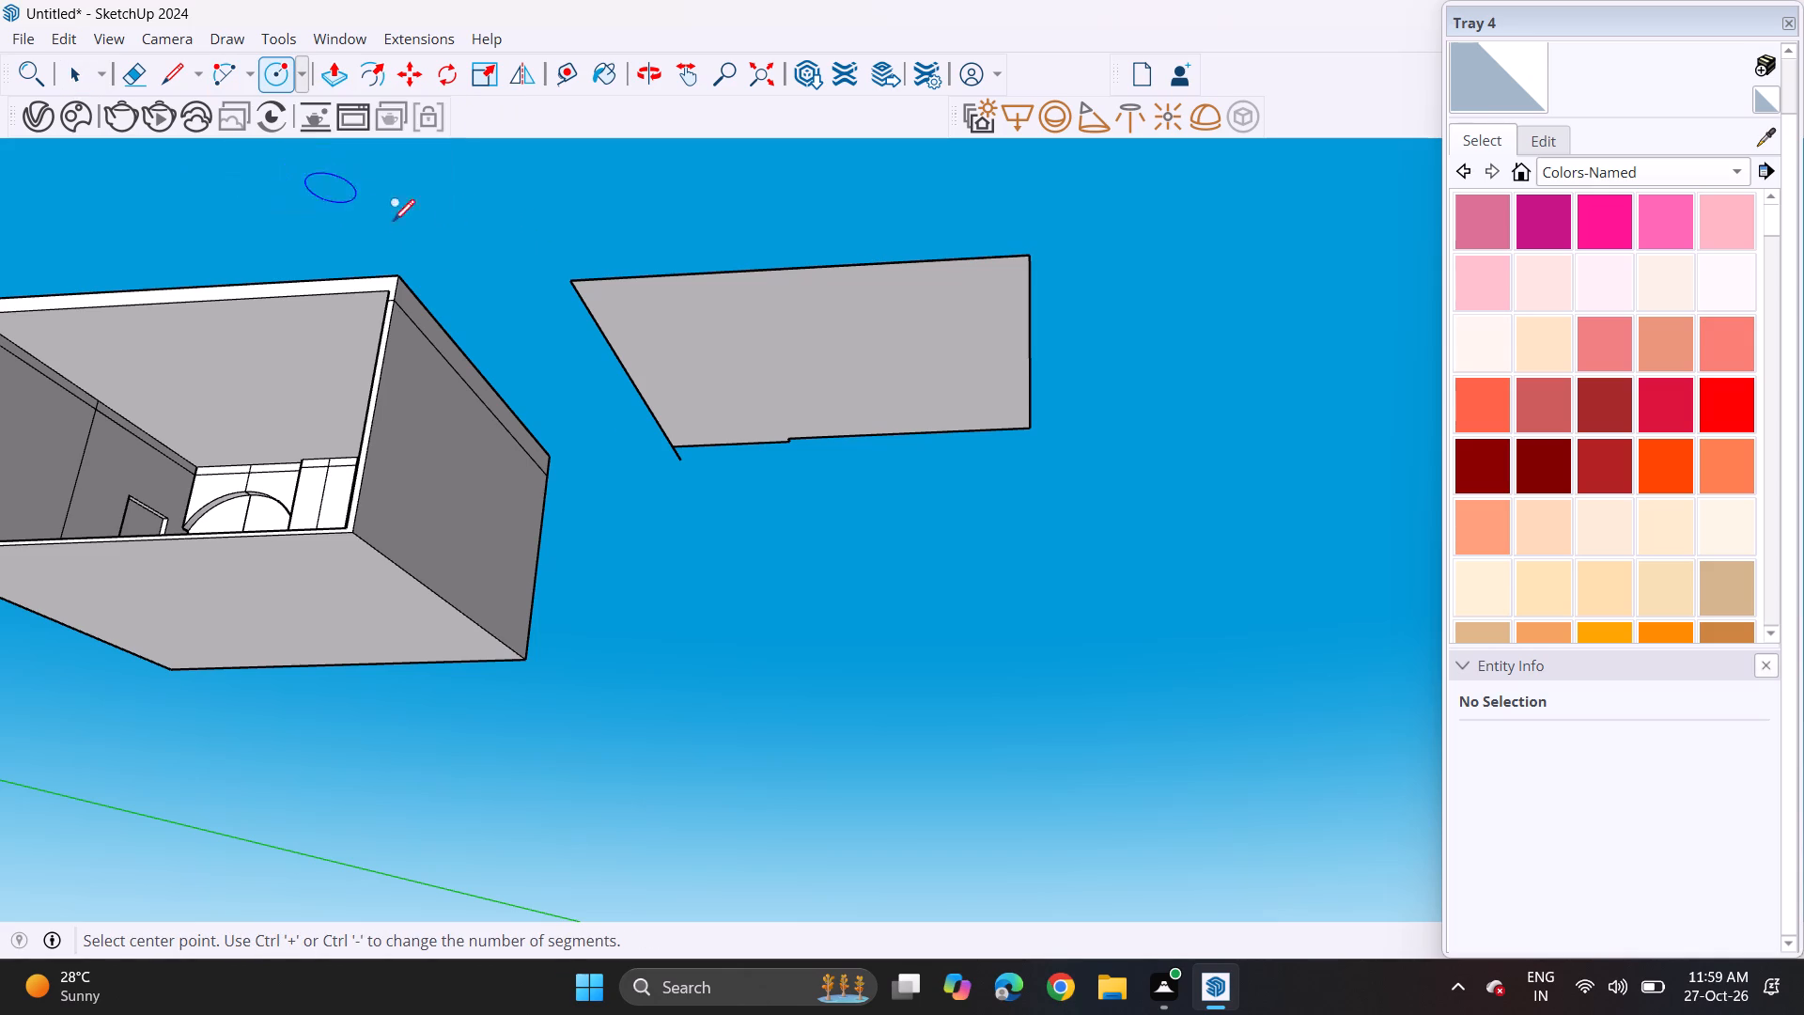
click(835, 438)
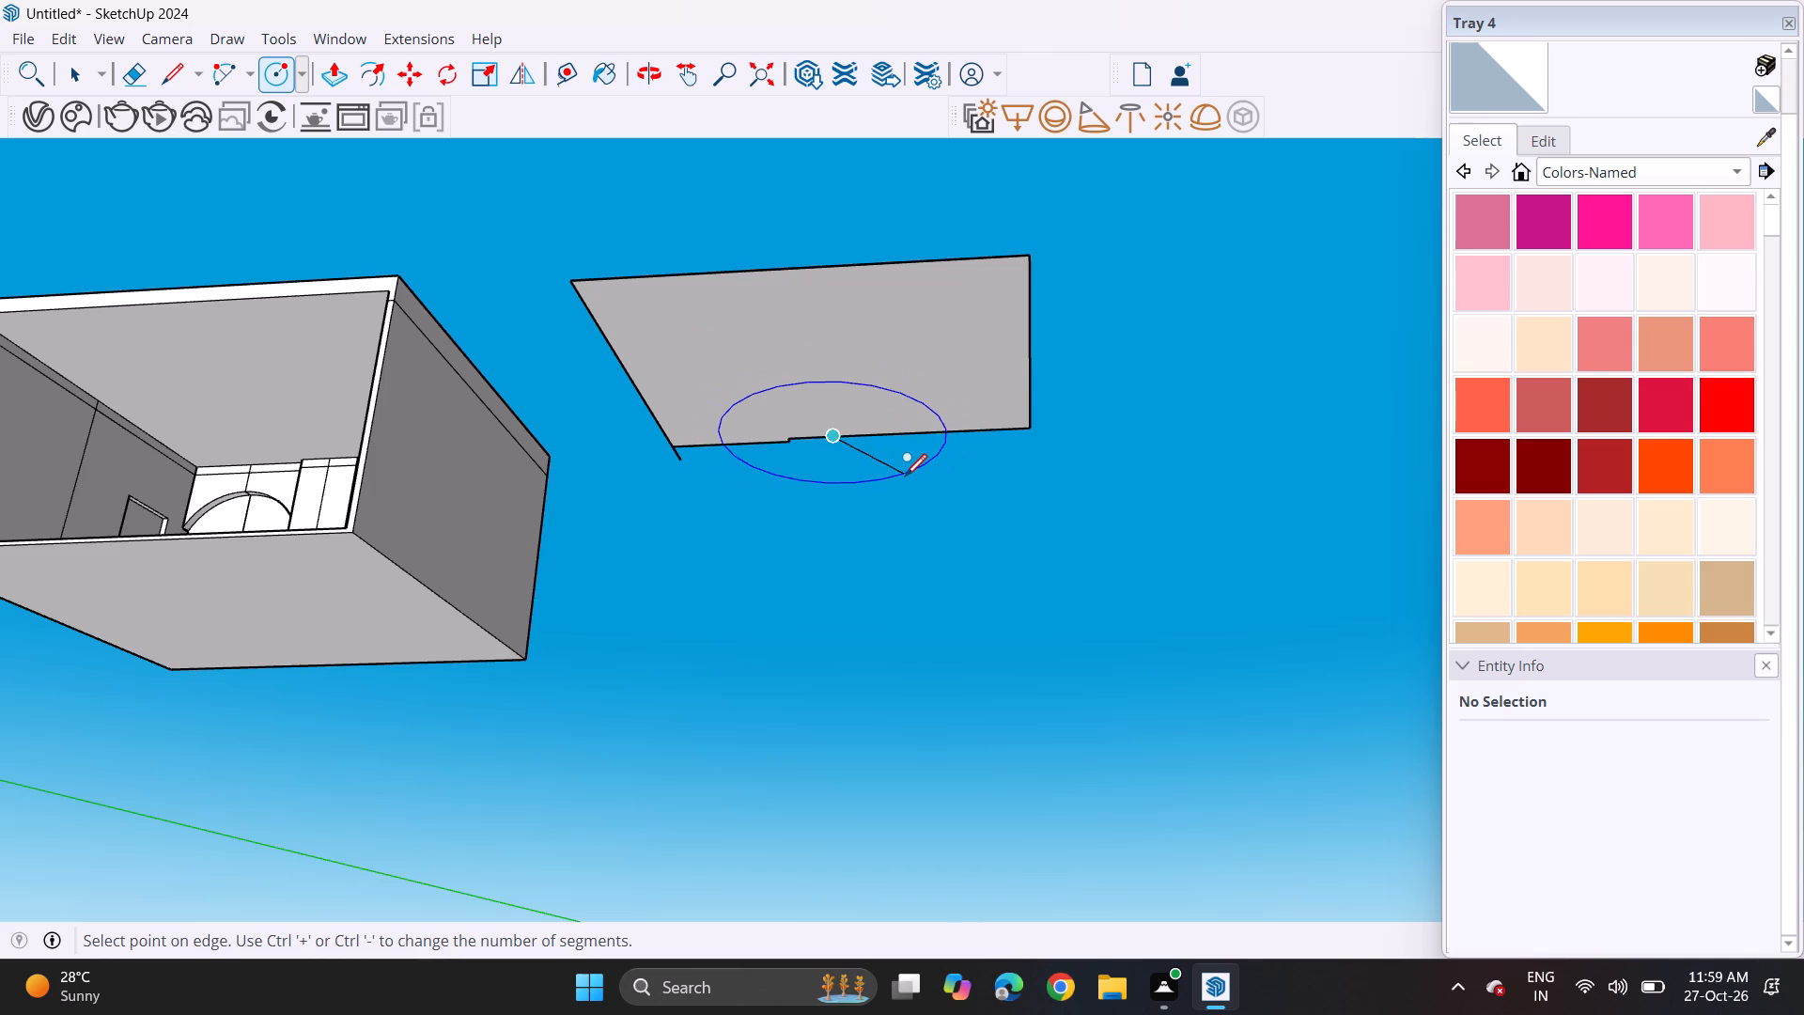
key(Escape)
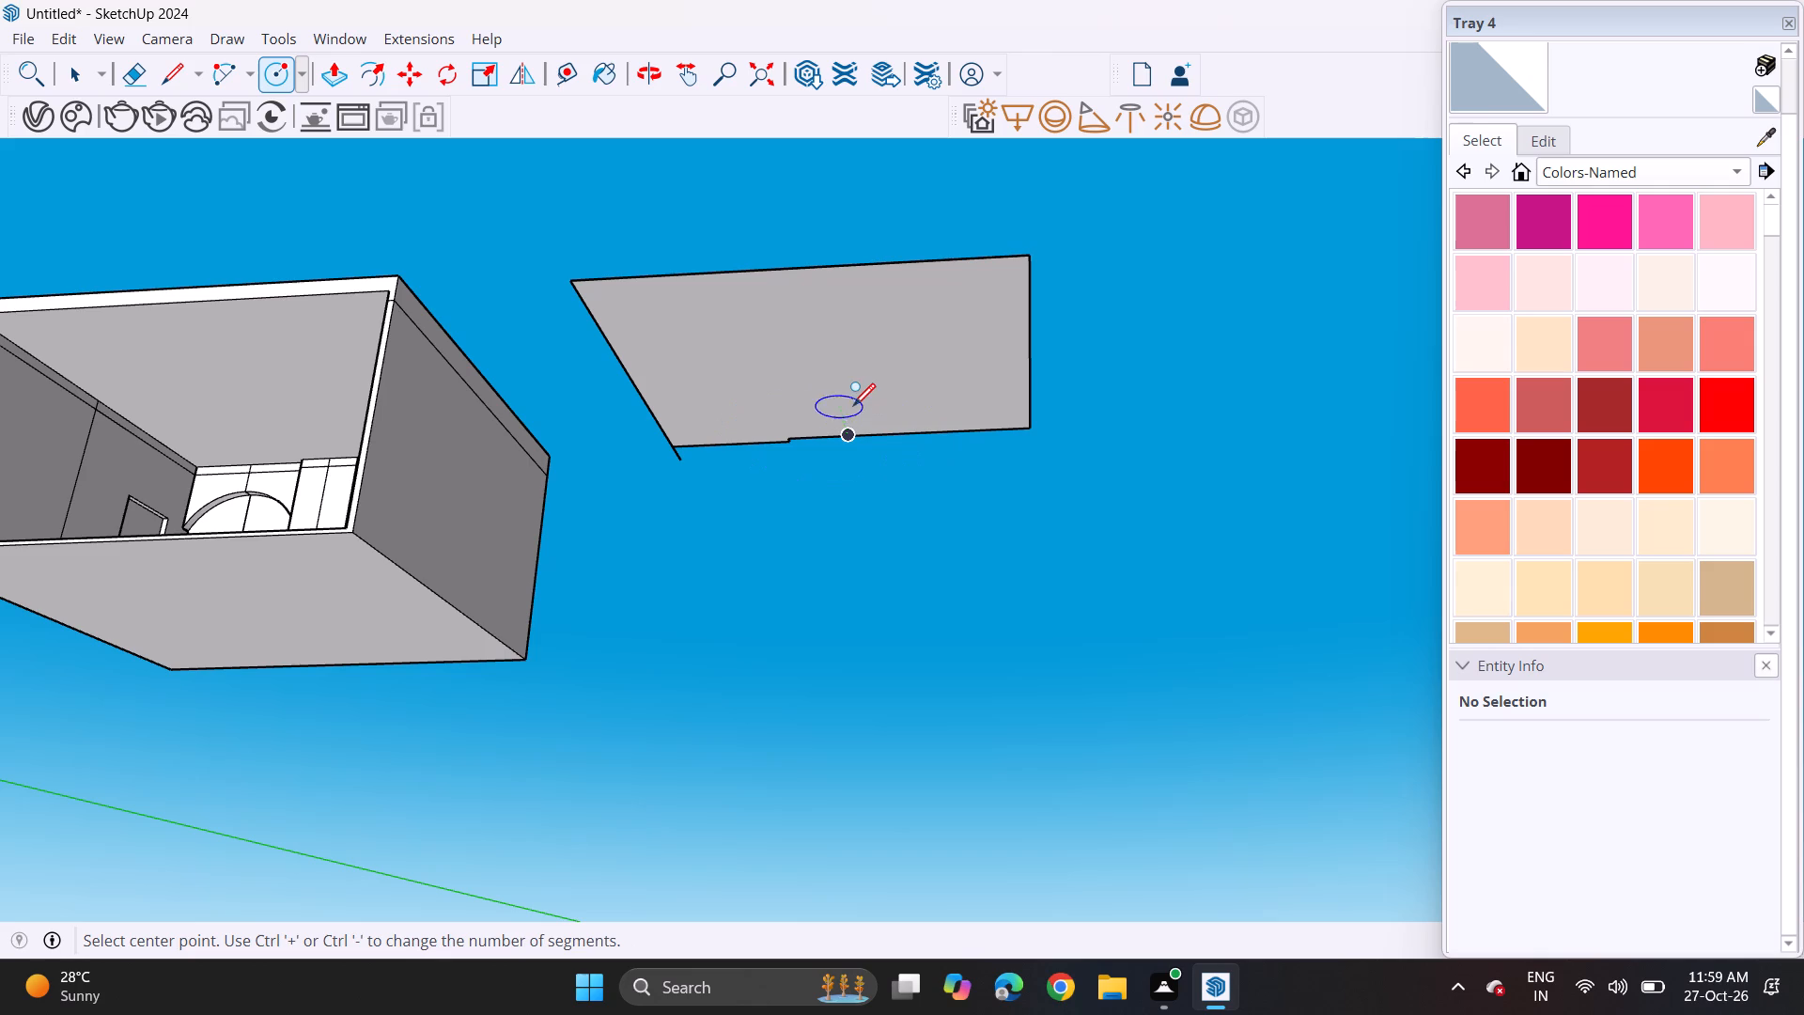
click(837, 398)
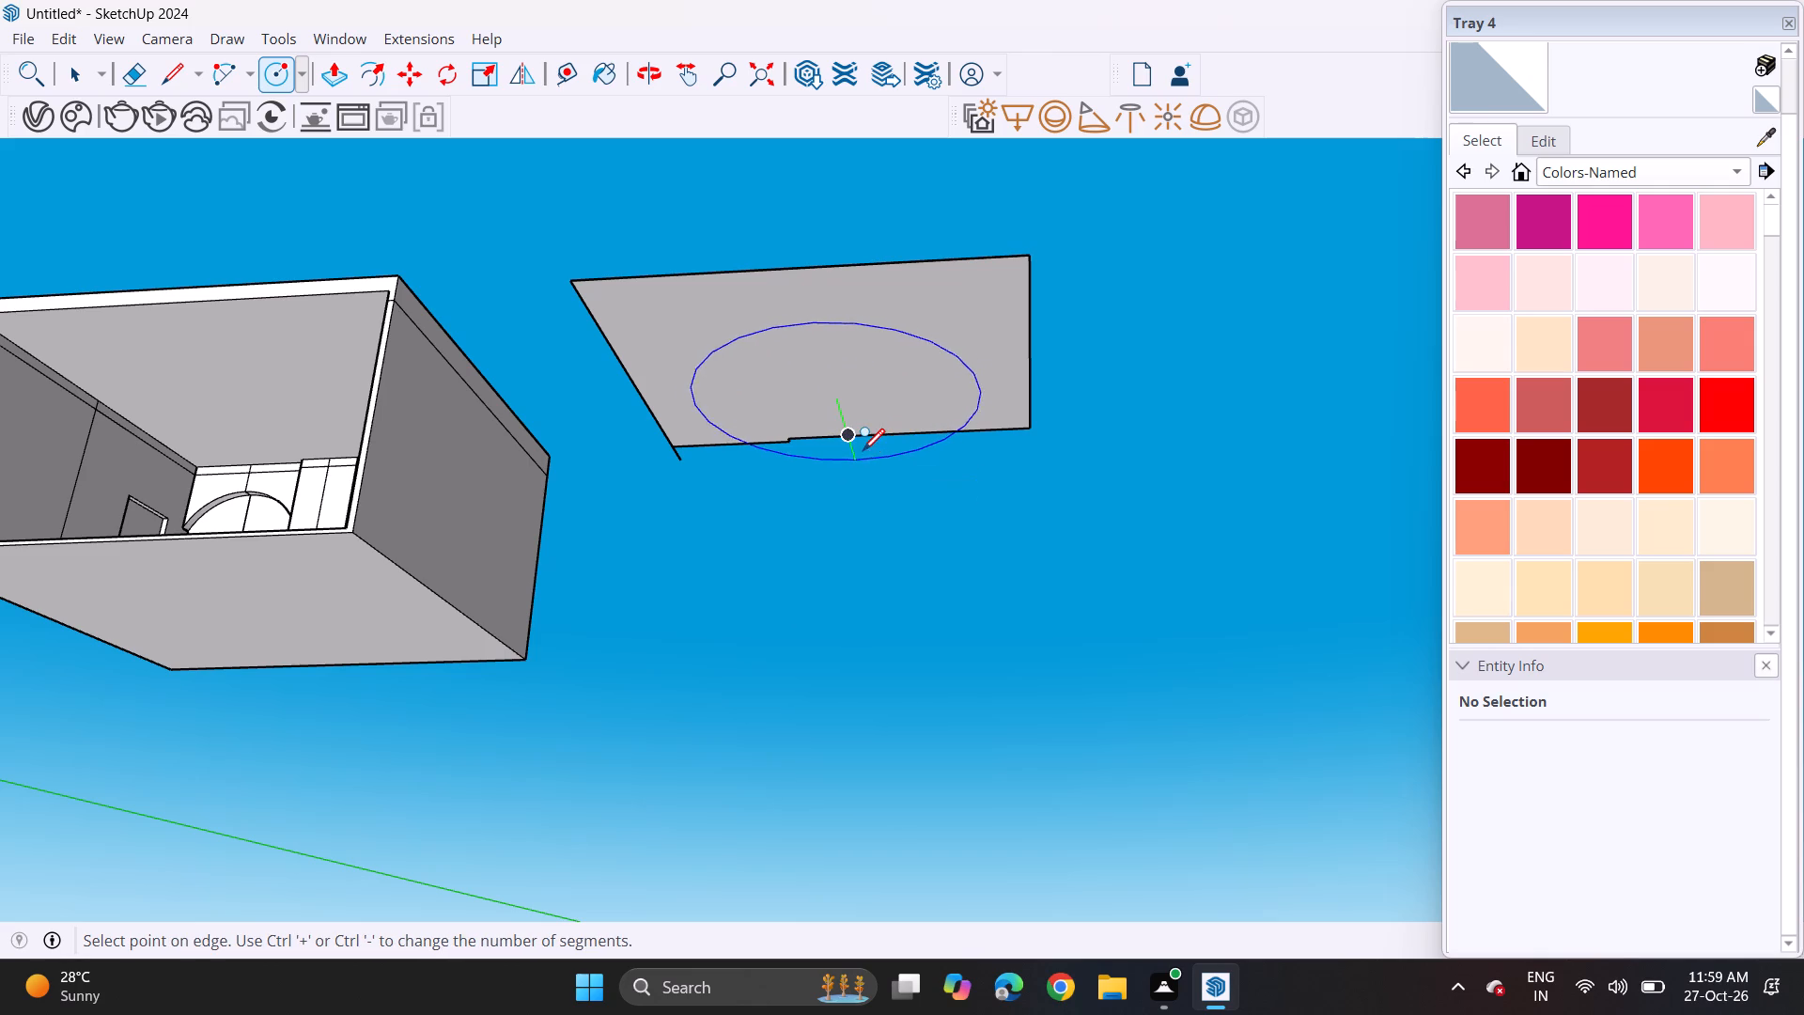
click(874, 454)
key(space)
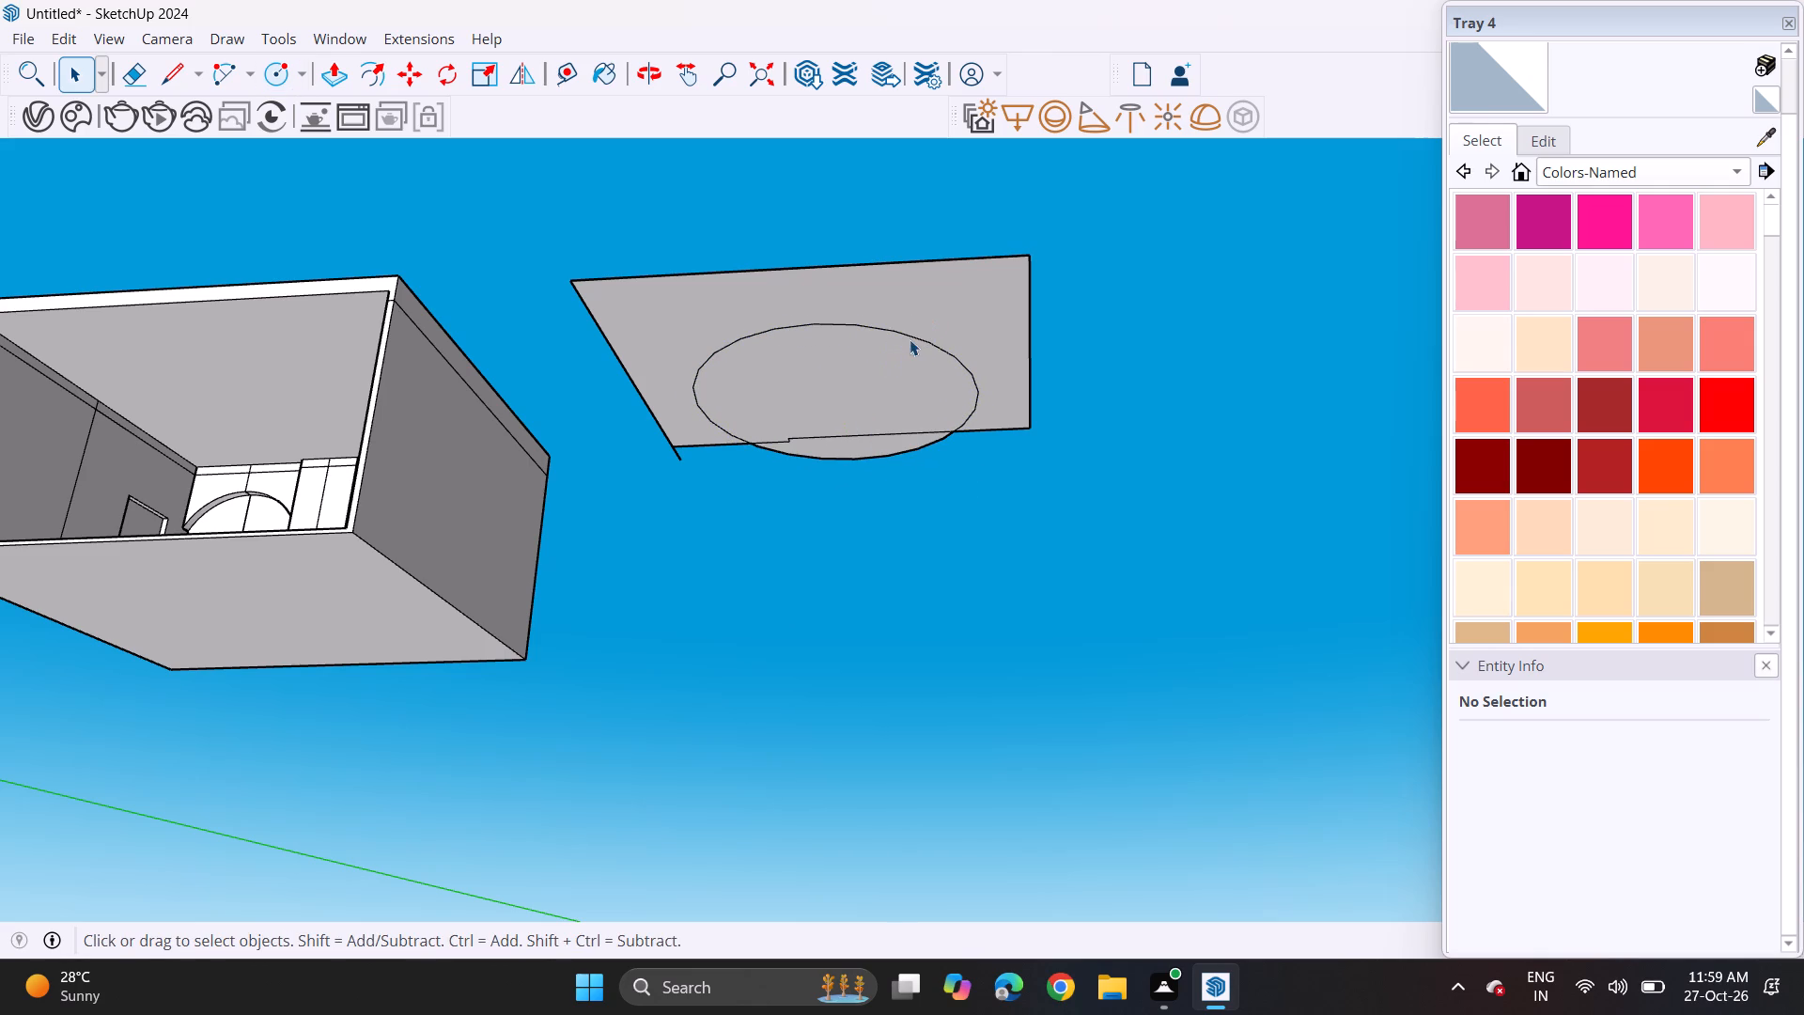
Set the circle's main arc inside the ceiling face to 60 segments.
click(910, 339)
click(1647, 820)
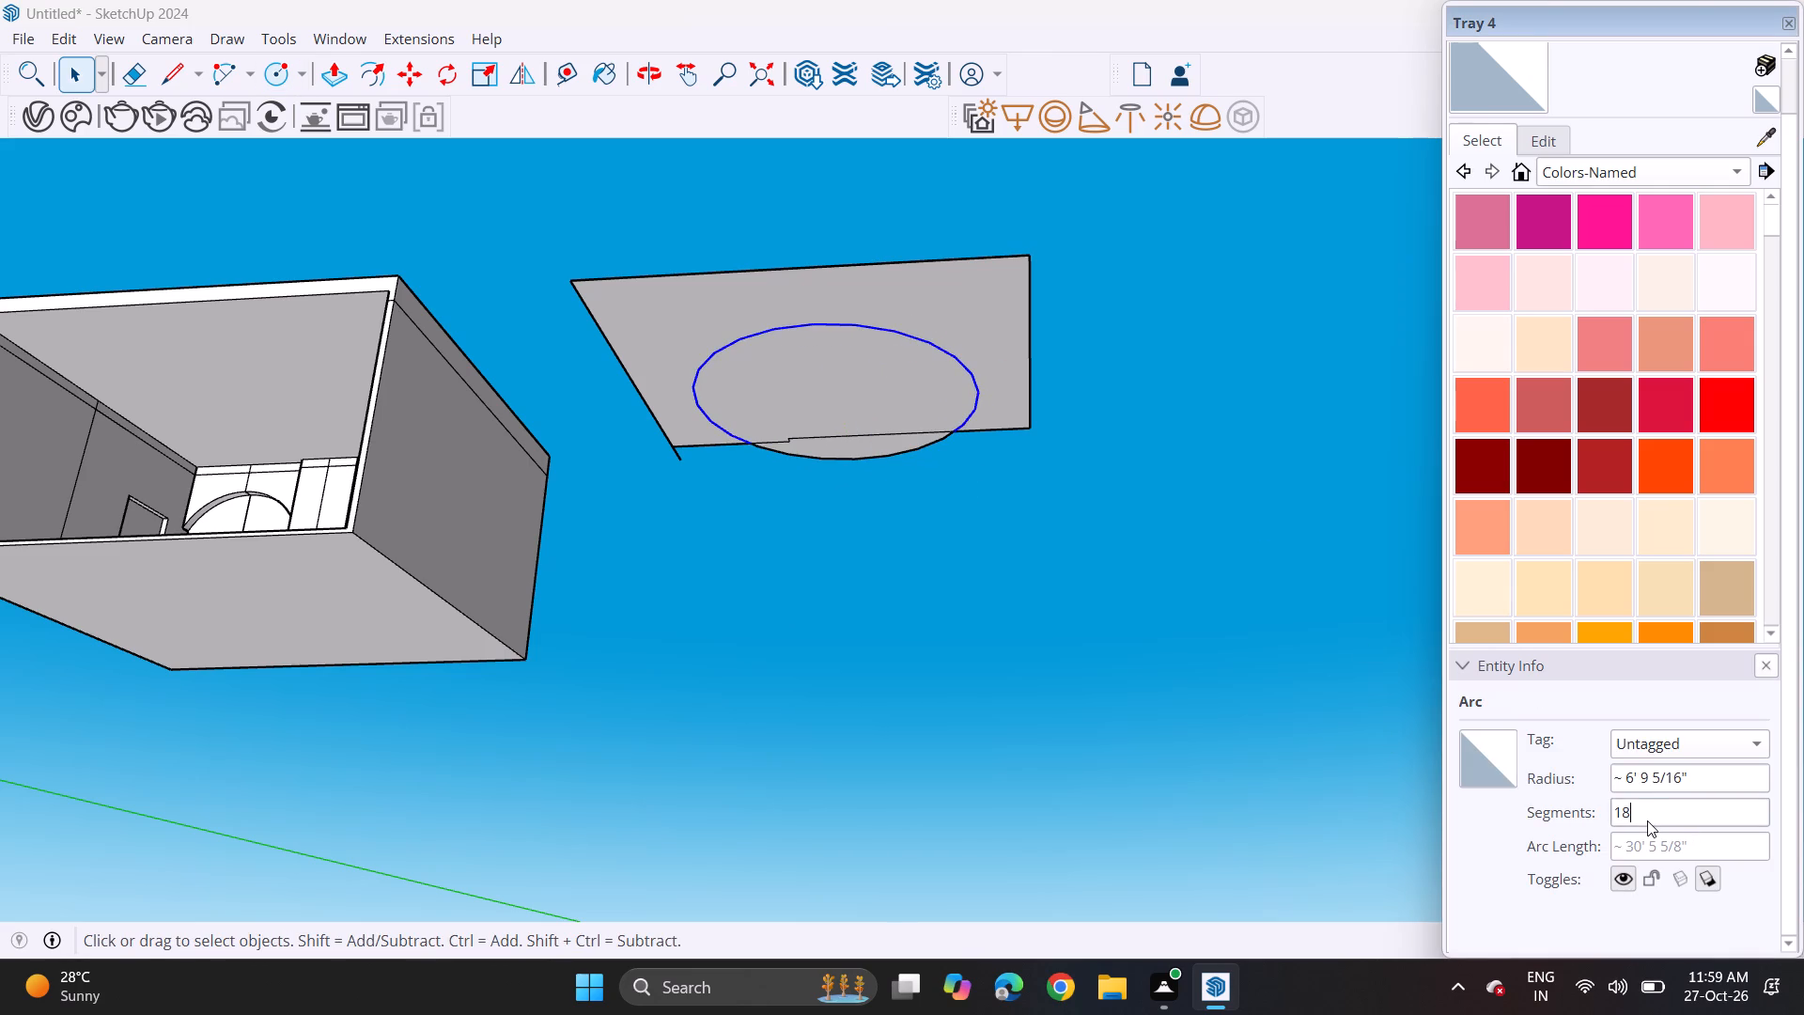
key(BackSpace)
key(BackSpace)
key(BackSpace)
text(60)
key(Return)
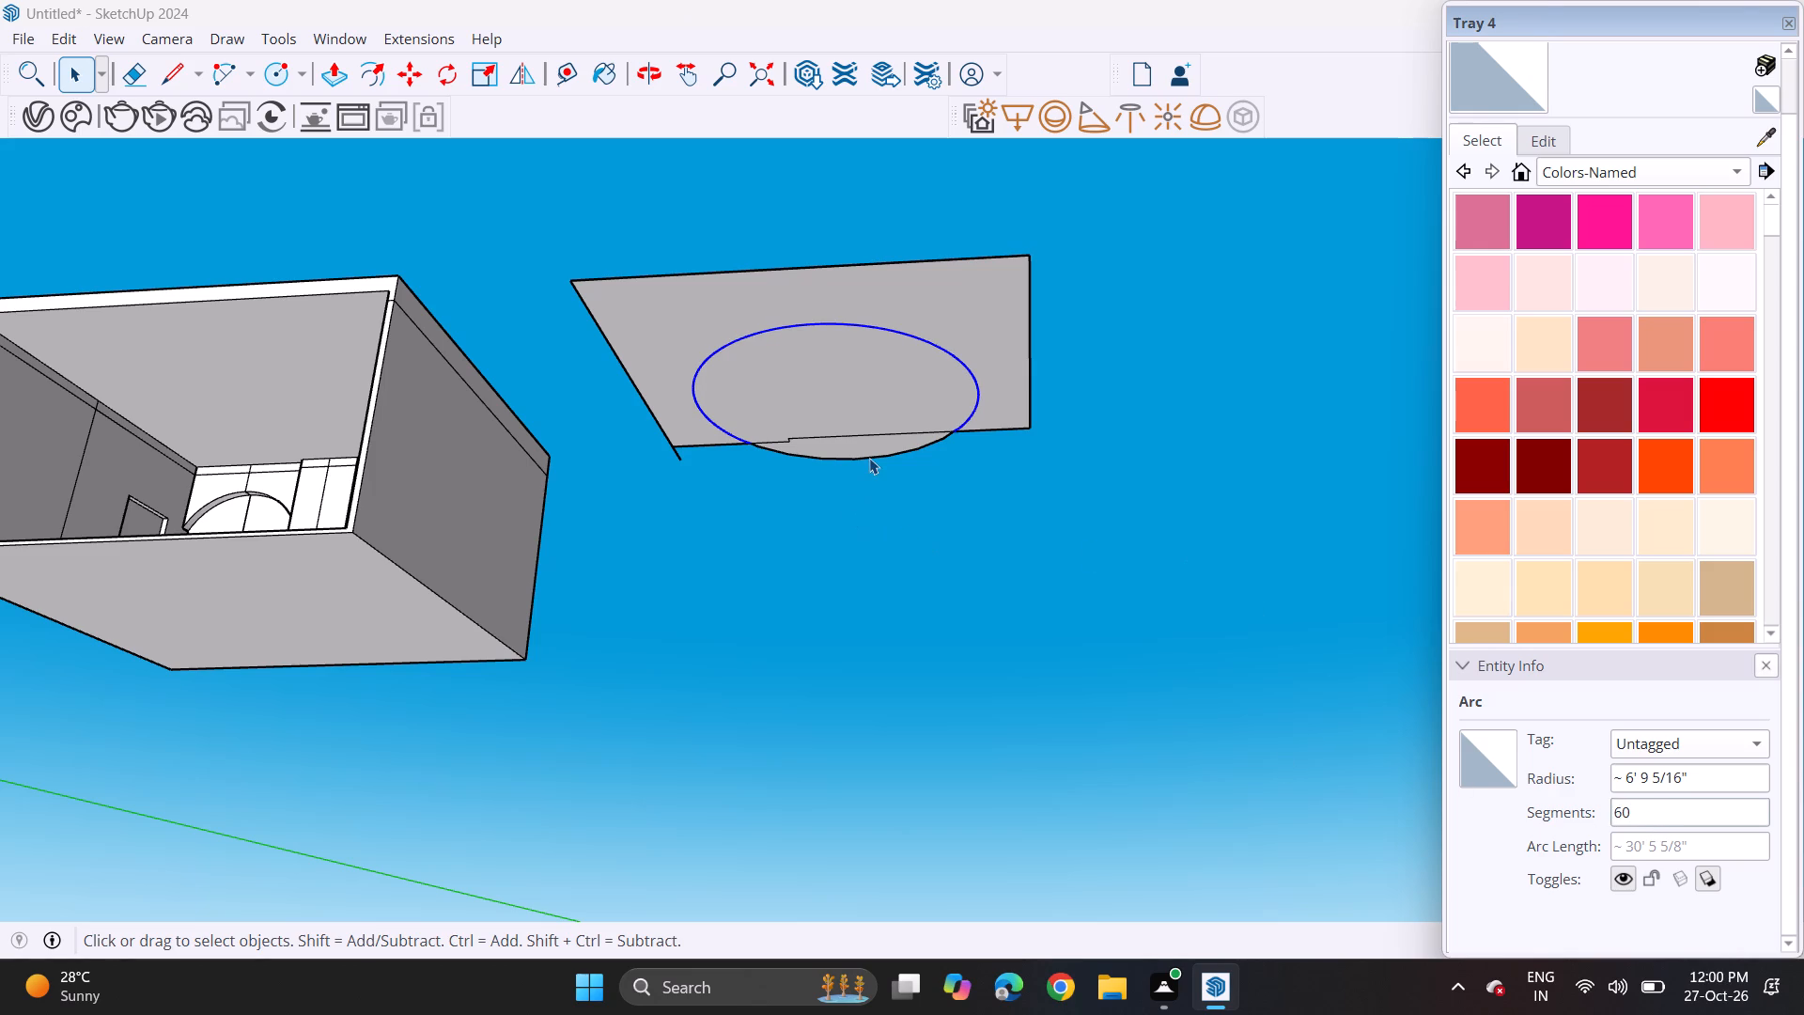
Delete the part of the circle that extends beyond the notched edge of the ceiling face.
click(869, 458)
key(Delete)
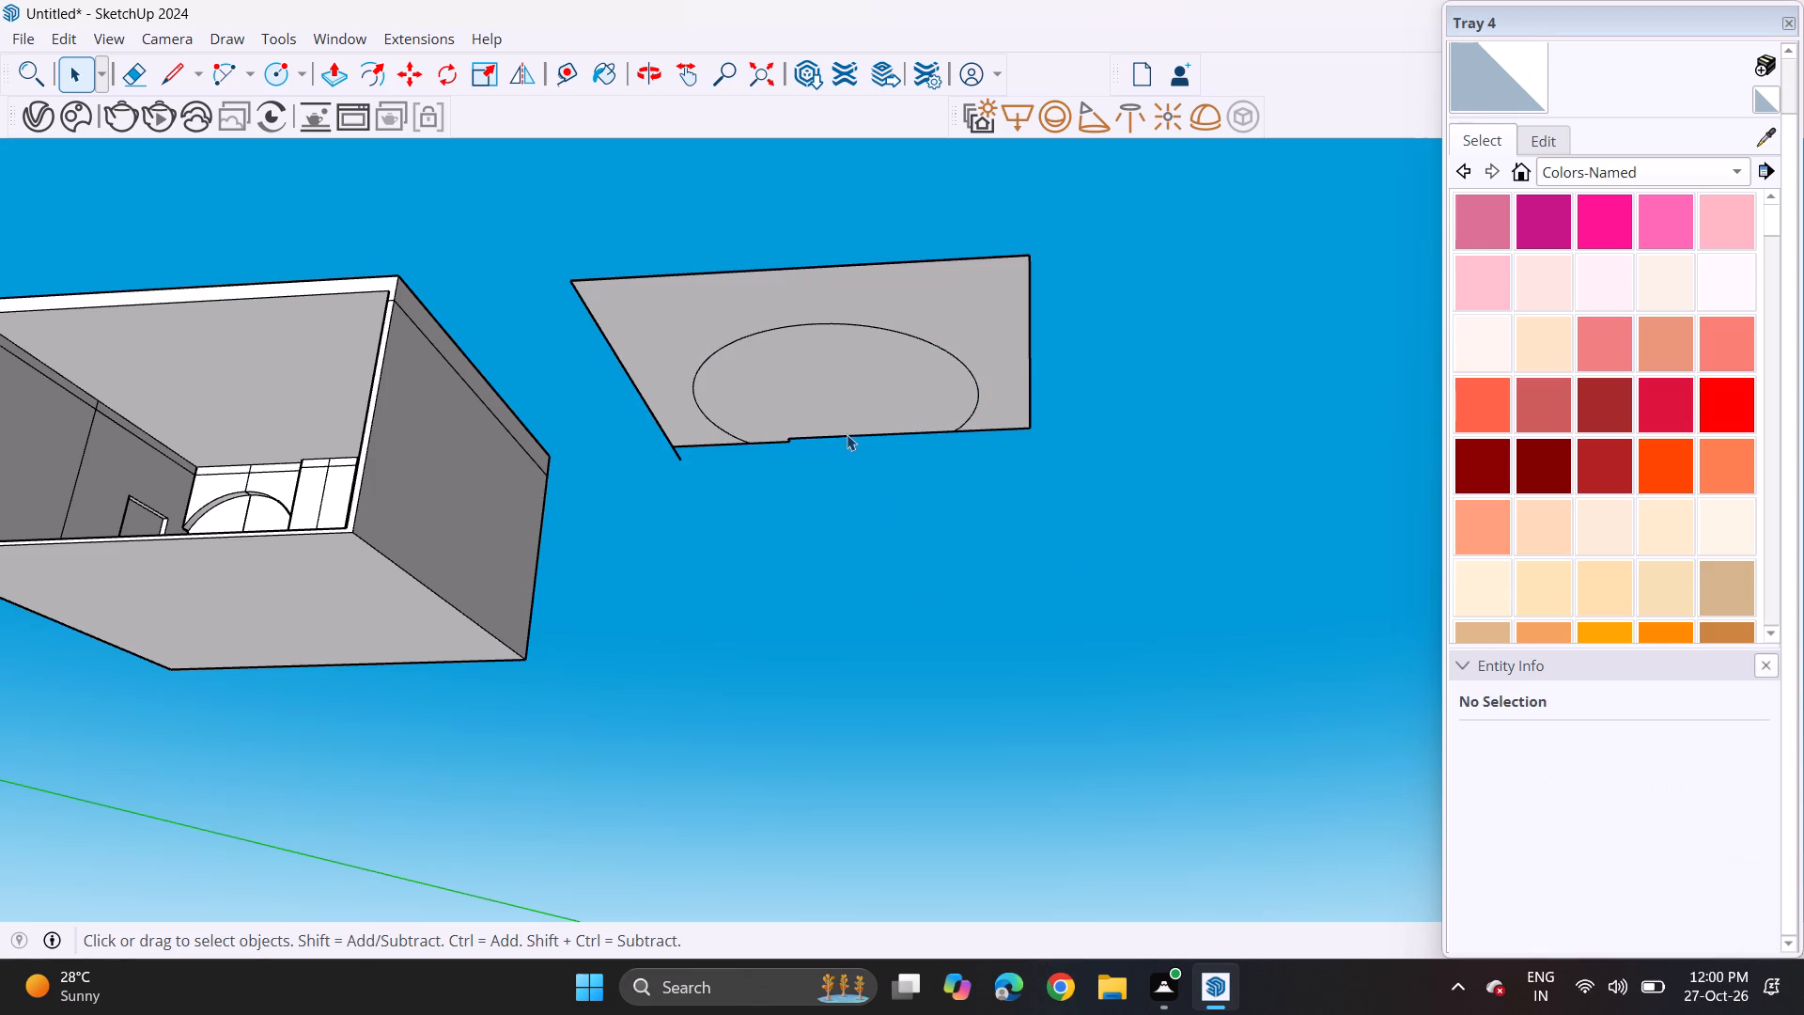
Pull the clipped circular face down slightly from the copied ceiling face.
click(337, 74)
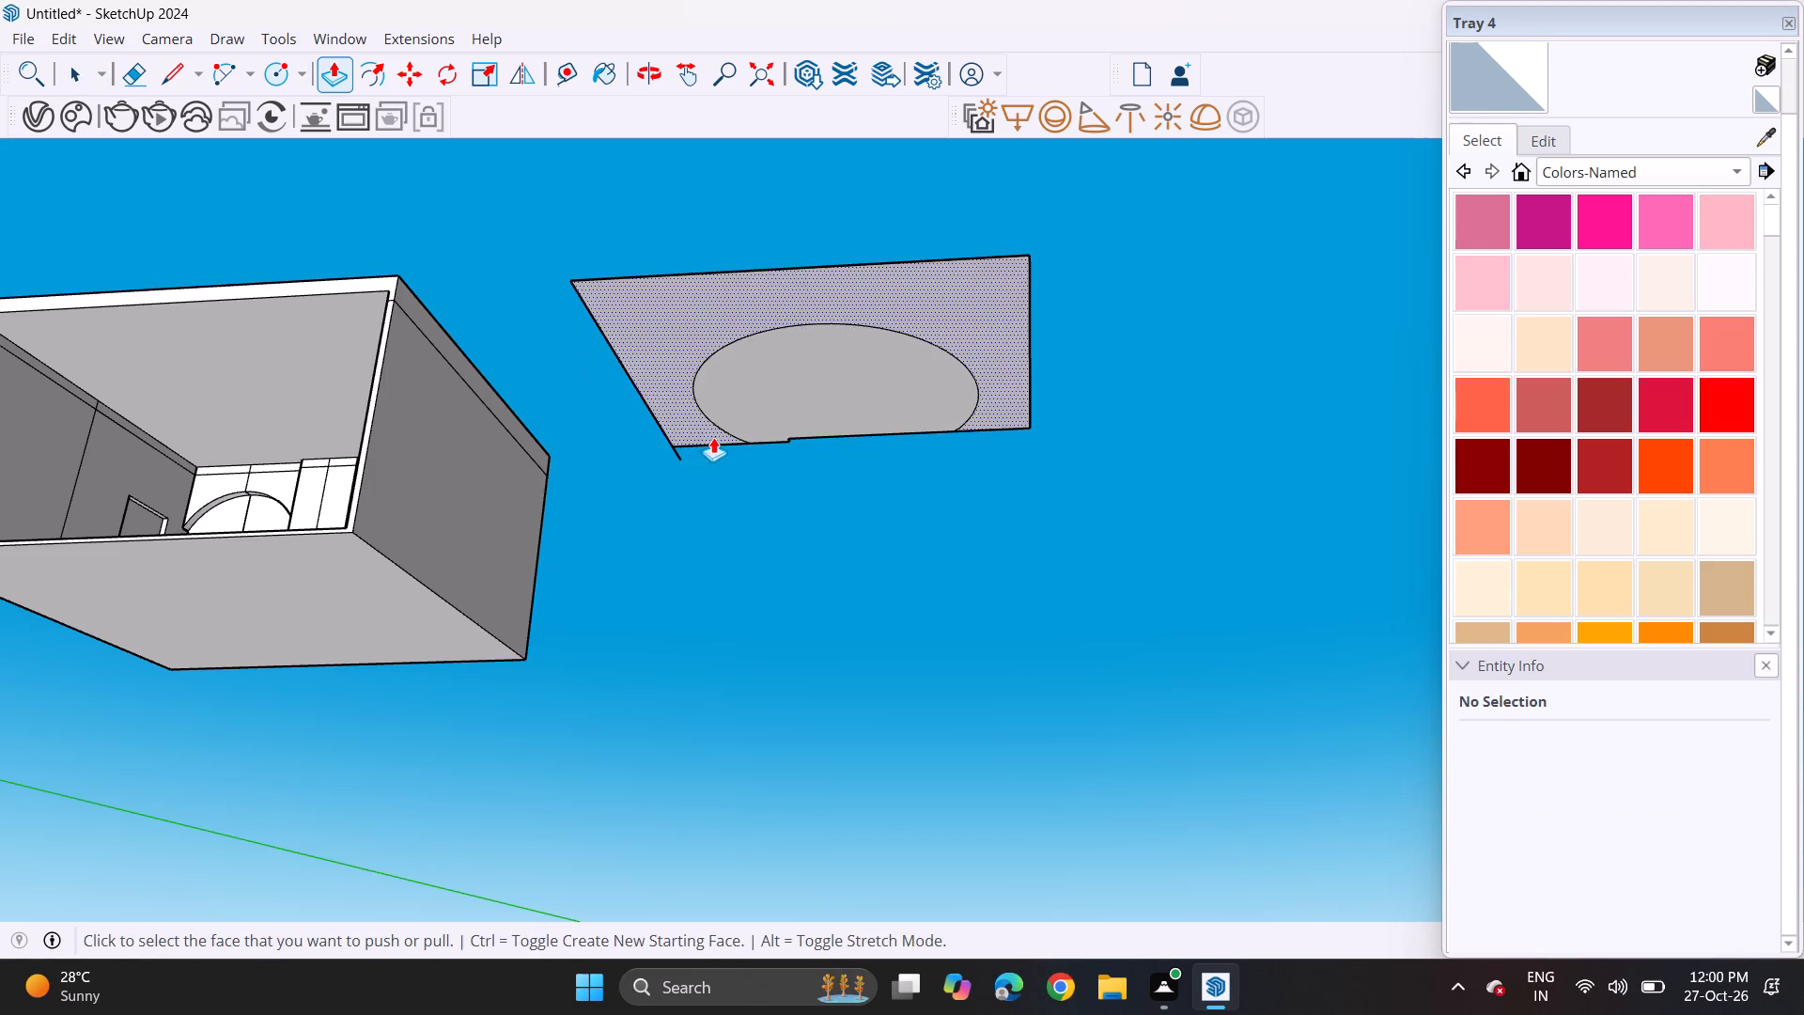
click(827, 393)
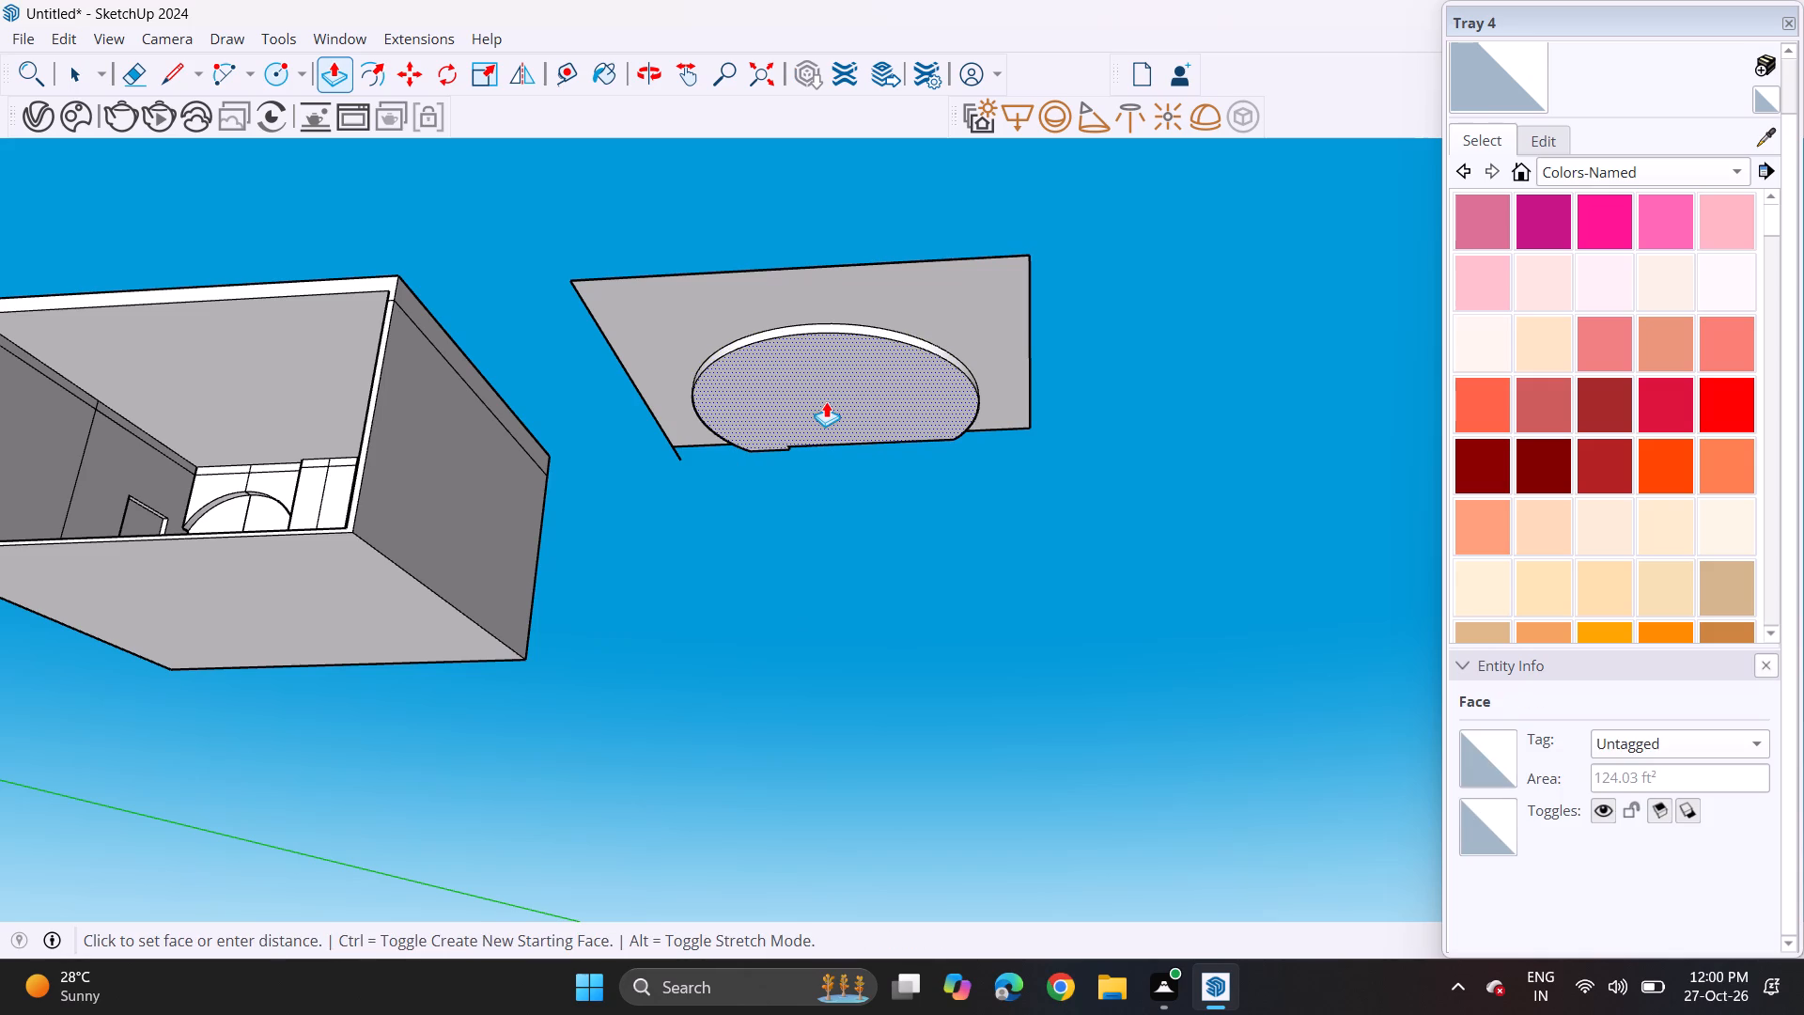
click(826, 401)
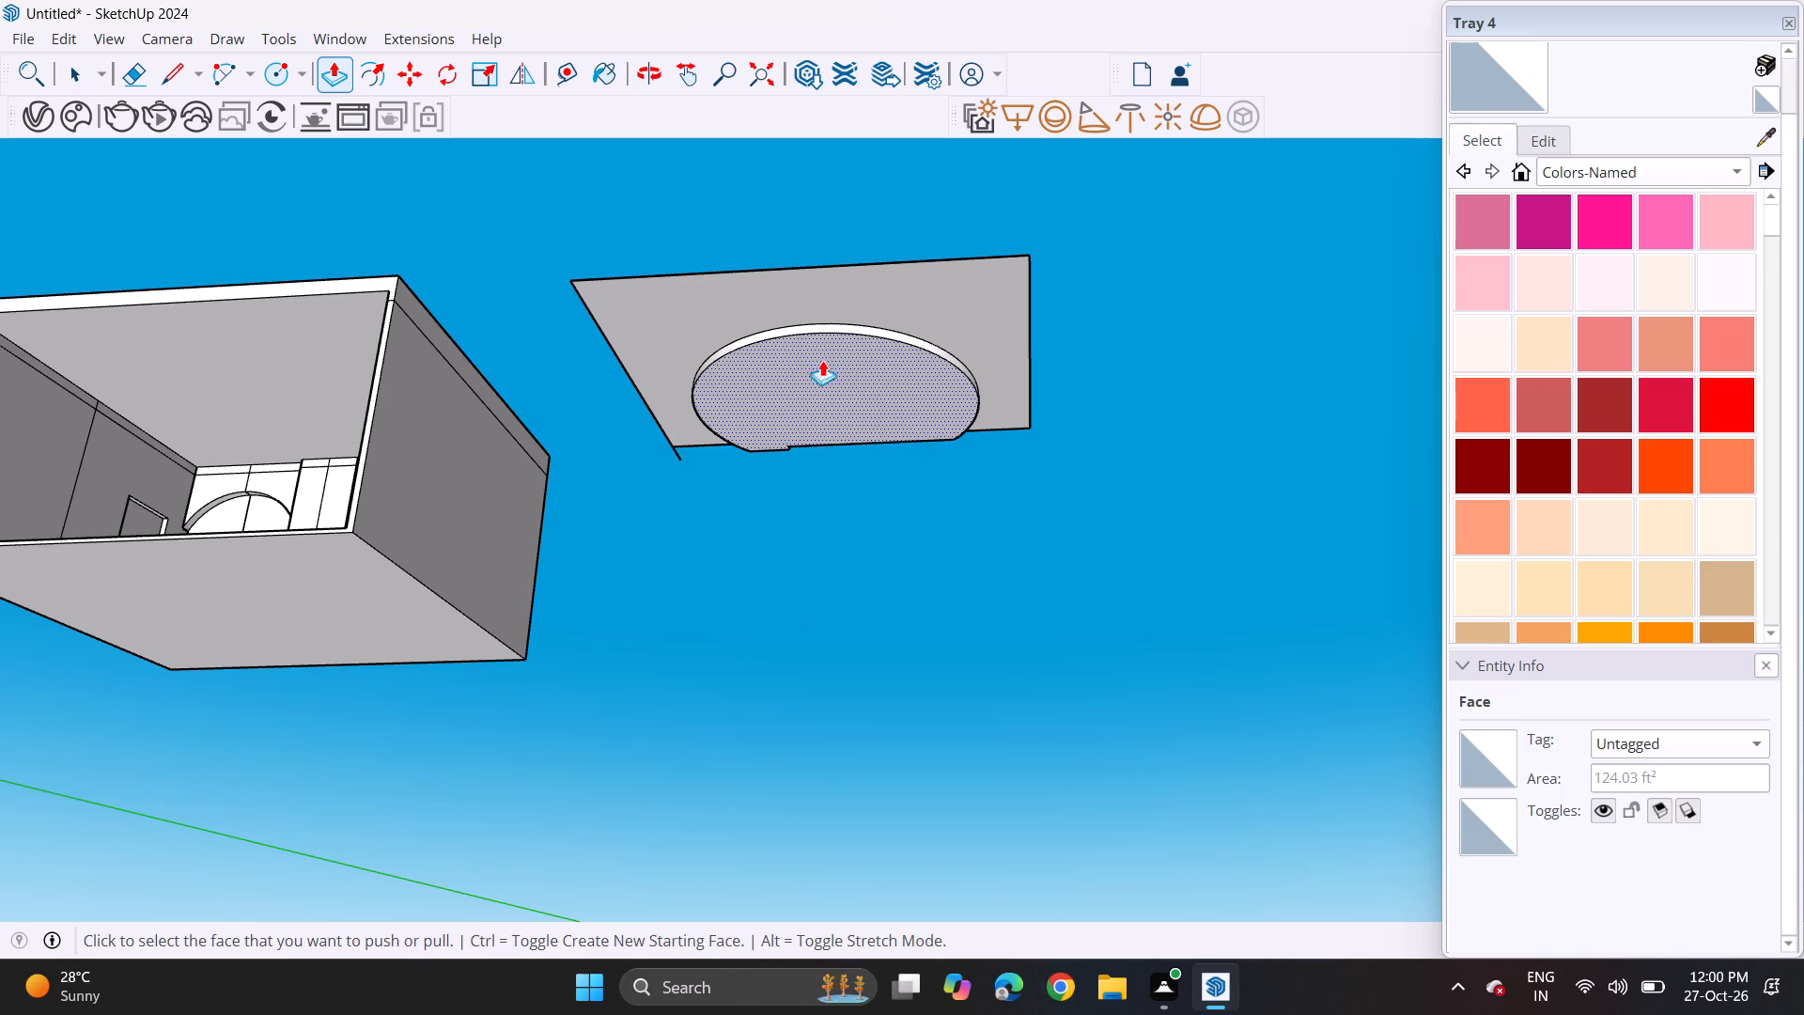
Pull the ceiling face surrounding the circular shape down by a thin thickness.
click(792, 307)
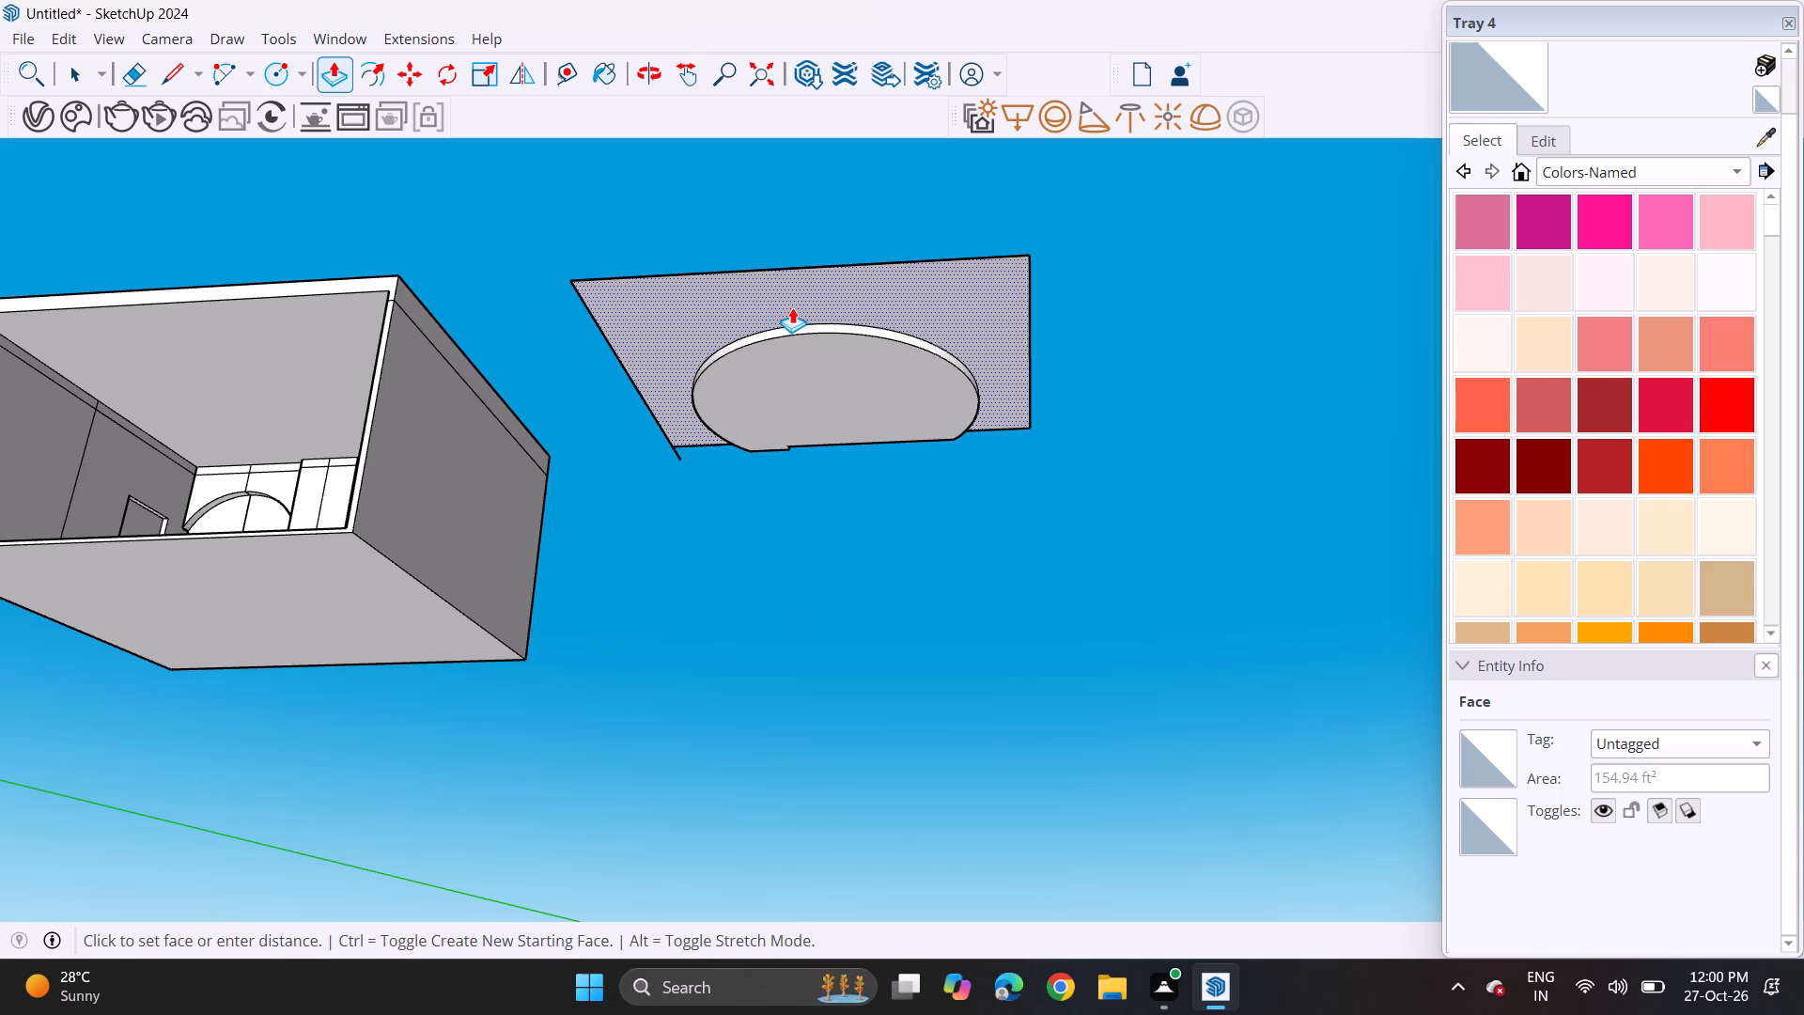
click(790, 311)
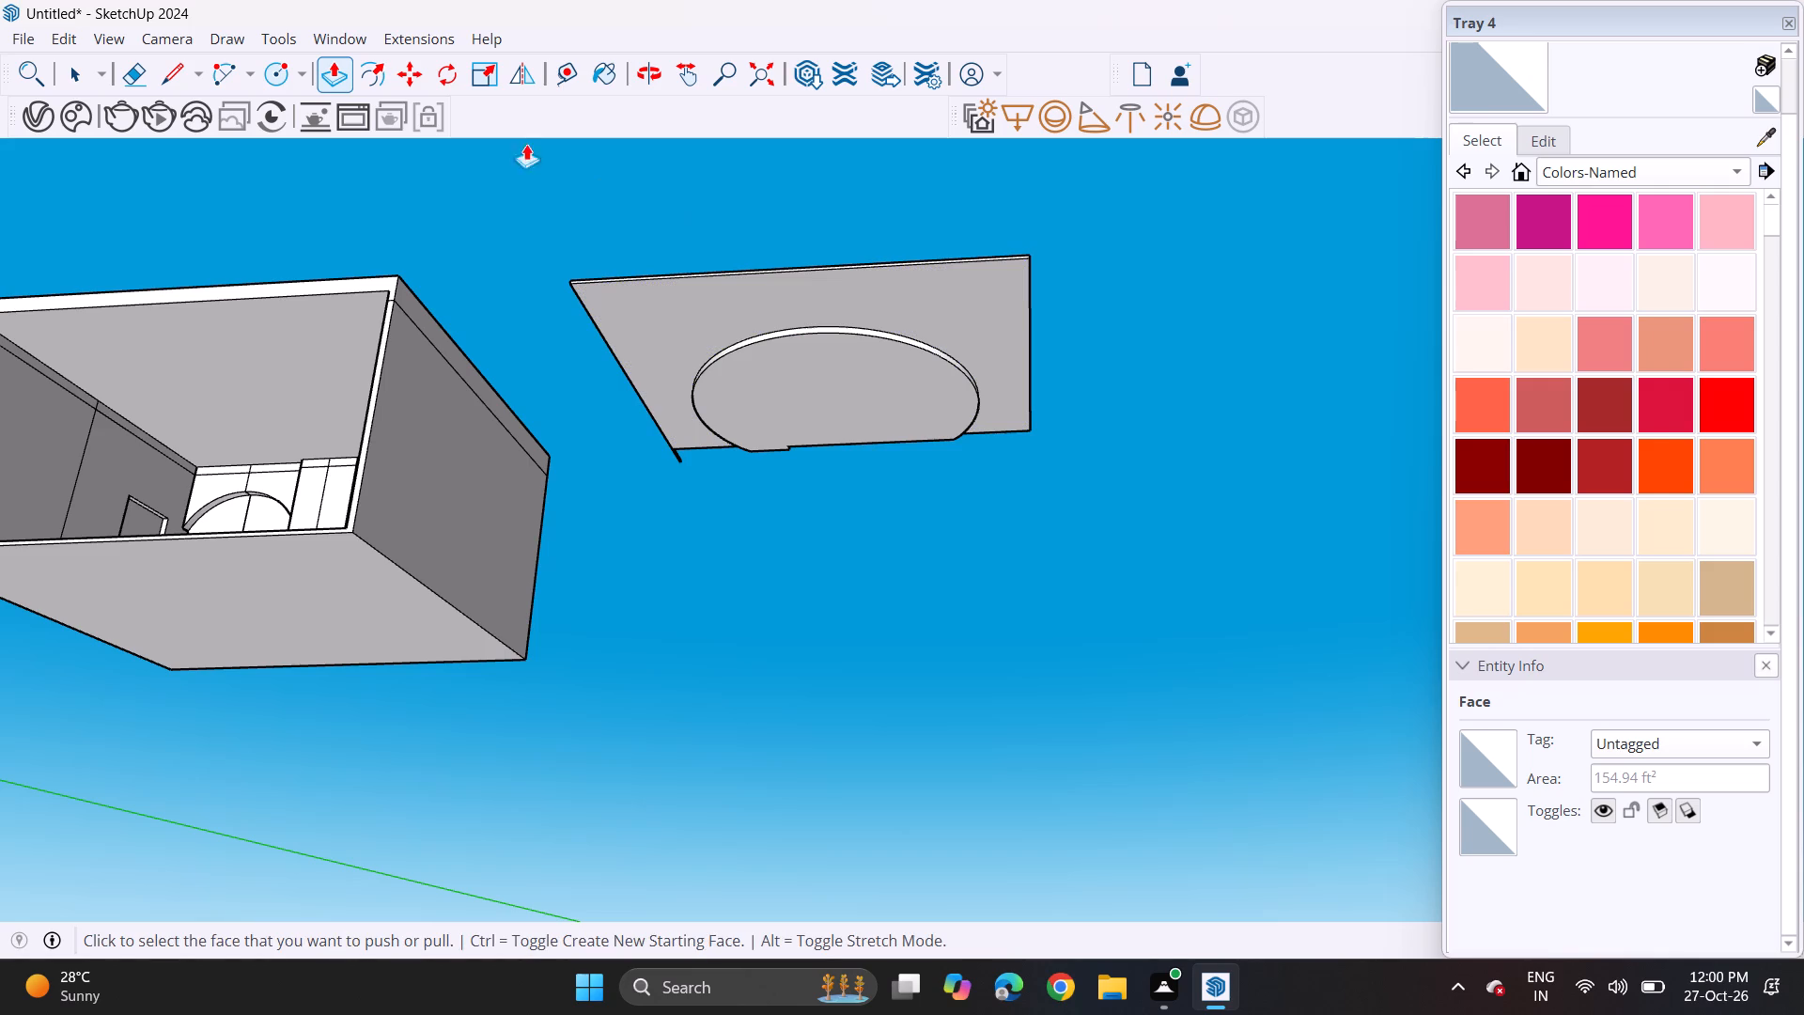
Draw two small touching circles side by side on the clipped circular face, near the ceiling panel's notched edge.
click(279, 78)
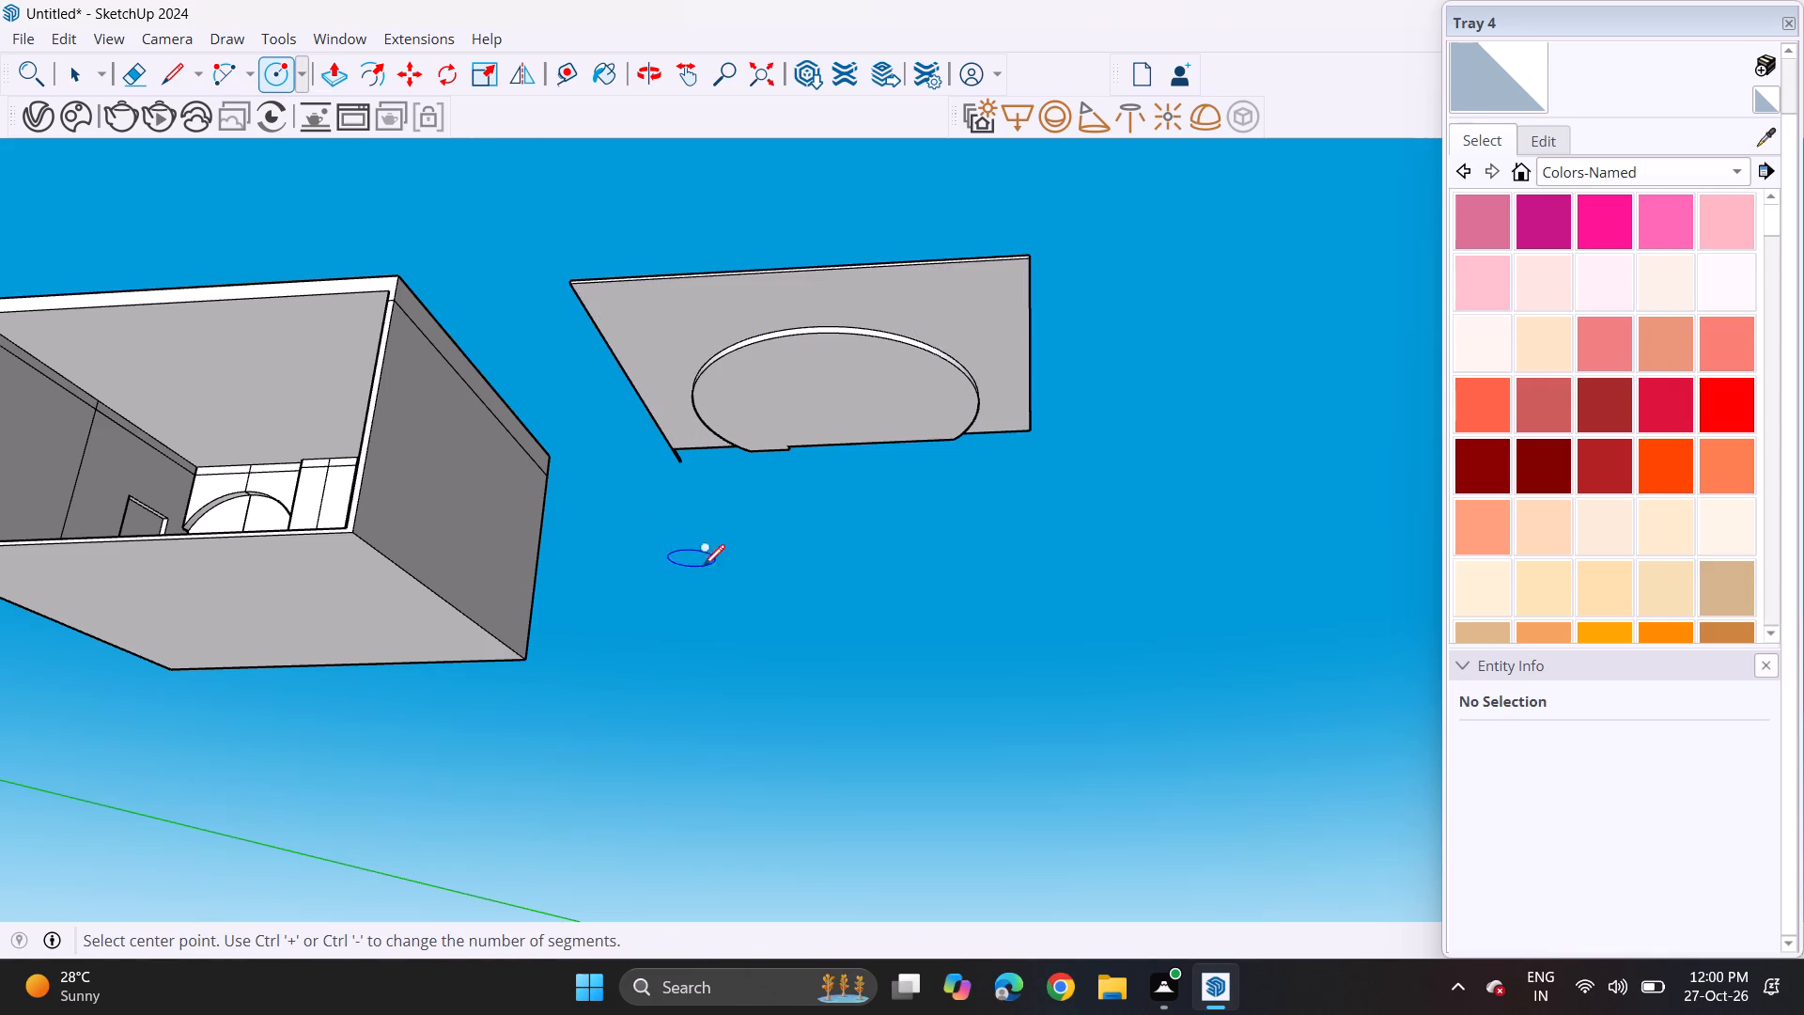
scroll(887, 658, up, 6)
scroll(820, 304, down, 1)
scroll(820, 302, up, 5)
scroll(818, 291, down, 1)
scroll(813, 336, up, 9)
scroll(813, 336, down, 1)
scroll(805, 341, up, 1)
scroll(805, 341, down, 1)
scroll(805, 341, up, 5)
scroll(805, 346, down, 2)
scroll(805, 346, up, 10)
scroll(805, 346, down, 1)
scroll(806, 363, up, 4)
scroll(809, 363, down, 2)
scroll(809, 363, up, 1)
click(872, 337)
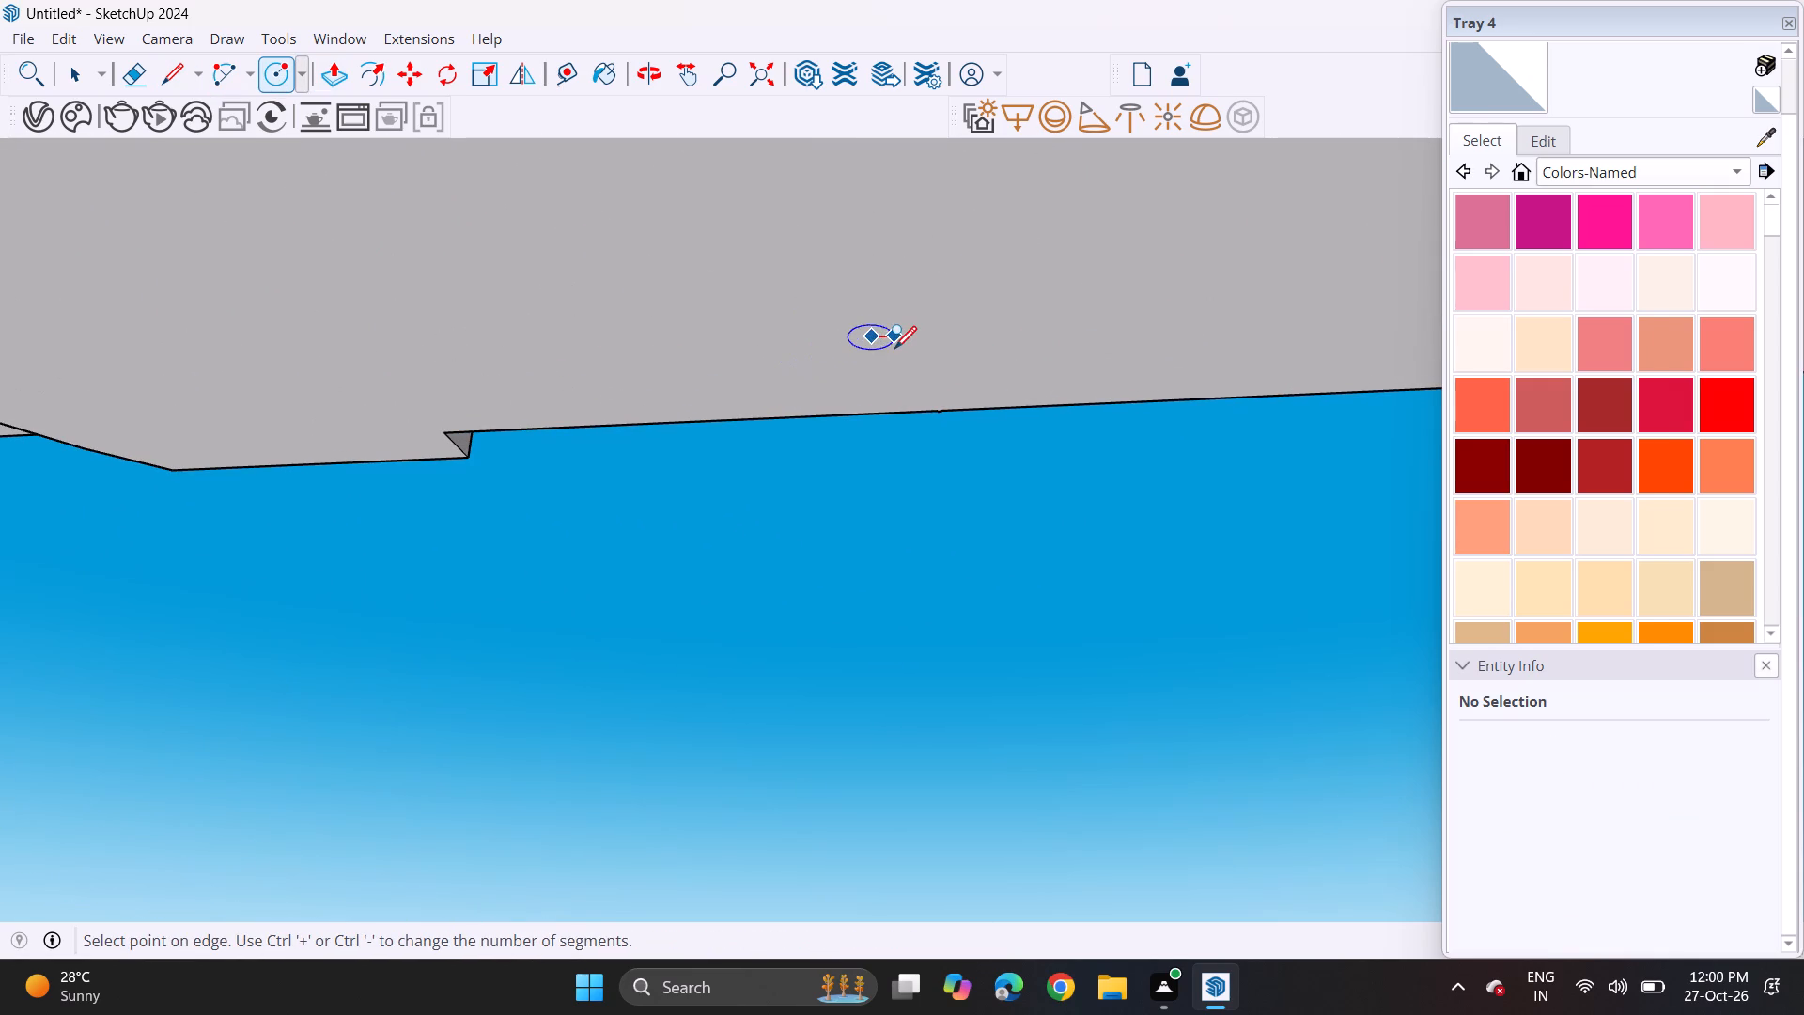
click(897, 347)
click(925, 335)
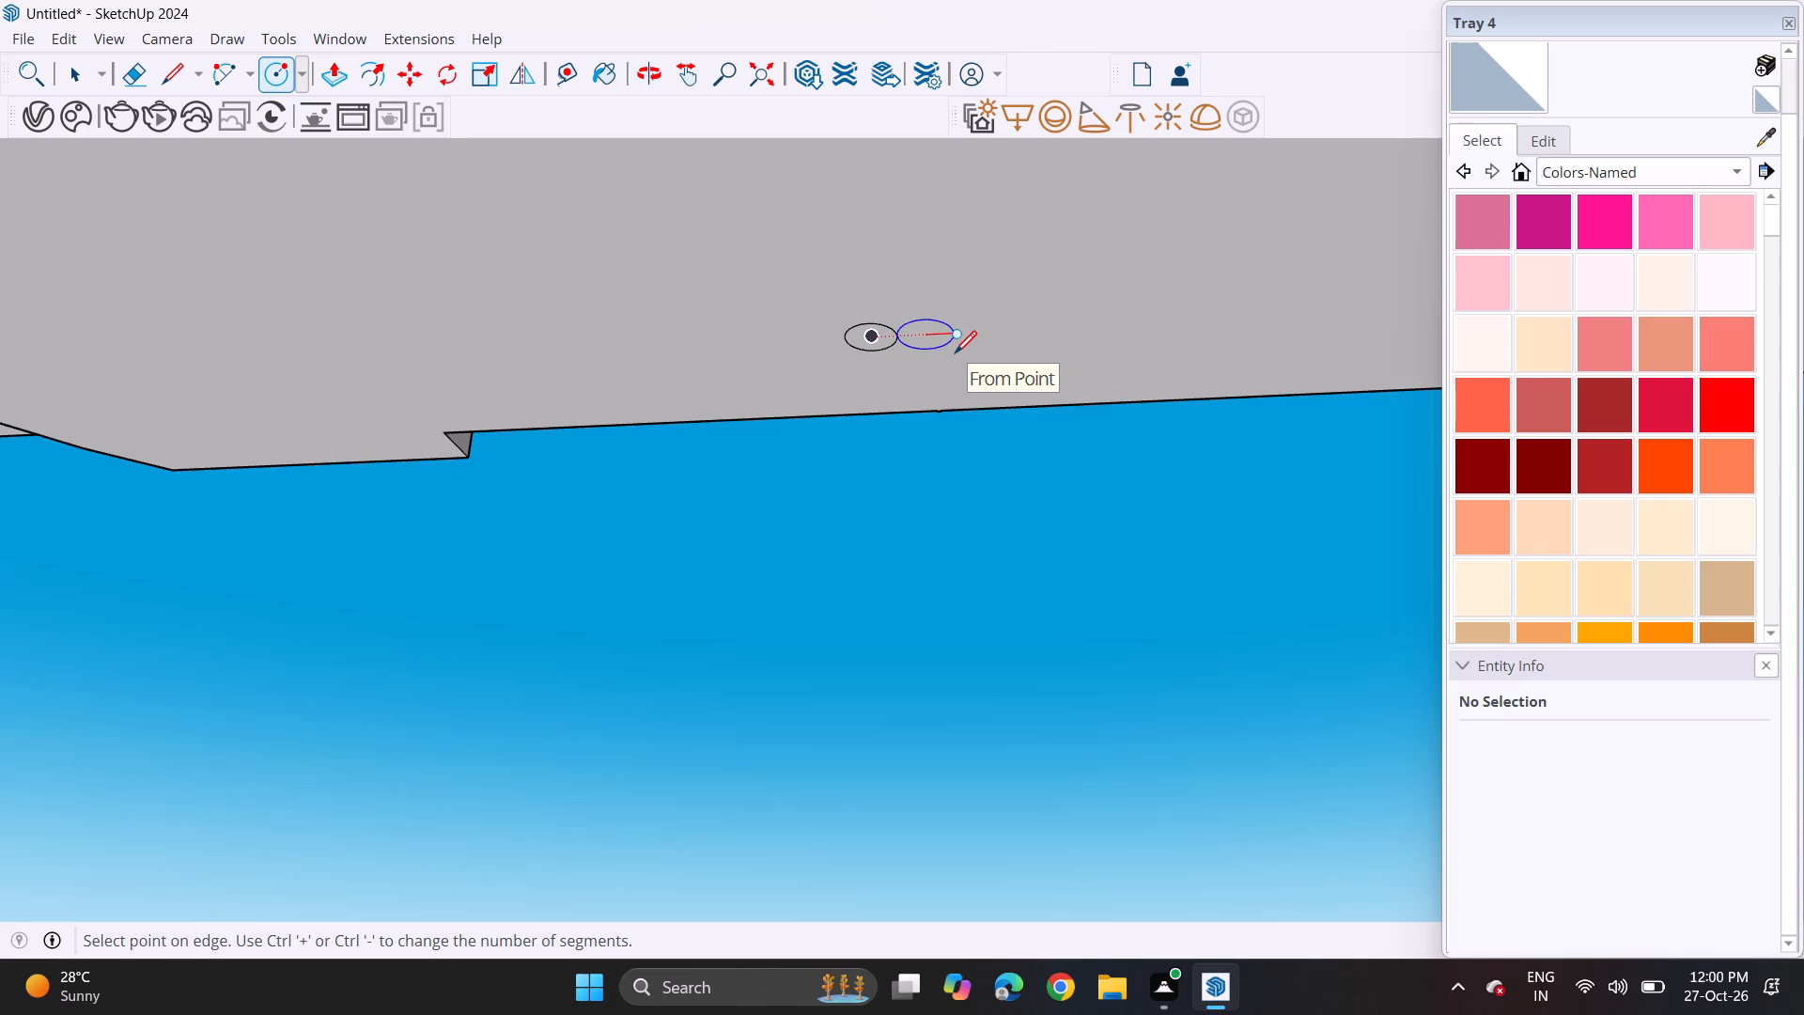
click(955, 351)
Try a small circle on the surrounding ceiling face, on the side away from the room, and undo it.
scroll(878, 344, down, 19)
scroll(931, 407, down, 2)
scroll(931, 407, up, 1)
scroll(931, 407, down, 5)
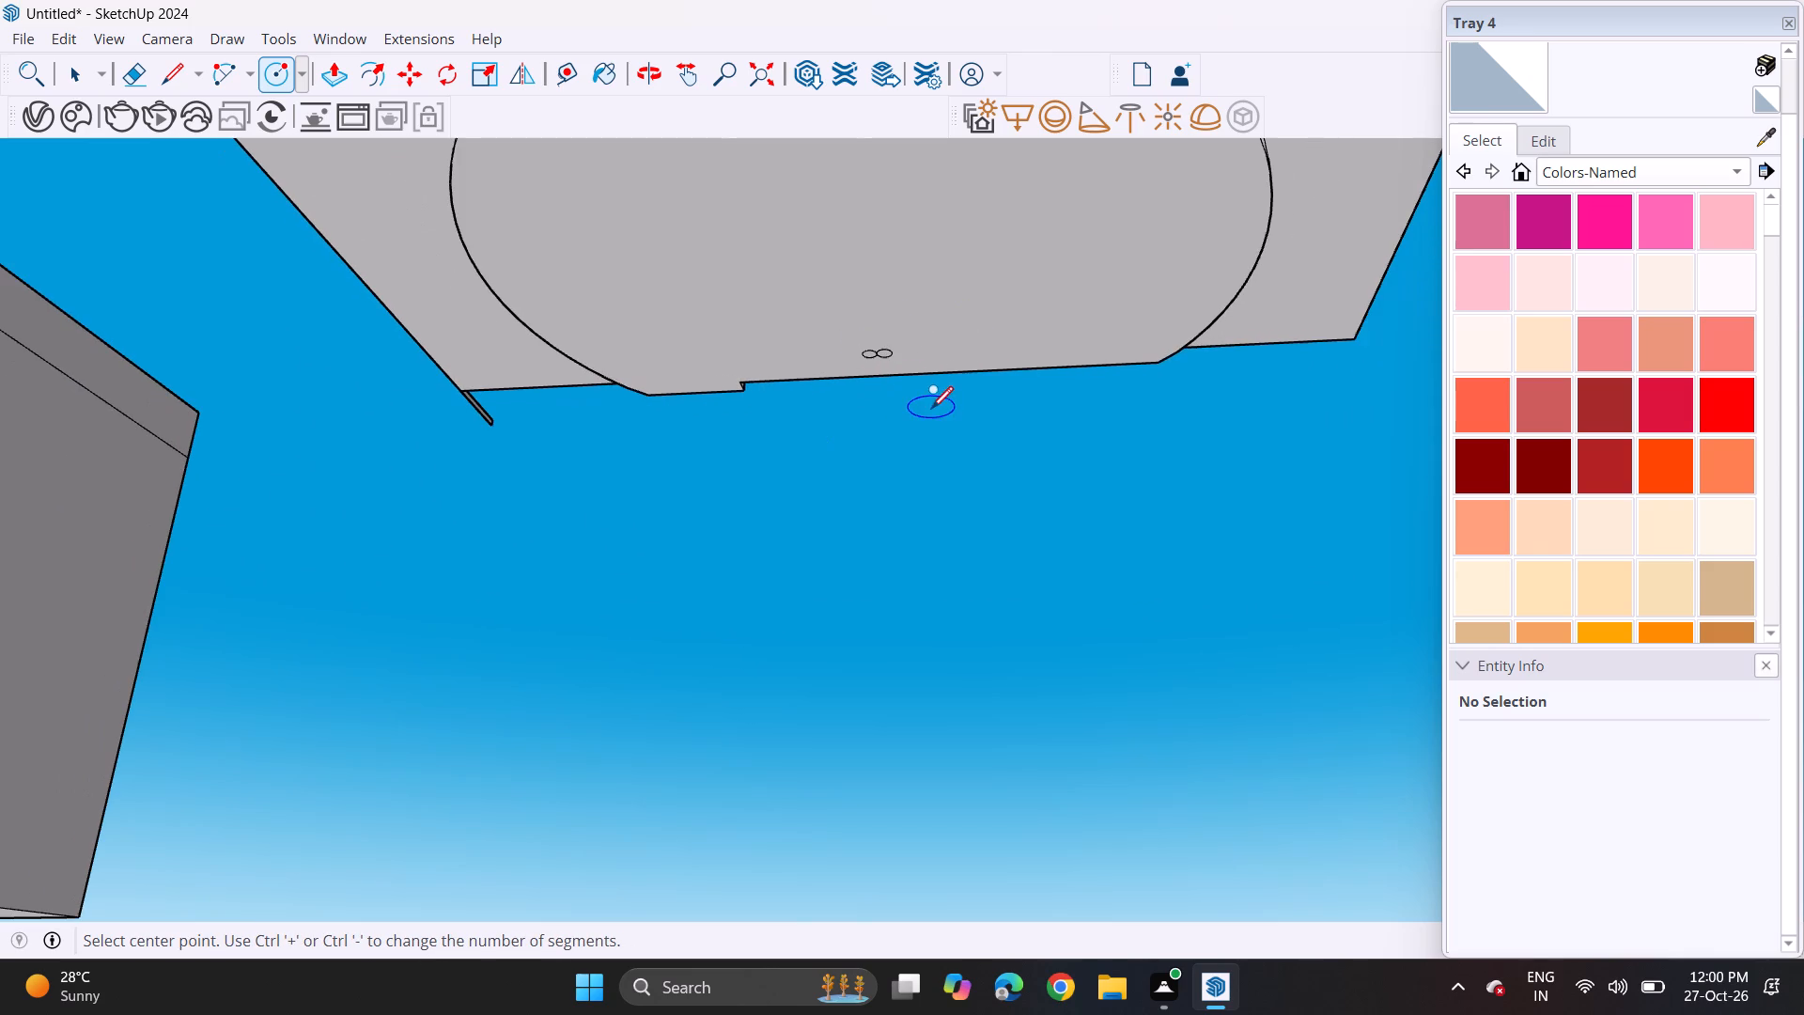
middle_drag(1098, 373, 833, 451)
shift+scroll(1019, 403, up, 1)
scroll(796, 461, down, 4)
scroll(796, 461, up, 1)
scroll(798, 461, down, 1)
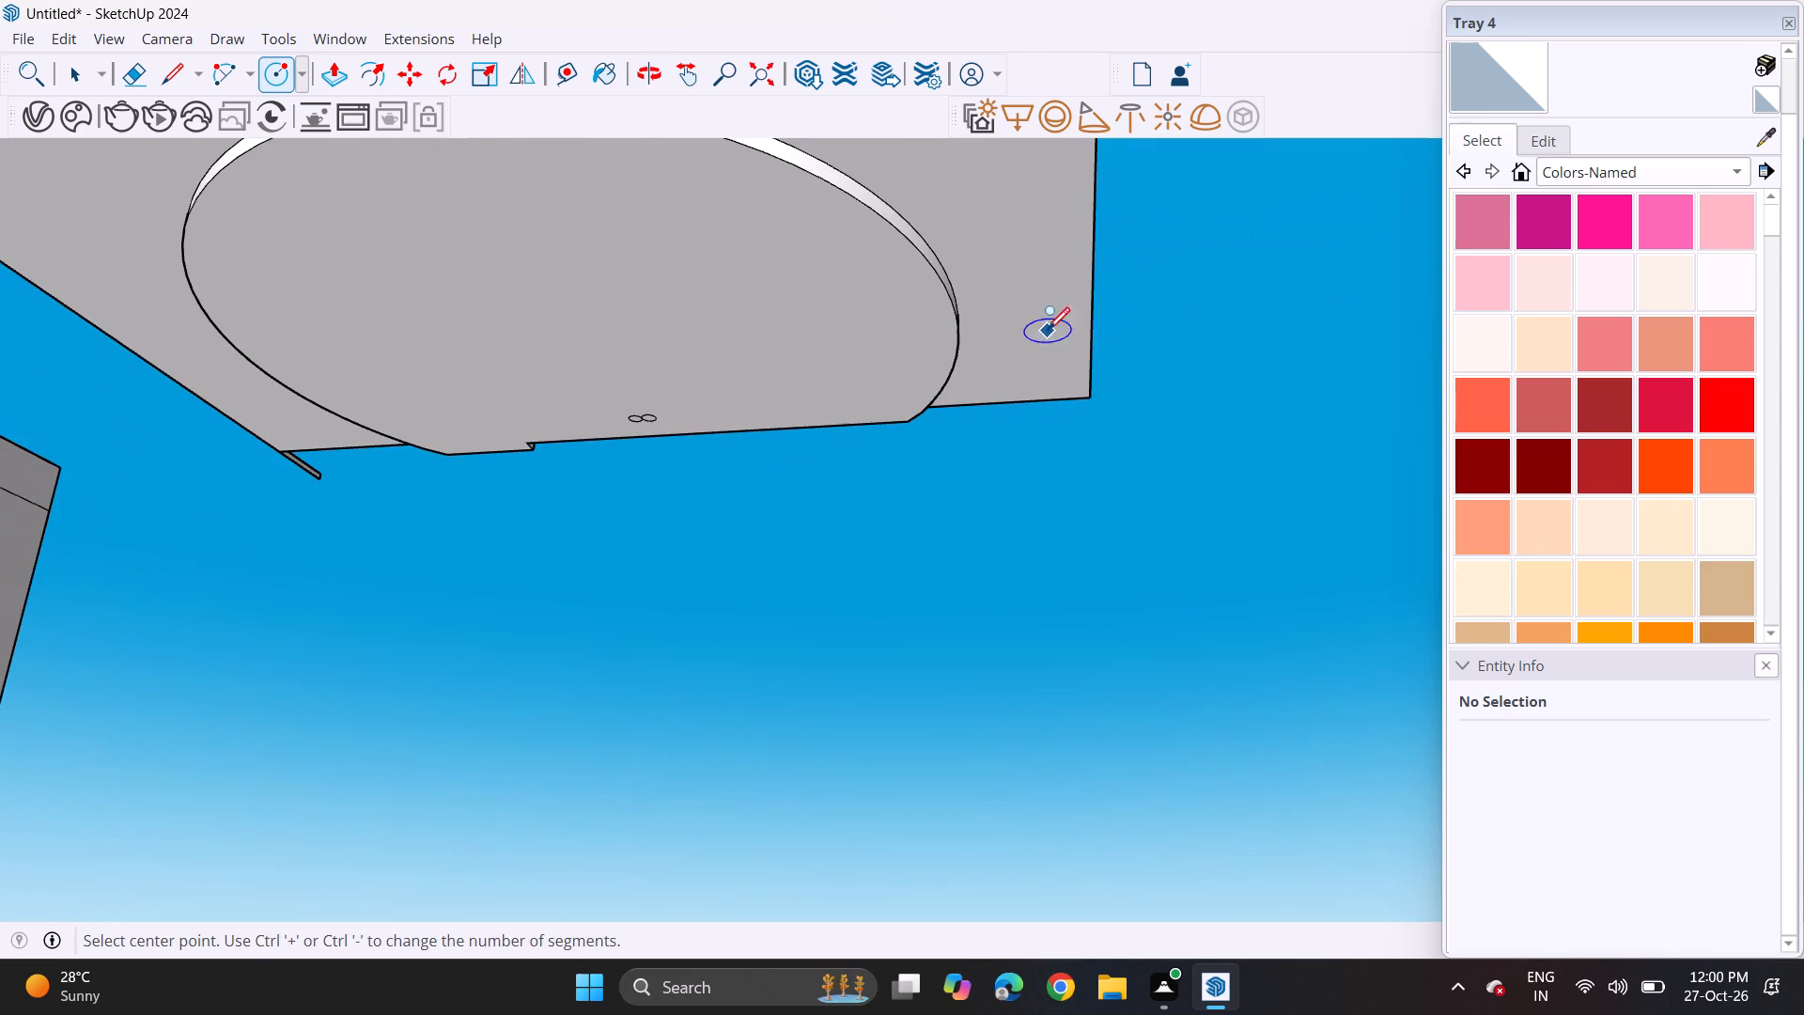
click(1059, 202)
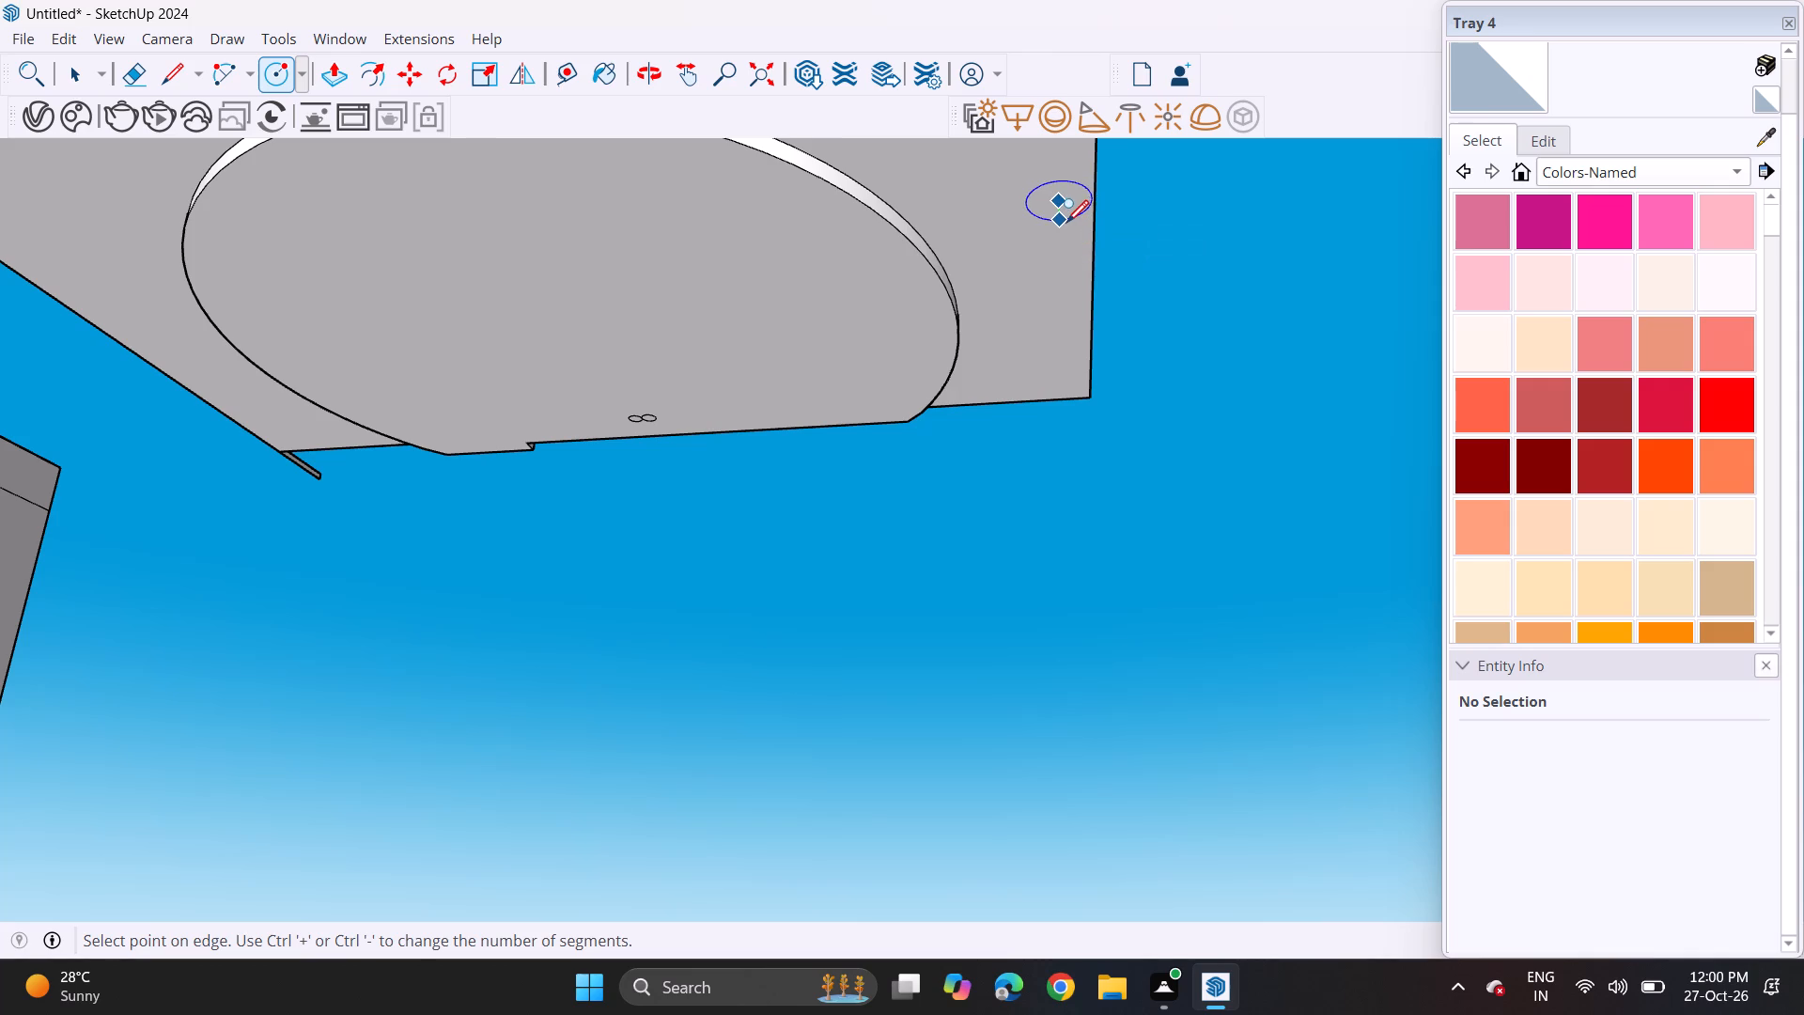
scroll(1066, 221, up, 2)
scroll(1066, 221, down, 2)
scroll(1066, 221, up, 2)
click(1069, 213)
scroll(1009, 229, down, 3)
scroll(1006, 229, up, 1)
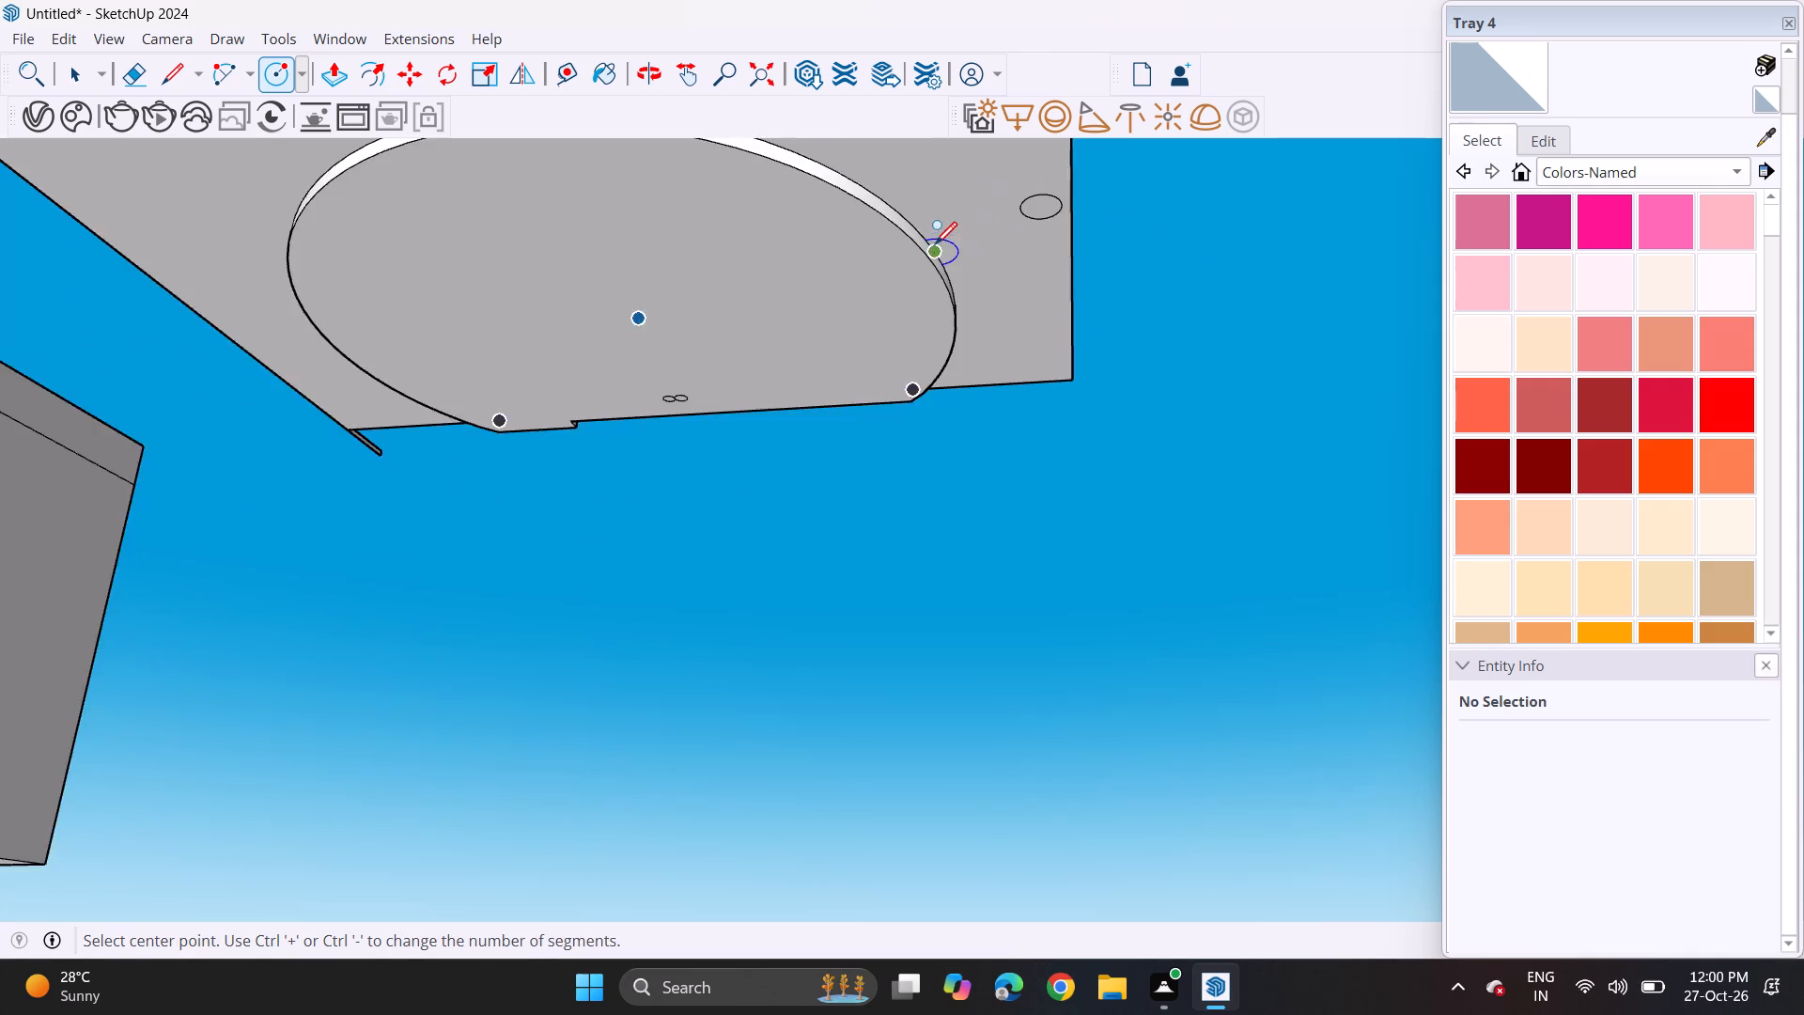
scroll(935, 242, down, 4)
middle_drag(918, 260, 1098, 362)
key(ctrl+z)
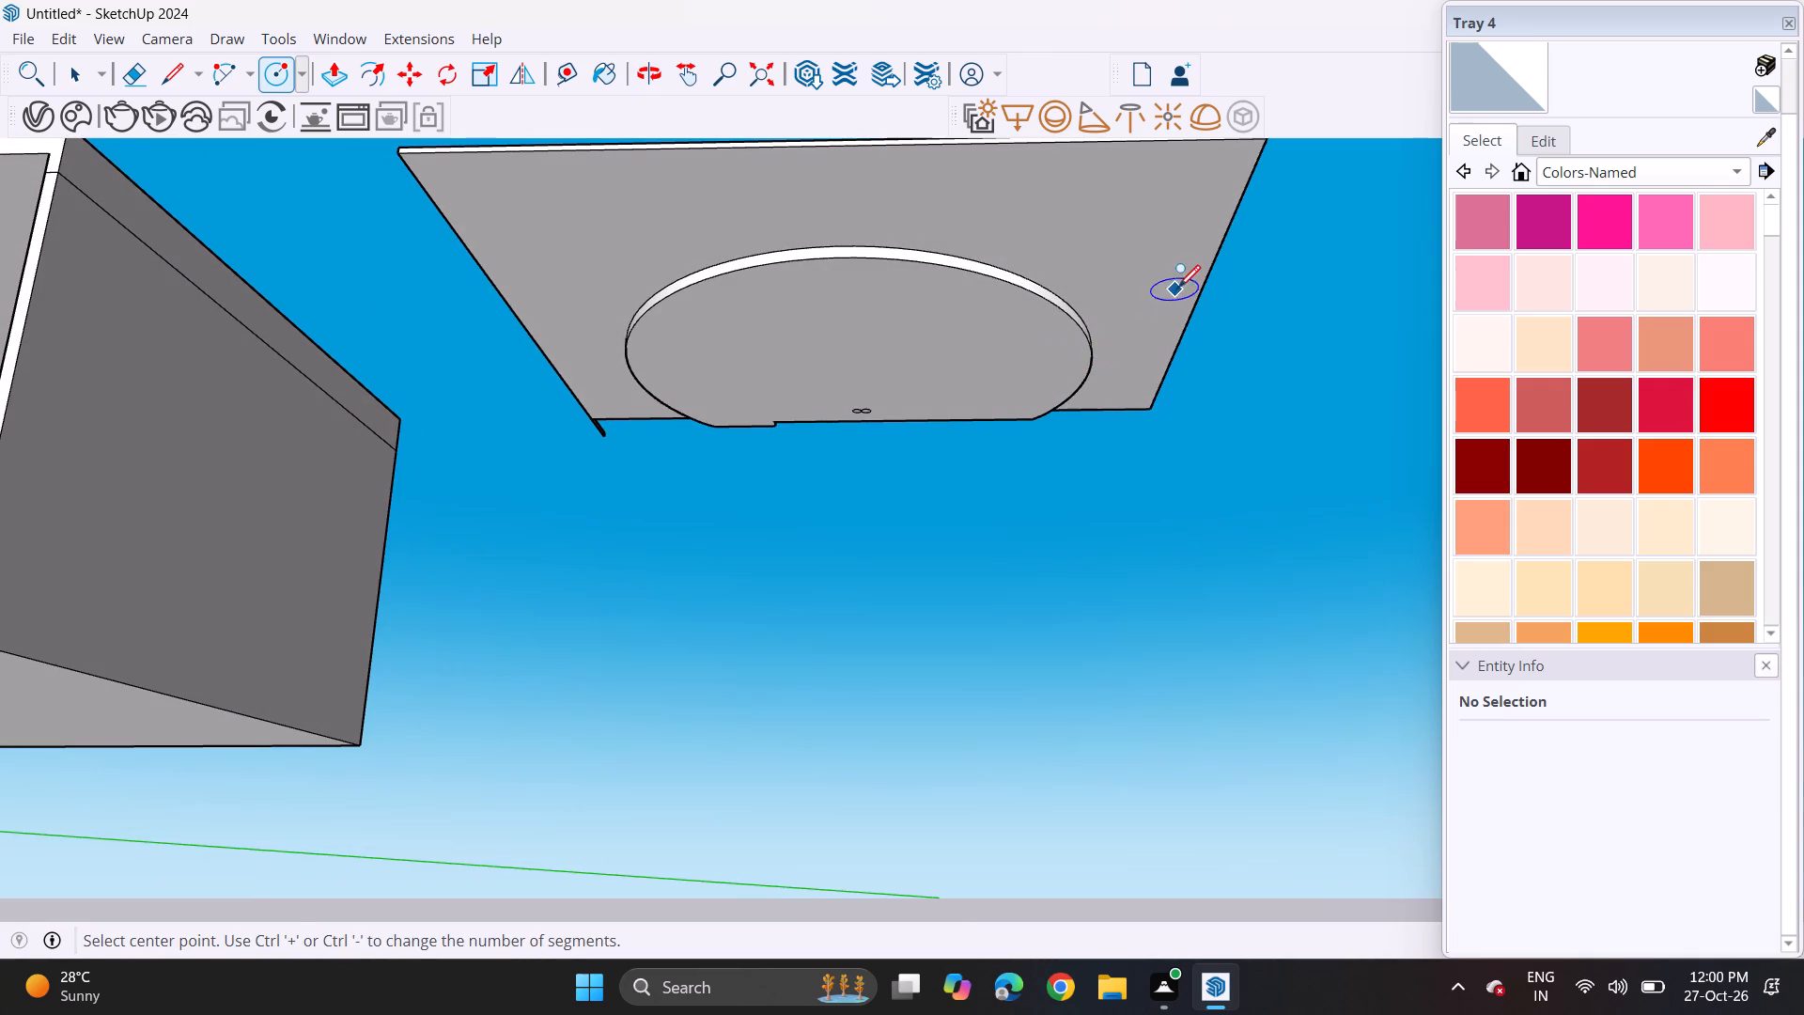
Draw a circle of about 2 5/8" radius on the surrounding ceiling face, on the side away from the room.
scroll(1184, 278, up, 6)
scroll(1184, 278, down, 1)
scroll(1164, 303, up, 1)
click(1163, 299)
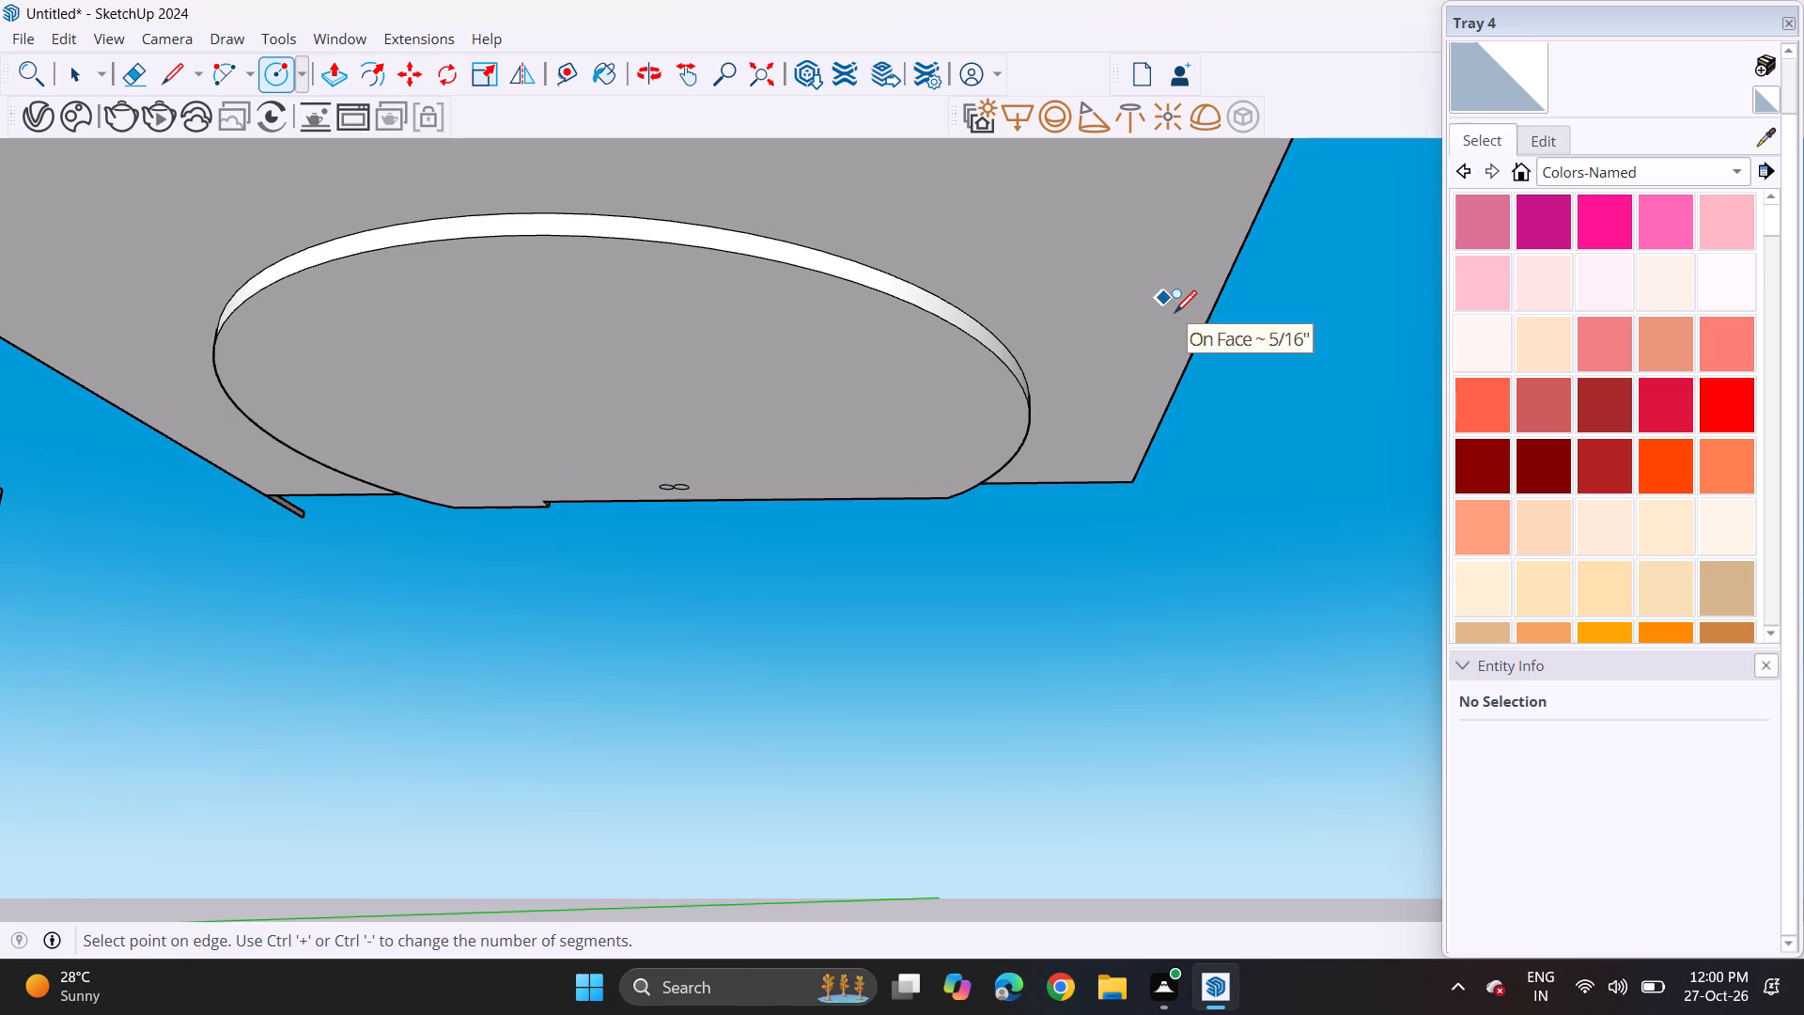
scroll(1174, 310, up, 5)
click(1180, 284)
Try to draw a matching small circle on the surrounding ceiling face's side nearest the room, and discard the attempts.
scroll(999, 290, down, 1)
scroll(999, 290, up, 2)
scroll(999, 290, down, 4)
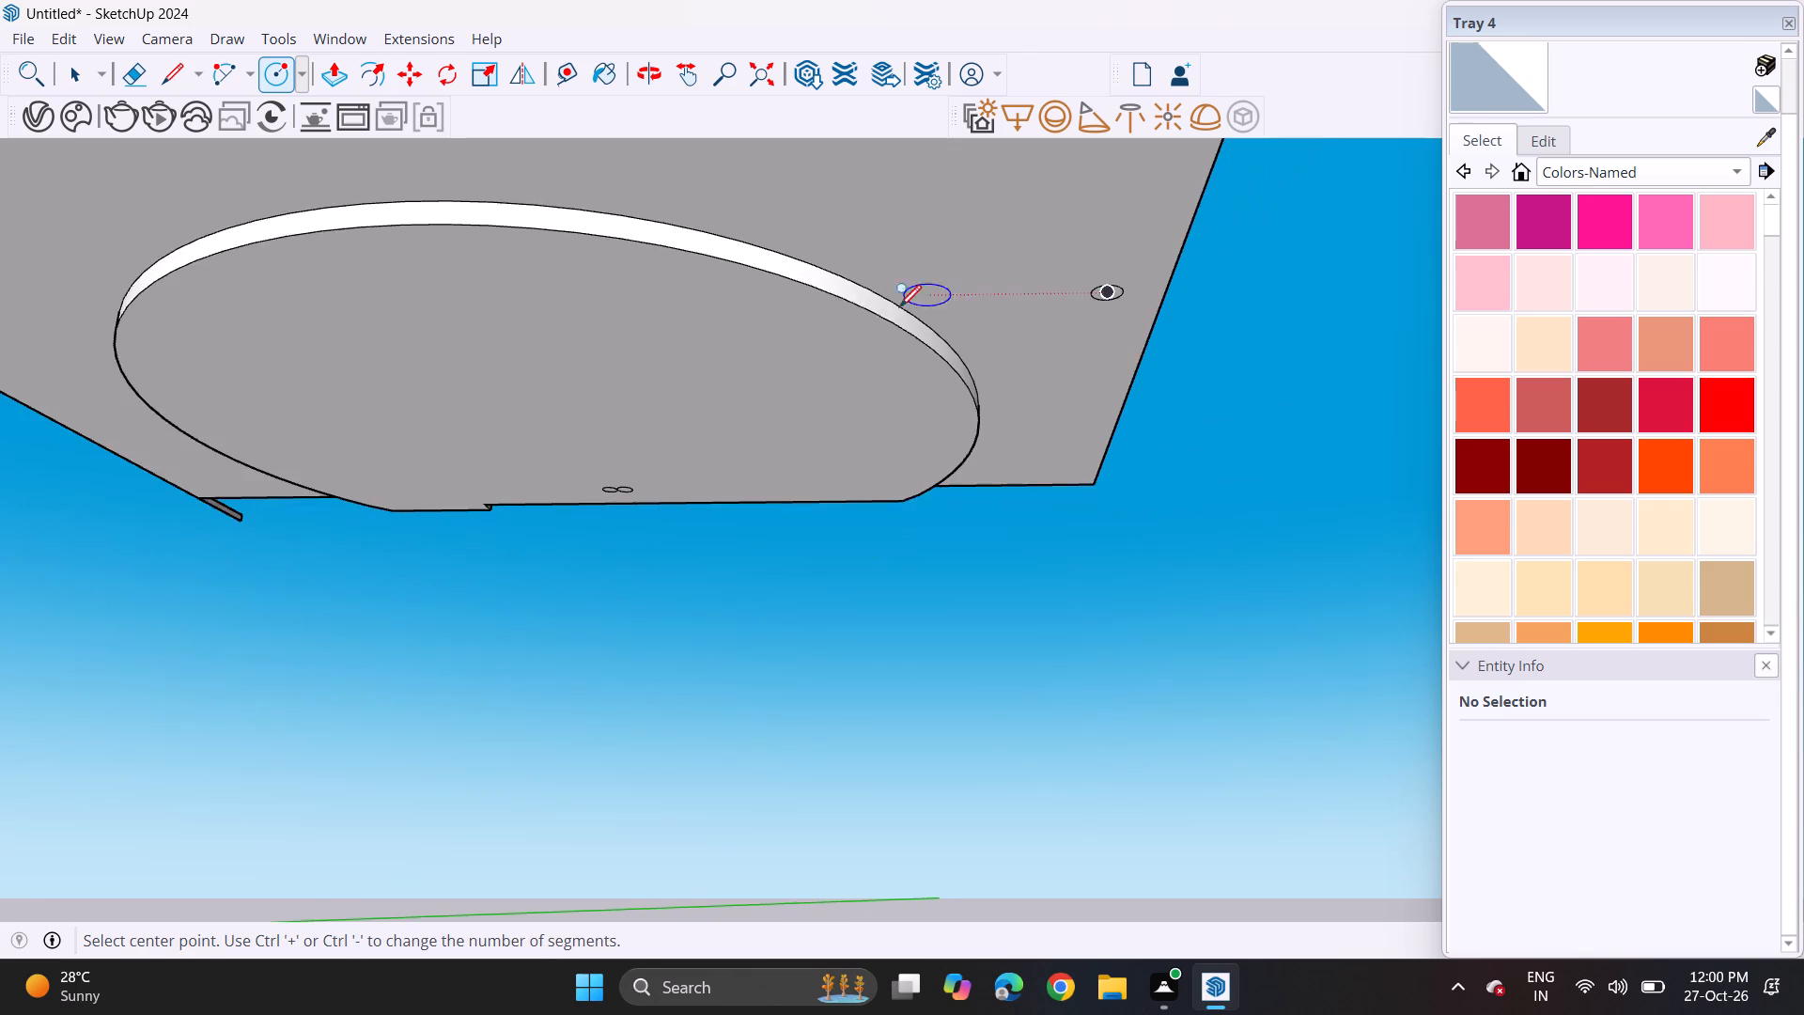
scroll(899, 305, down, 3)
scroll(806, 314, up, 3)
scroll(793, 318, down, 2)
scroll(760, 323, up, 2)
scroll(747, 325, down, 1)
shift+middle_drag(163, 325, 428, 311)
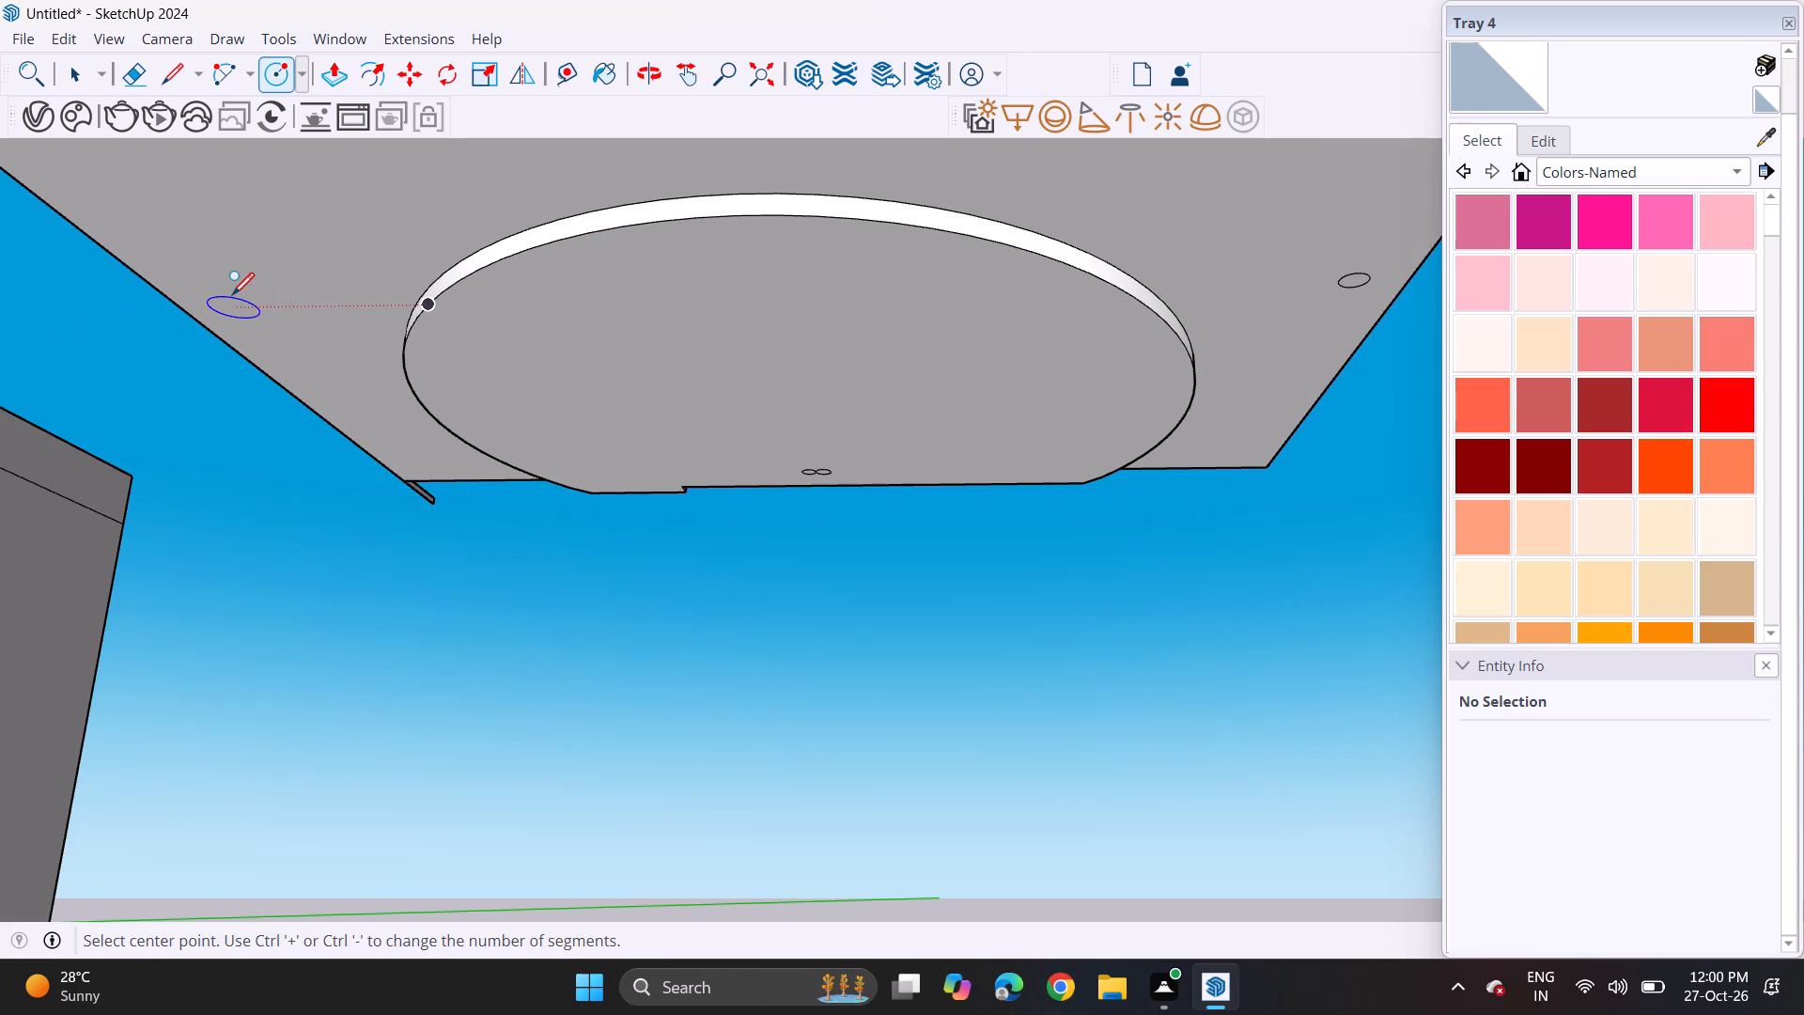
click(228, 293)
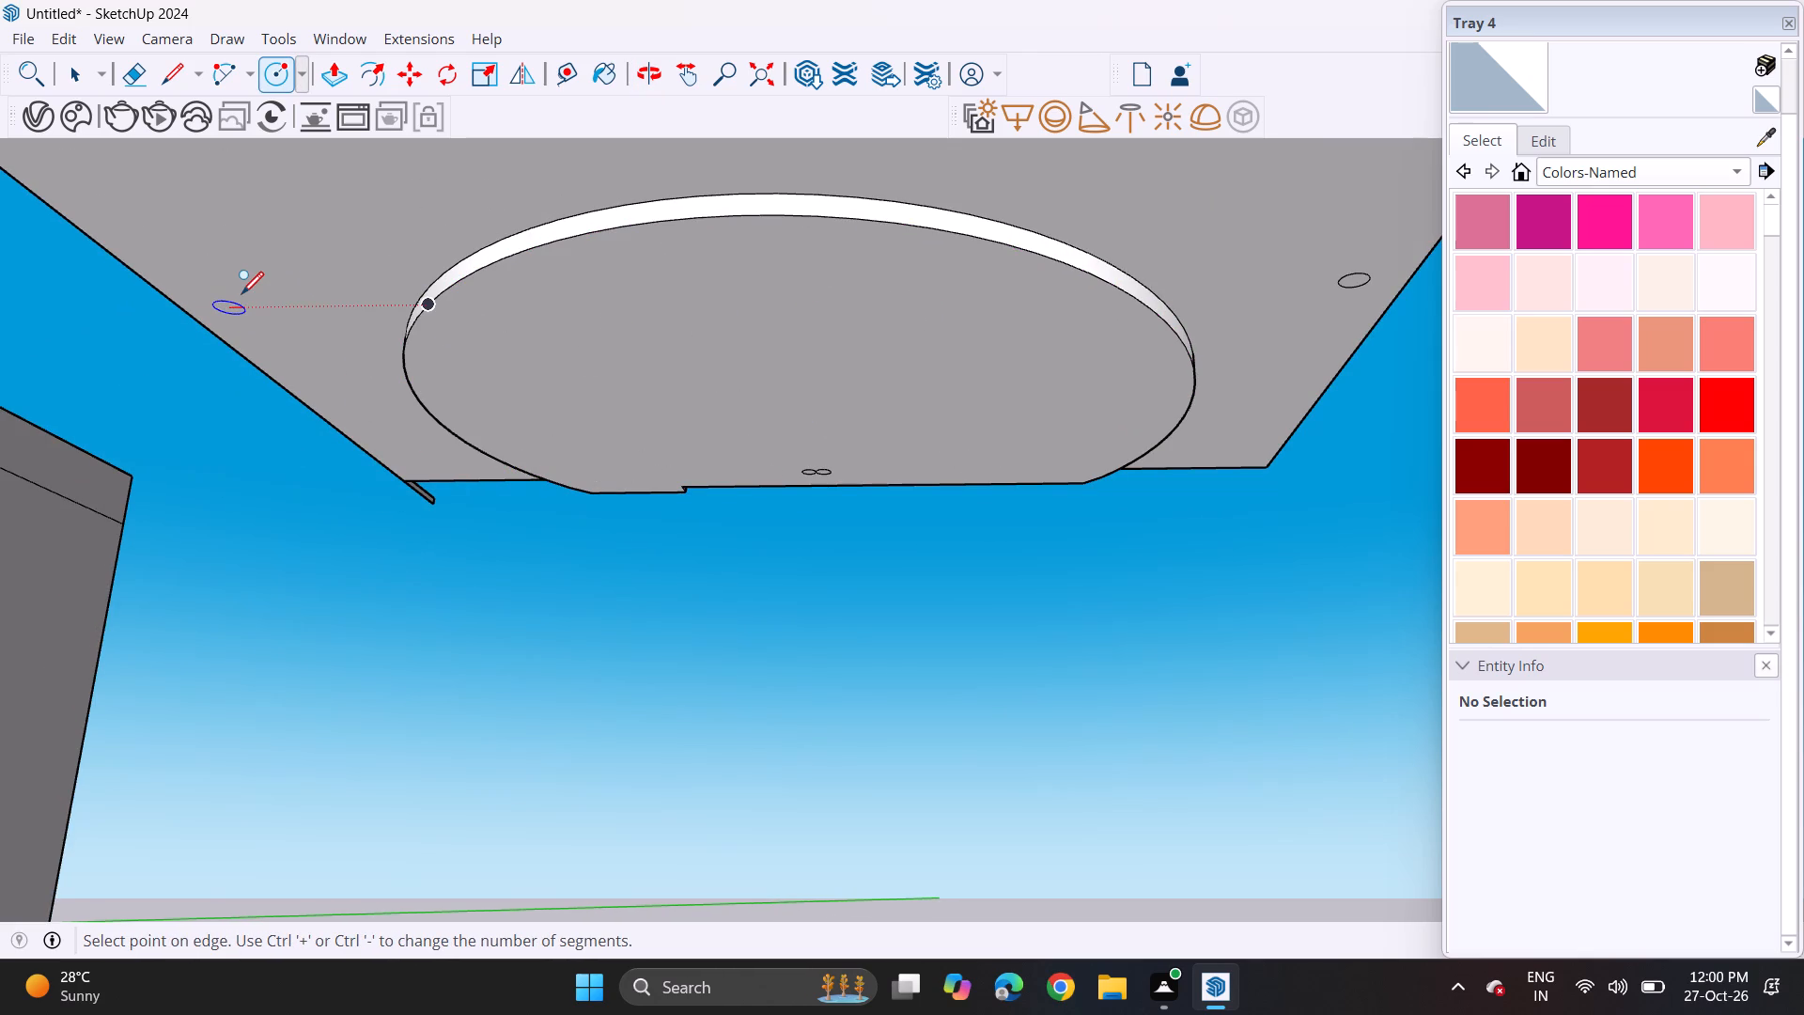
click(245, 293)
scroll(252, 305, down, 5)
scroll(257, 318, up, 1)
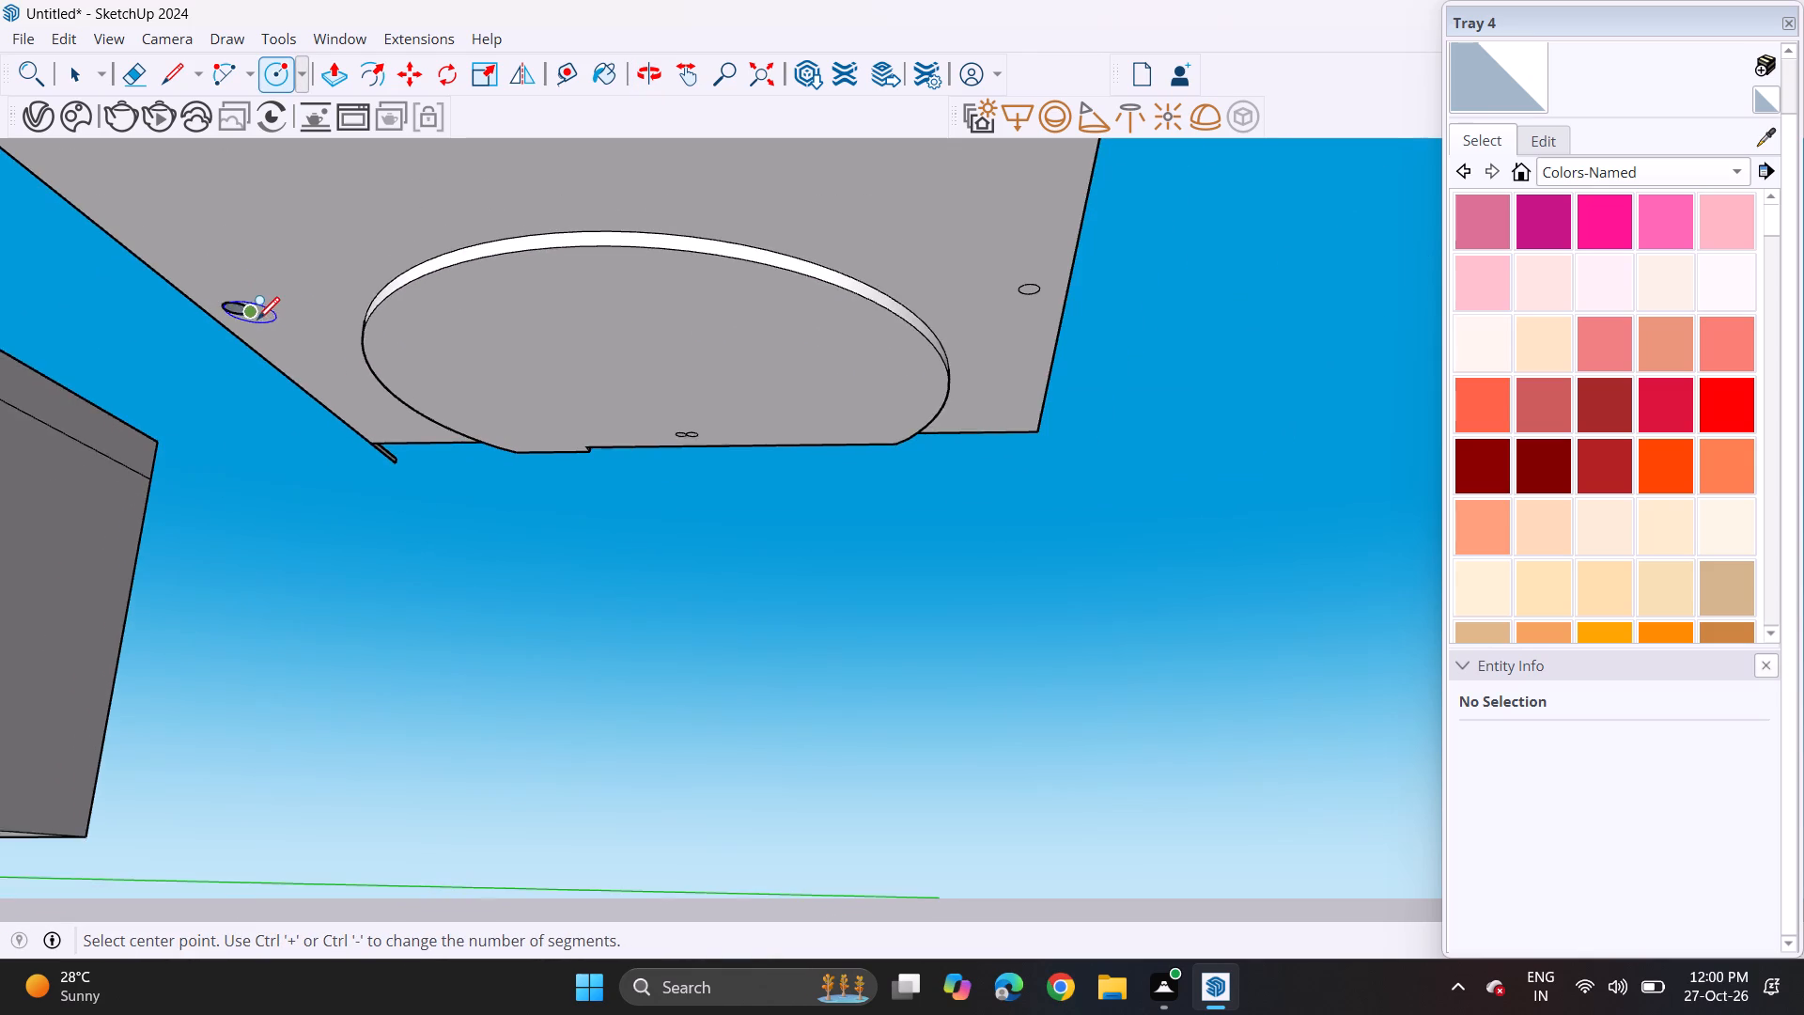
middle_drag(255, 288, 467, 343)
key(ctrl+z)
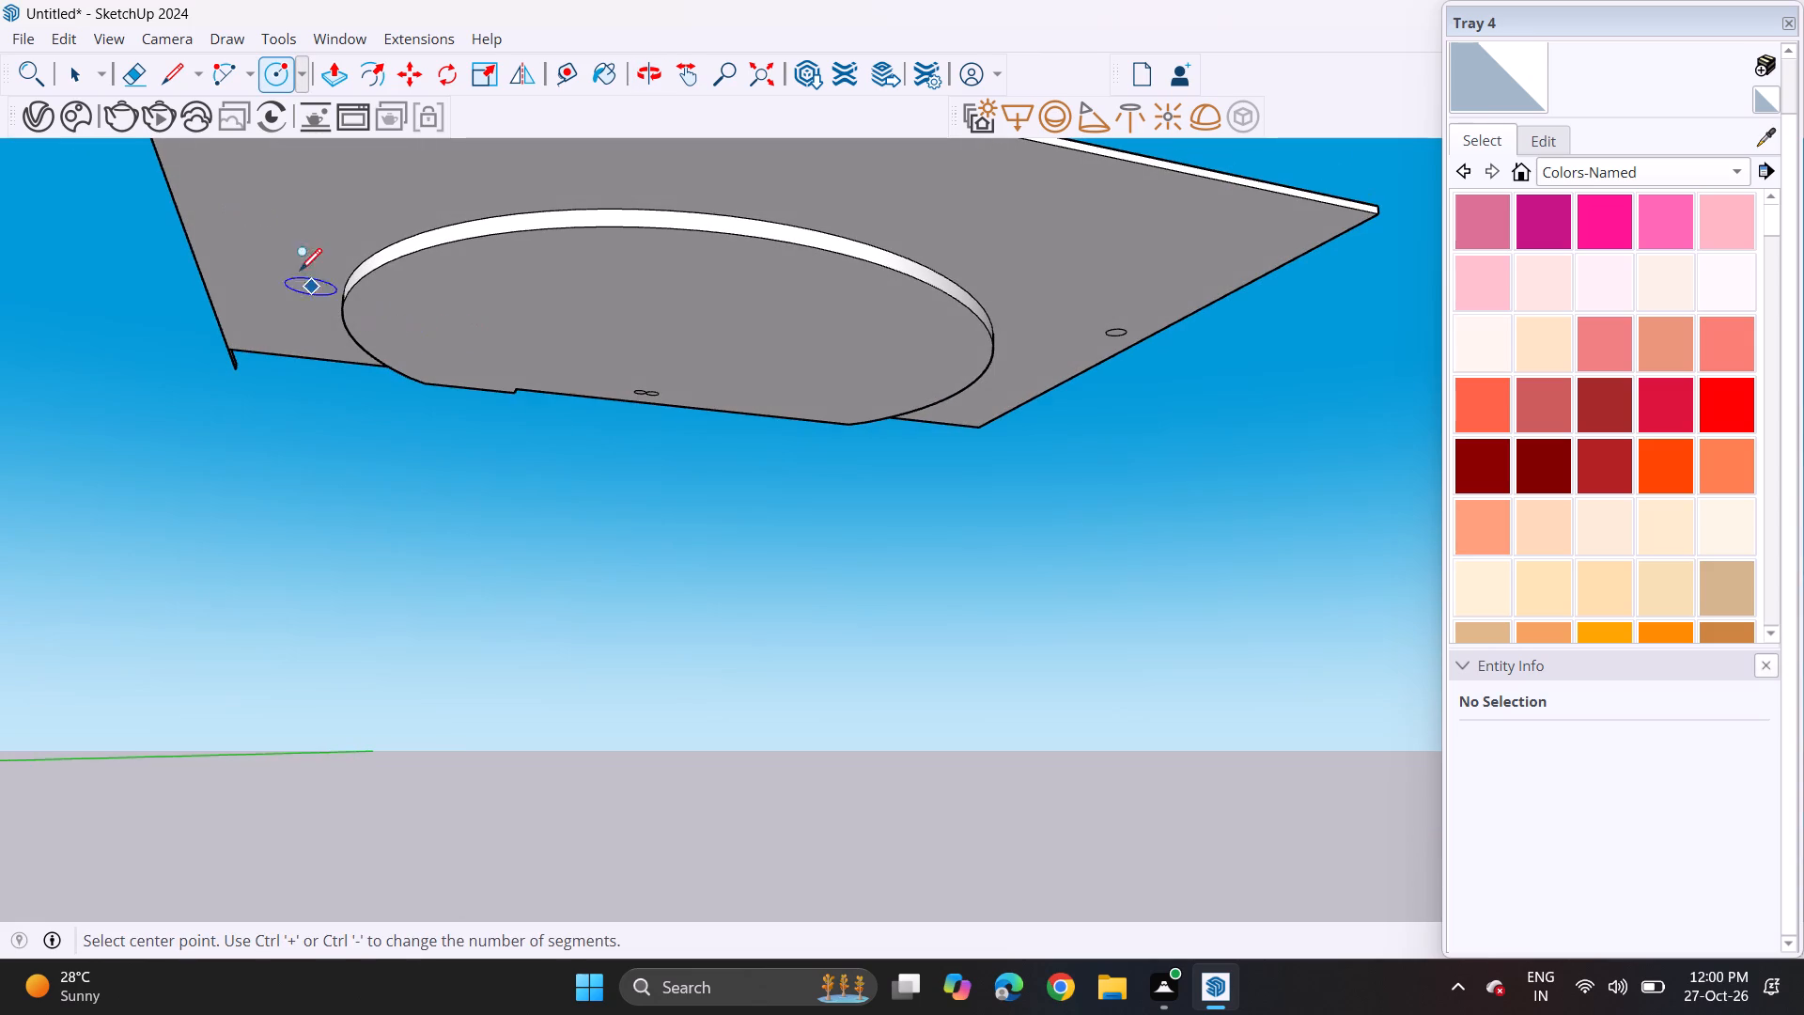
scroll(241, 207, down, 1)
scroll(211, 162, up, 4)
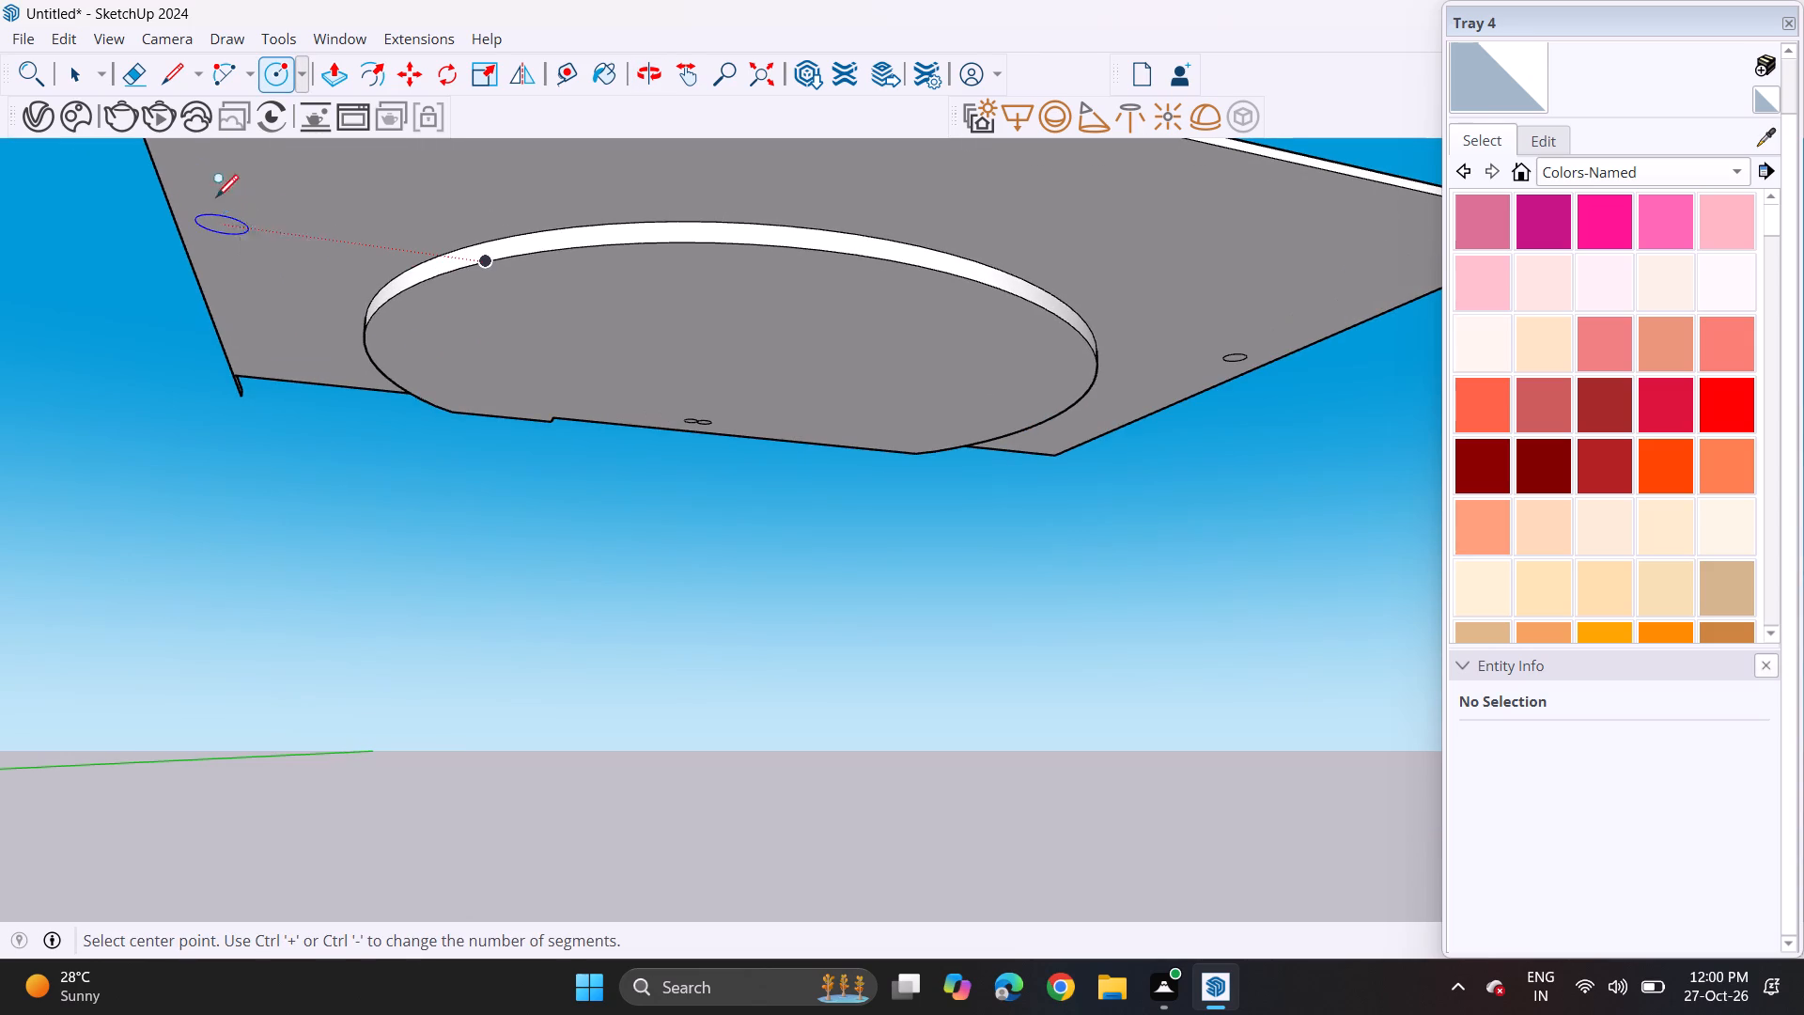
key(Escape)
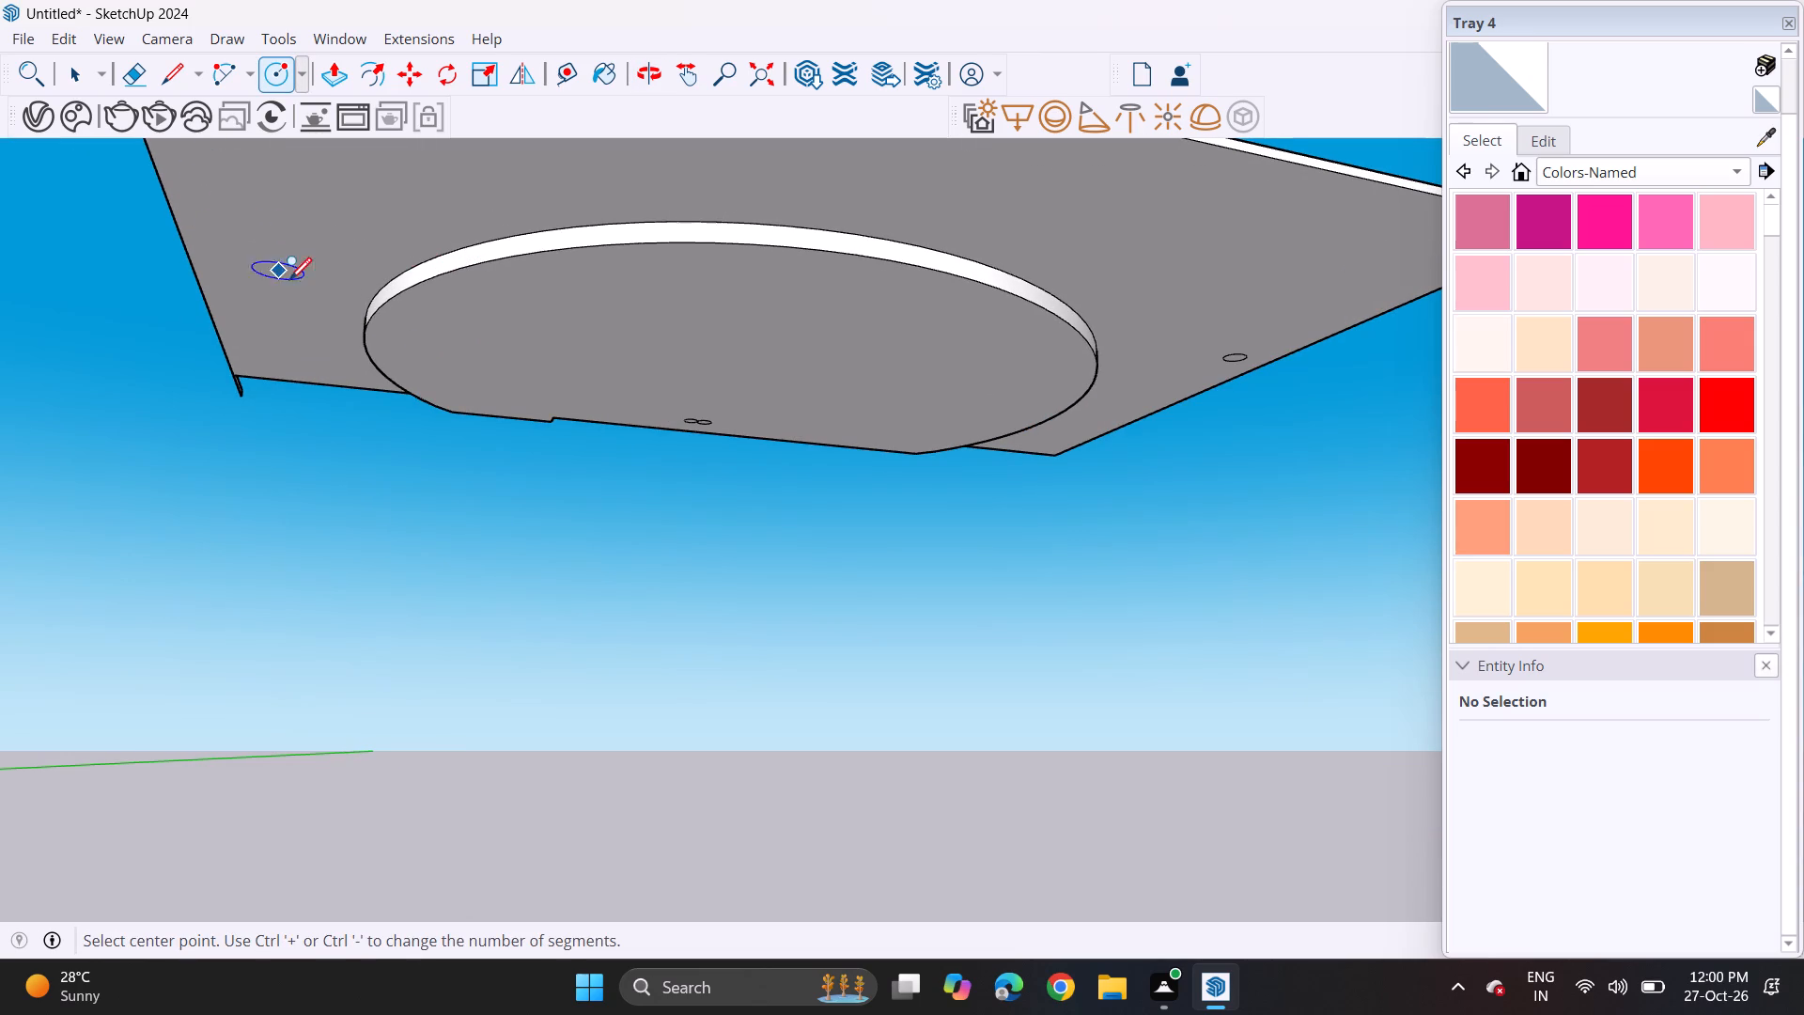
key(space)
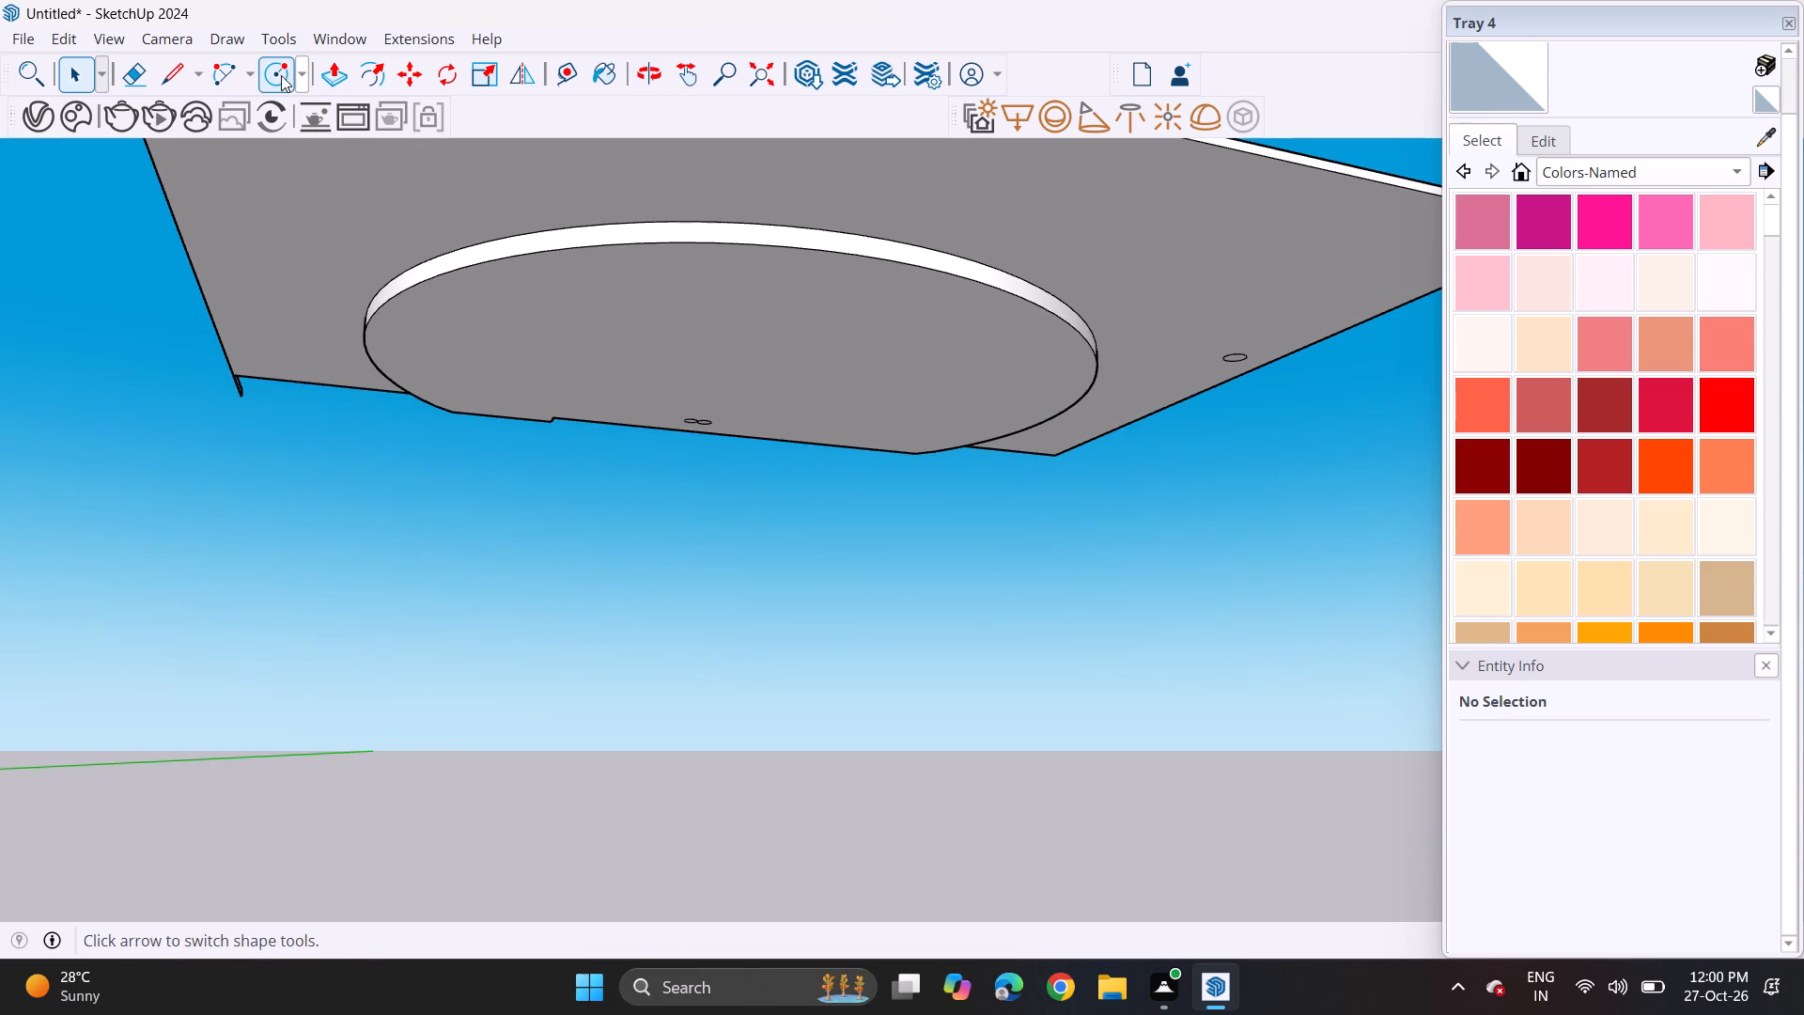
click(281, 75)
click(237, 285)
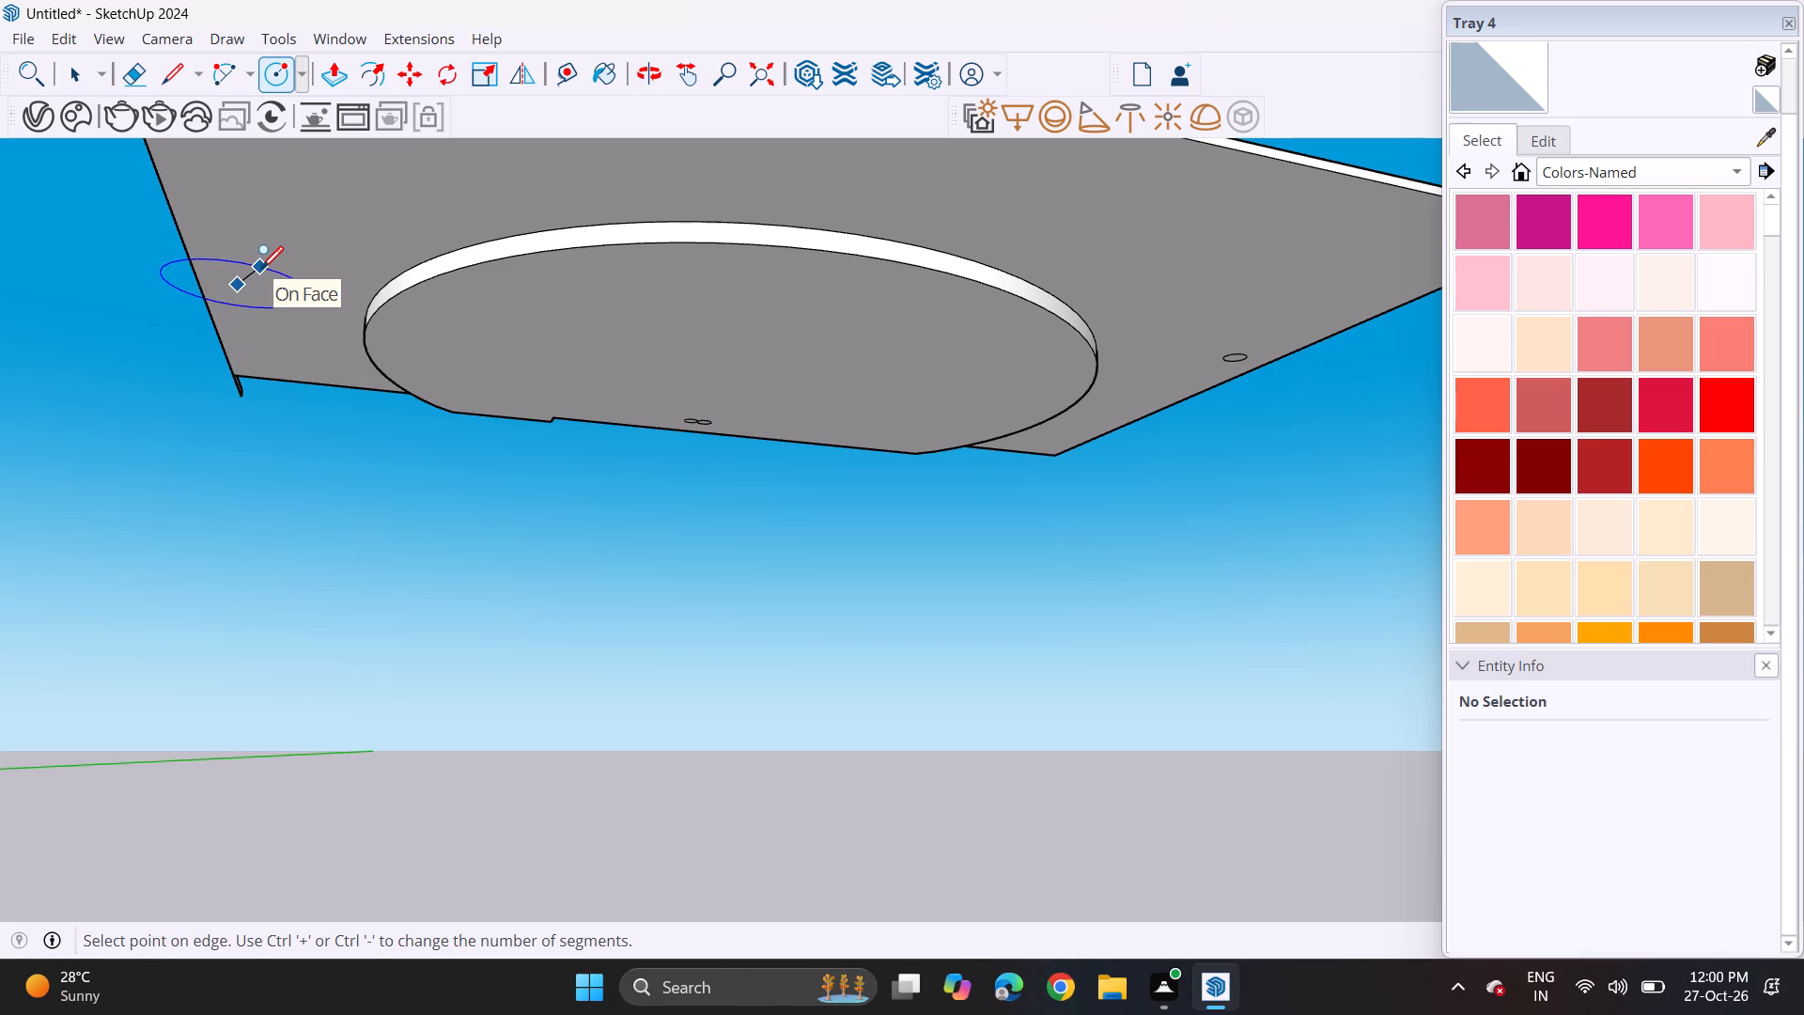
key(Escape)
Copy the small circle from the ceiling face's far side across to the side nearest the room.
middle_drag(440, 281, 335, 141)
scroll(308, 160, up, 1)
scroll(378, 291, down, 8)
shift+middle_drag(471, 318, 483, 382)
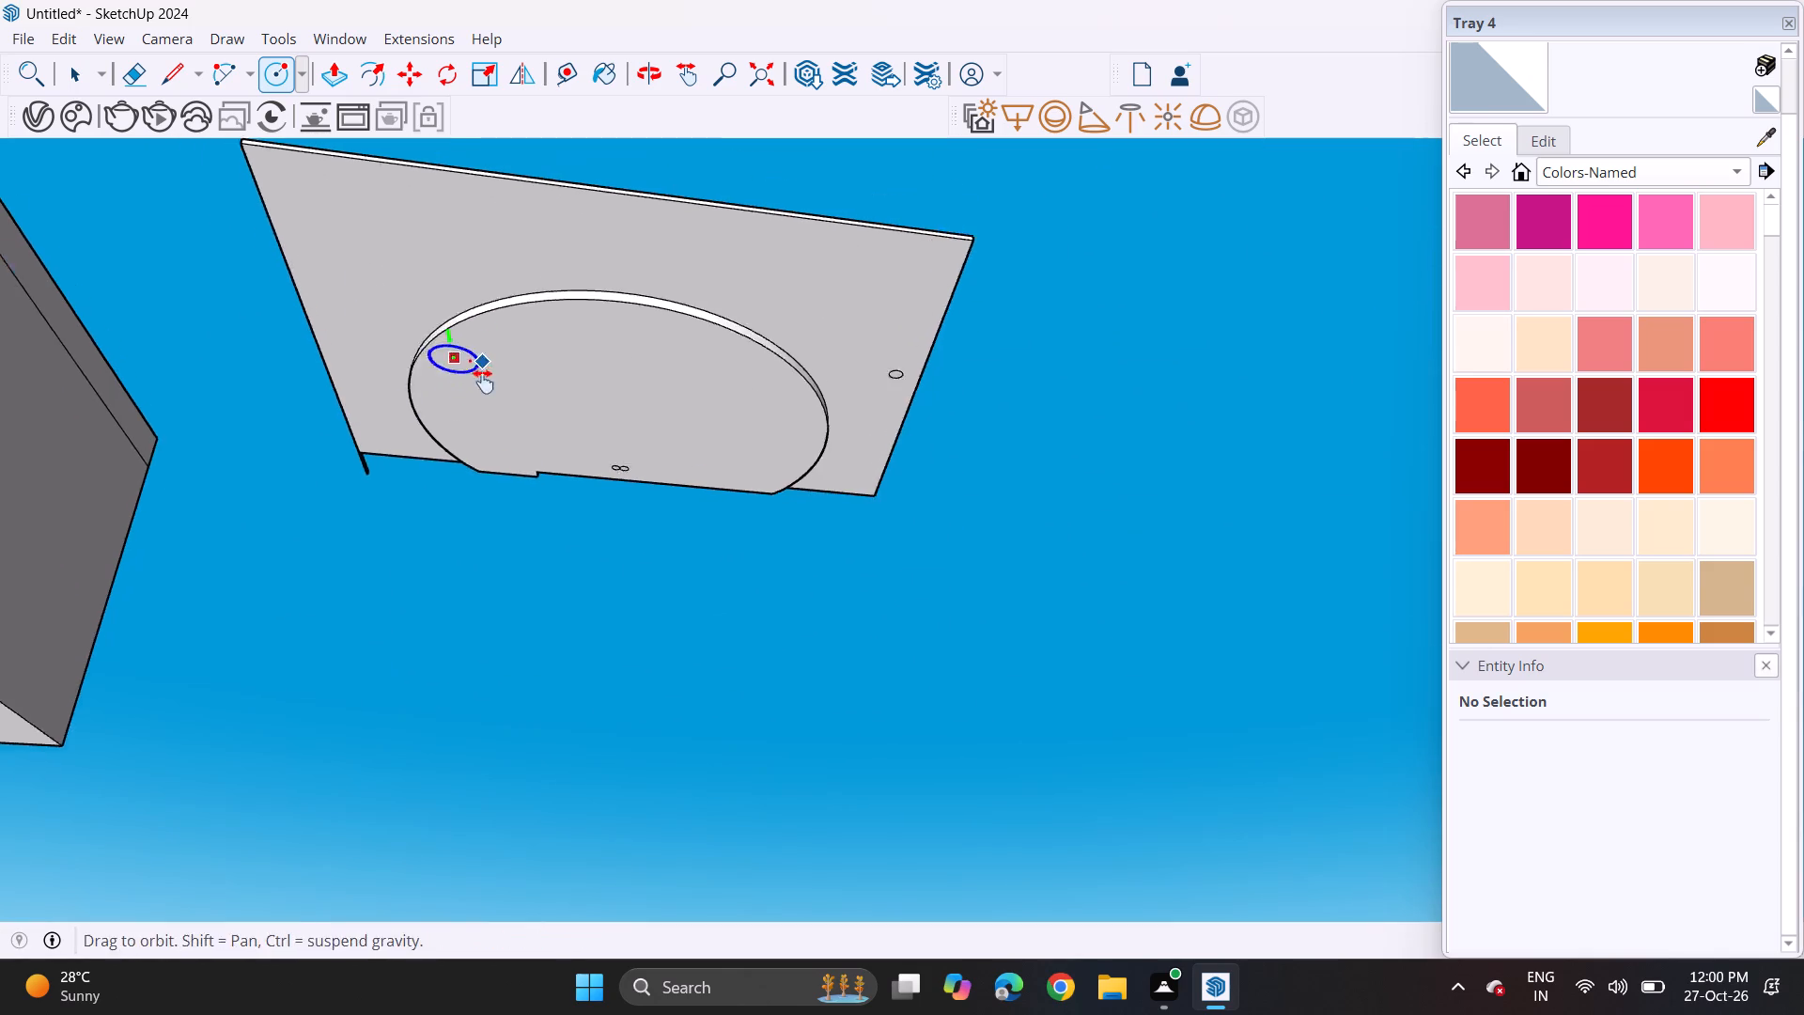
shift+middle_drag(483, 382, 496, 450)
scroll(544, 459, up, 1)
middle_drag(552, 437, 540, 340)
key(space)
click(938, 447)
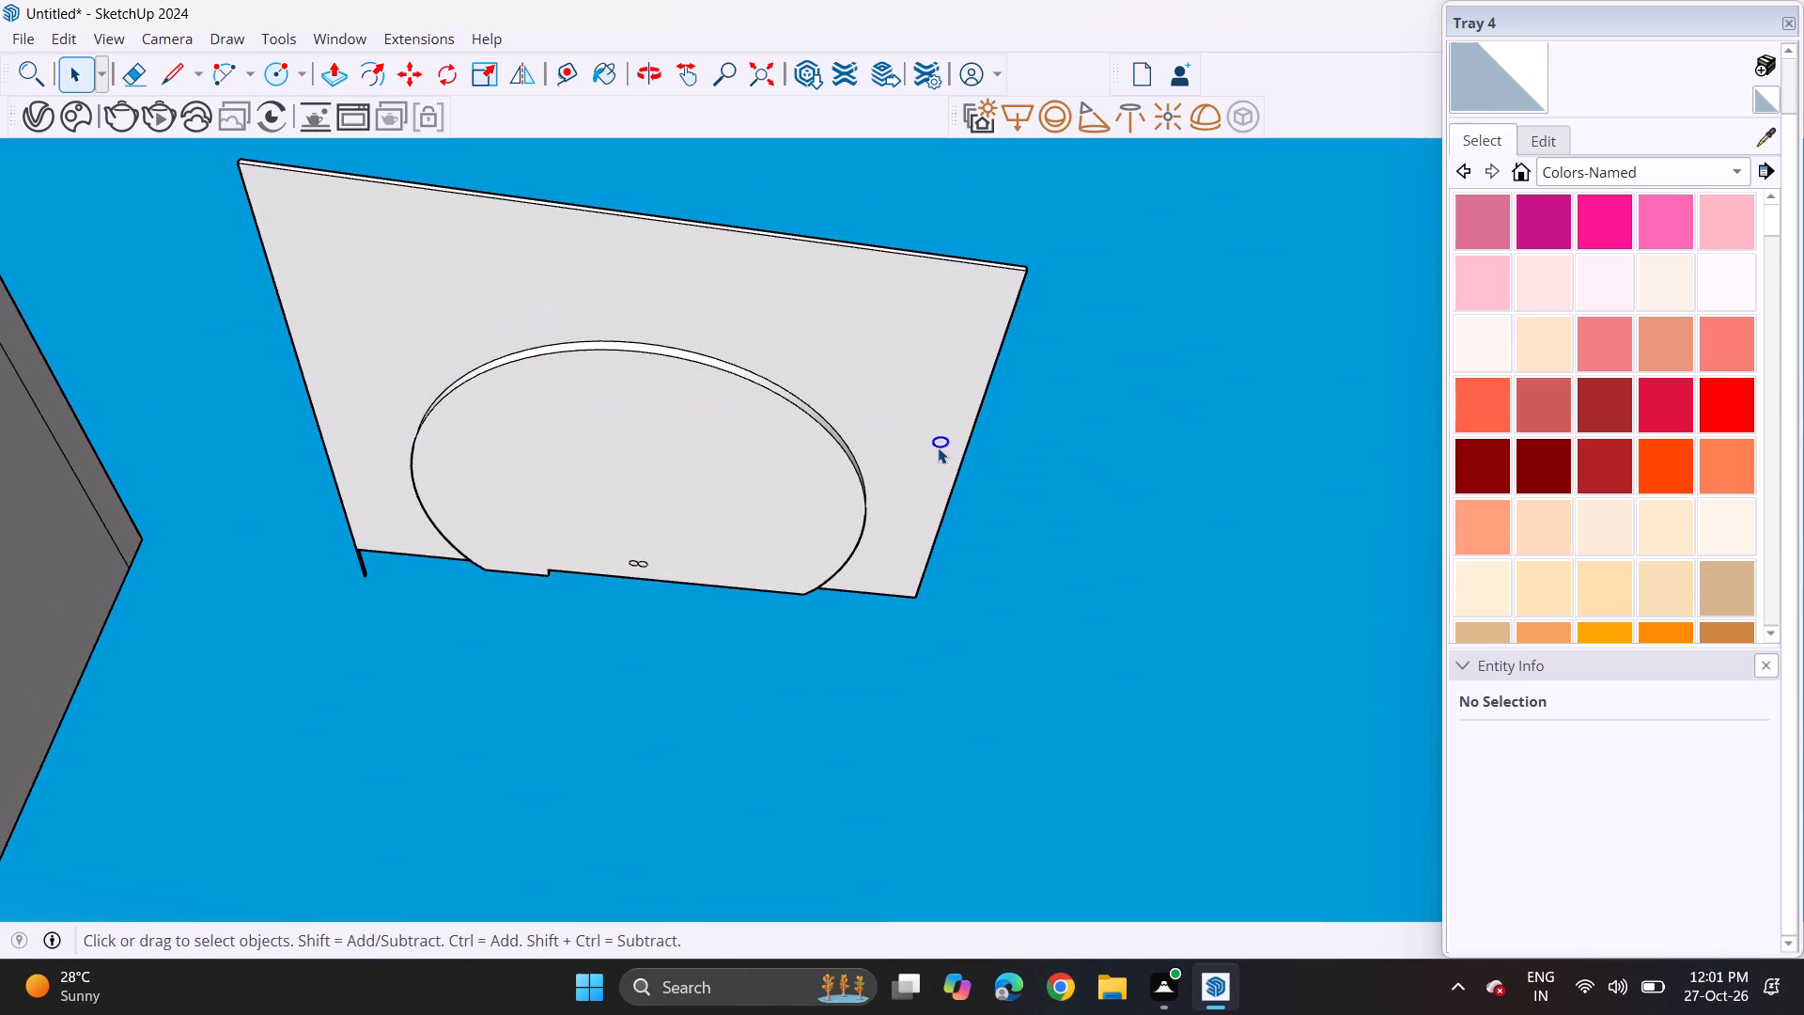
key(m)
click(976, 441)
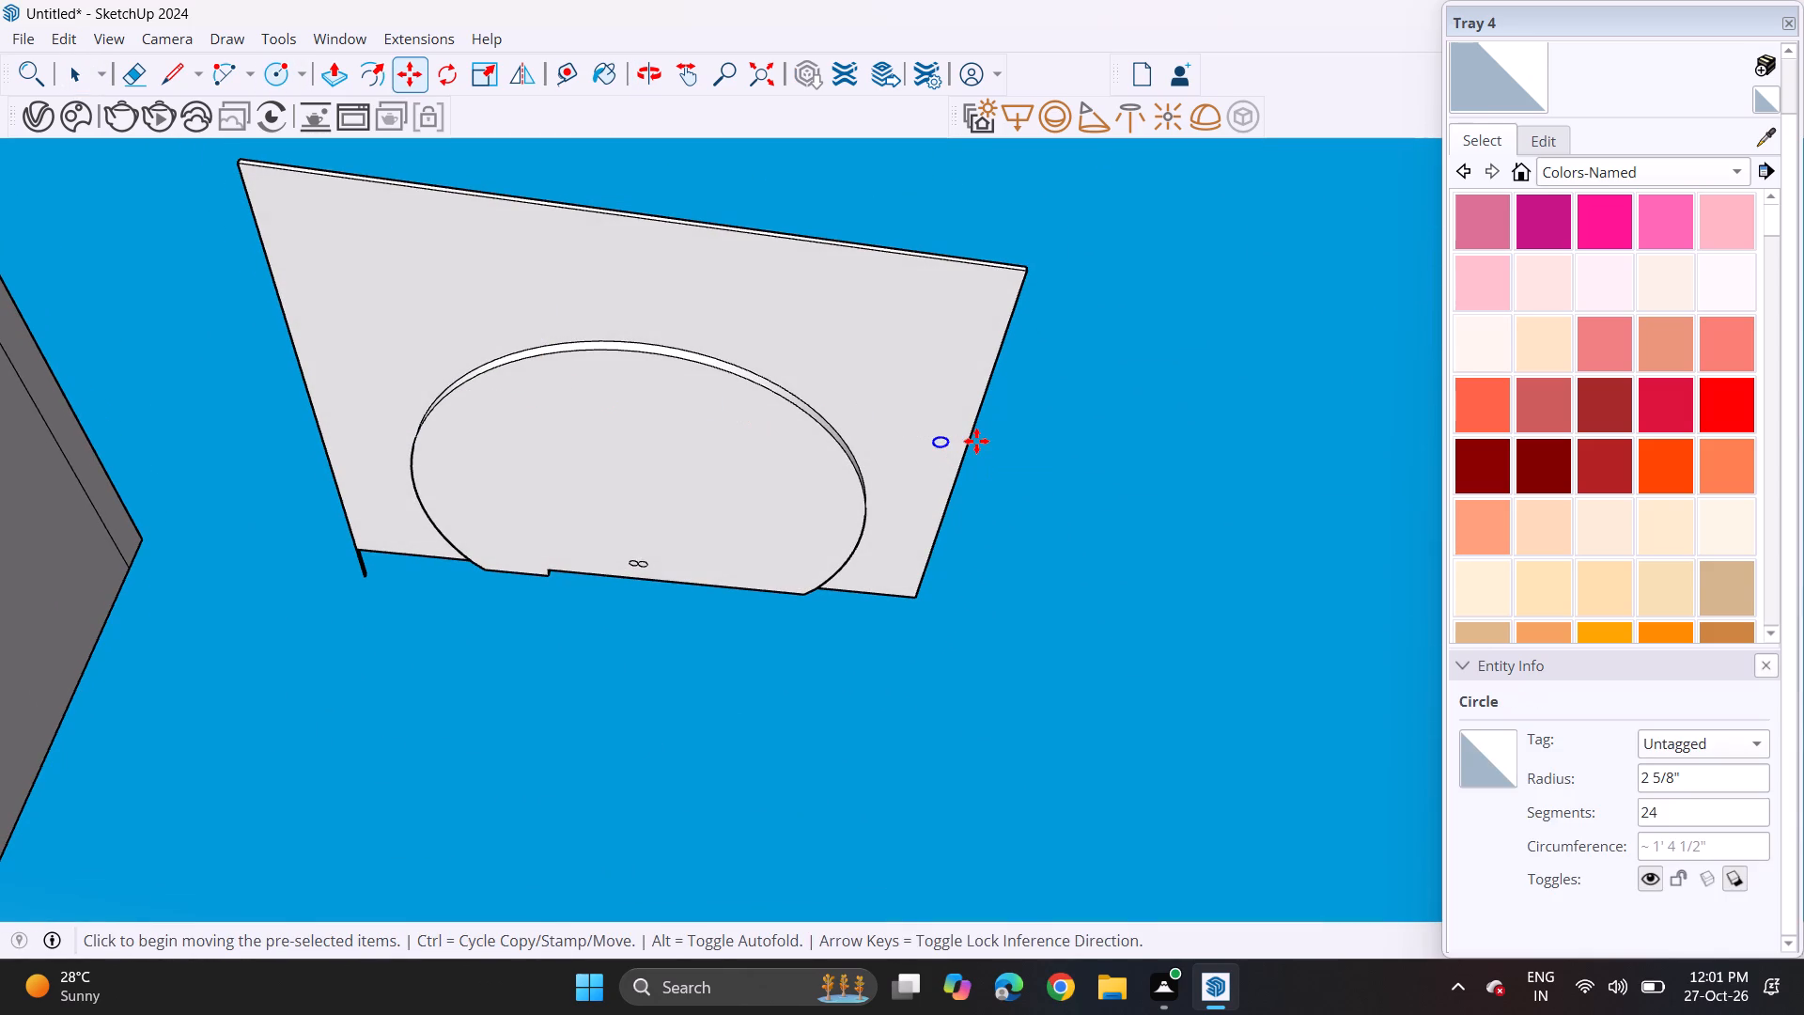
click(363, 379)
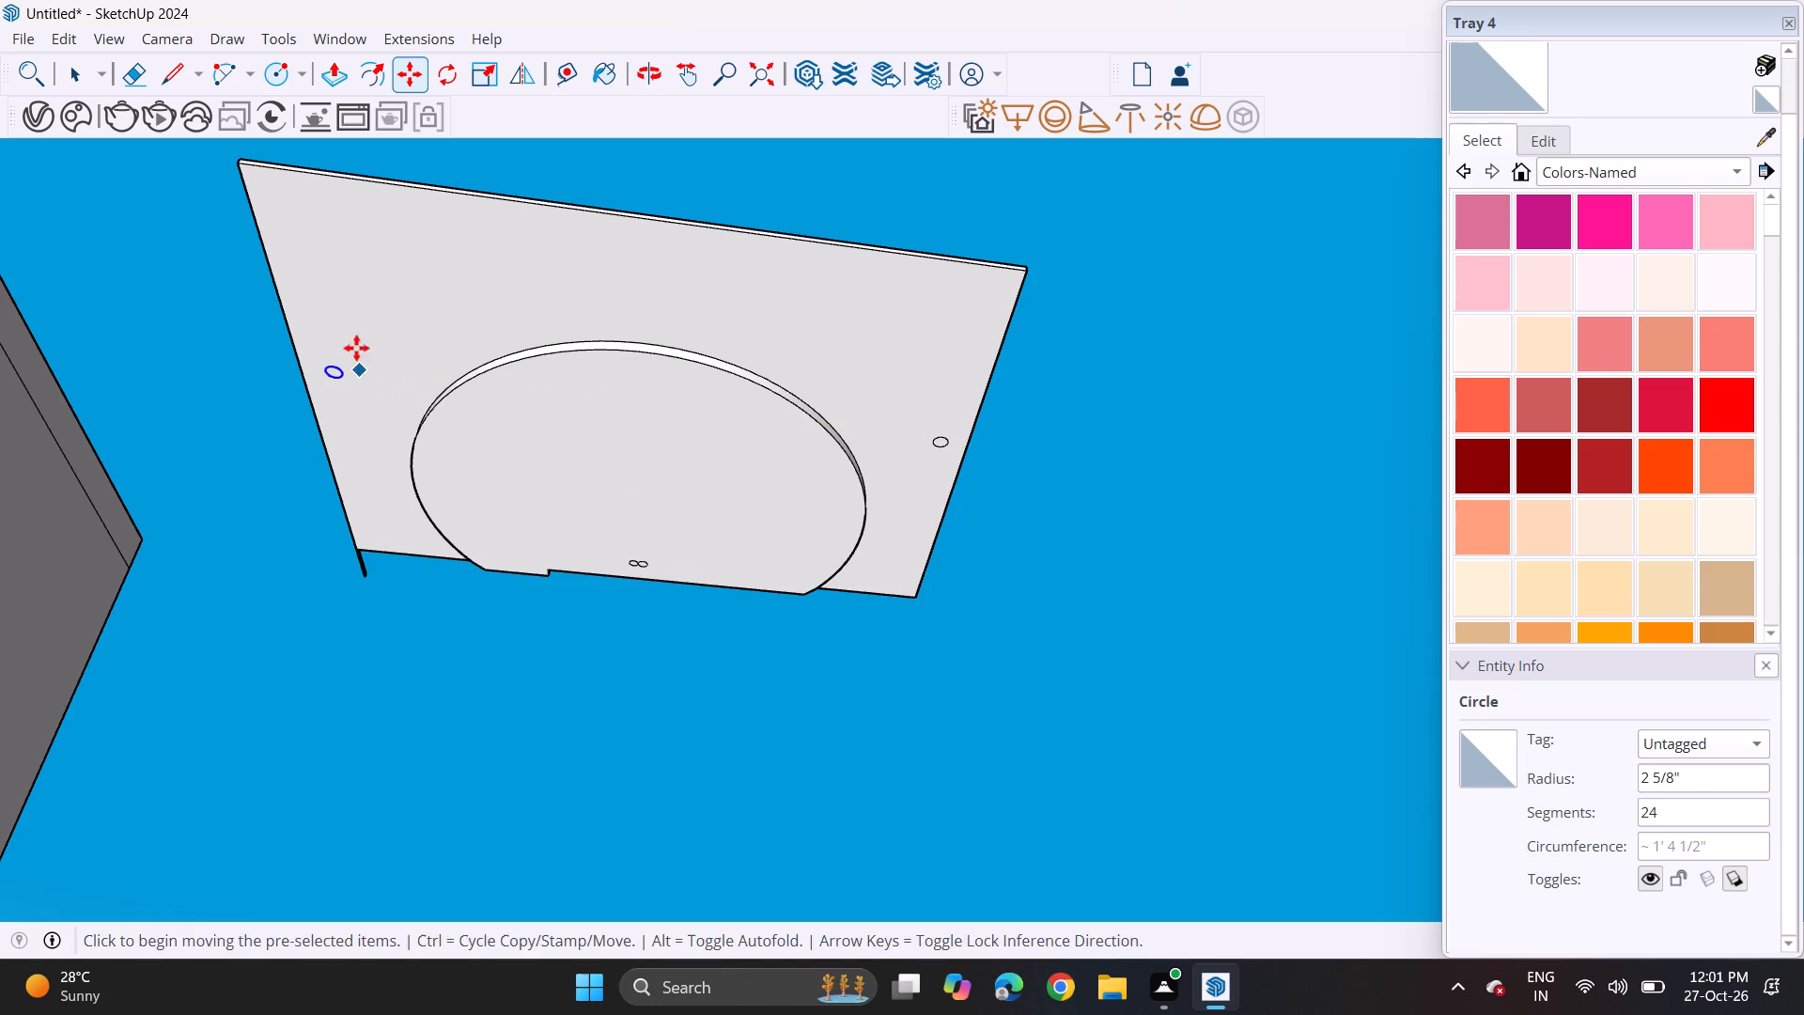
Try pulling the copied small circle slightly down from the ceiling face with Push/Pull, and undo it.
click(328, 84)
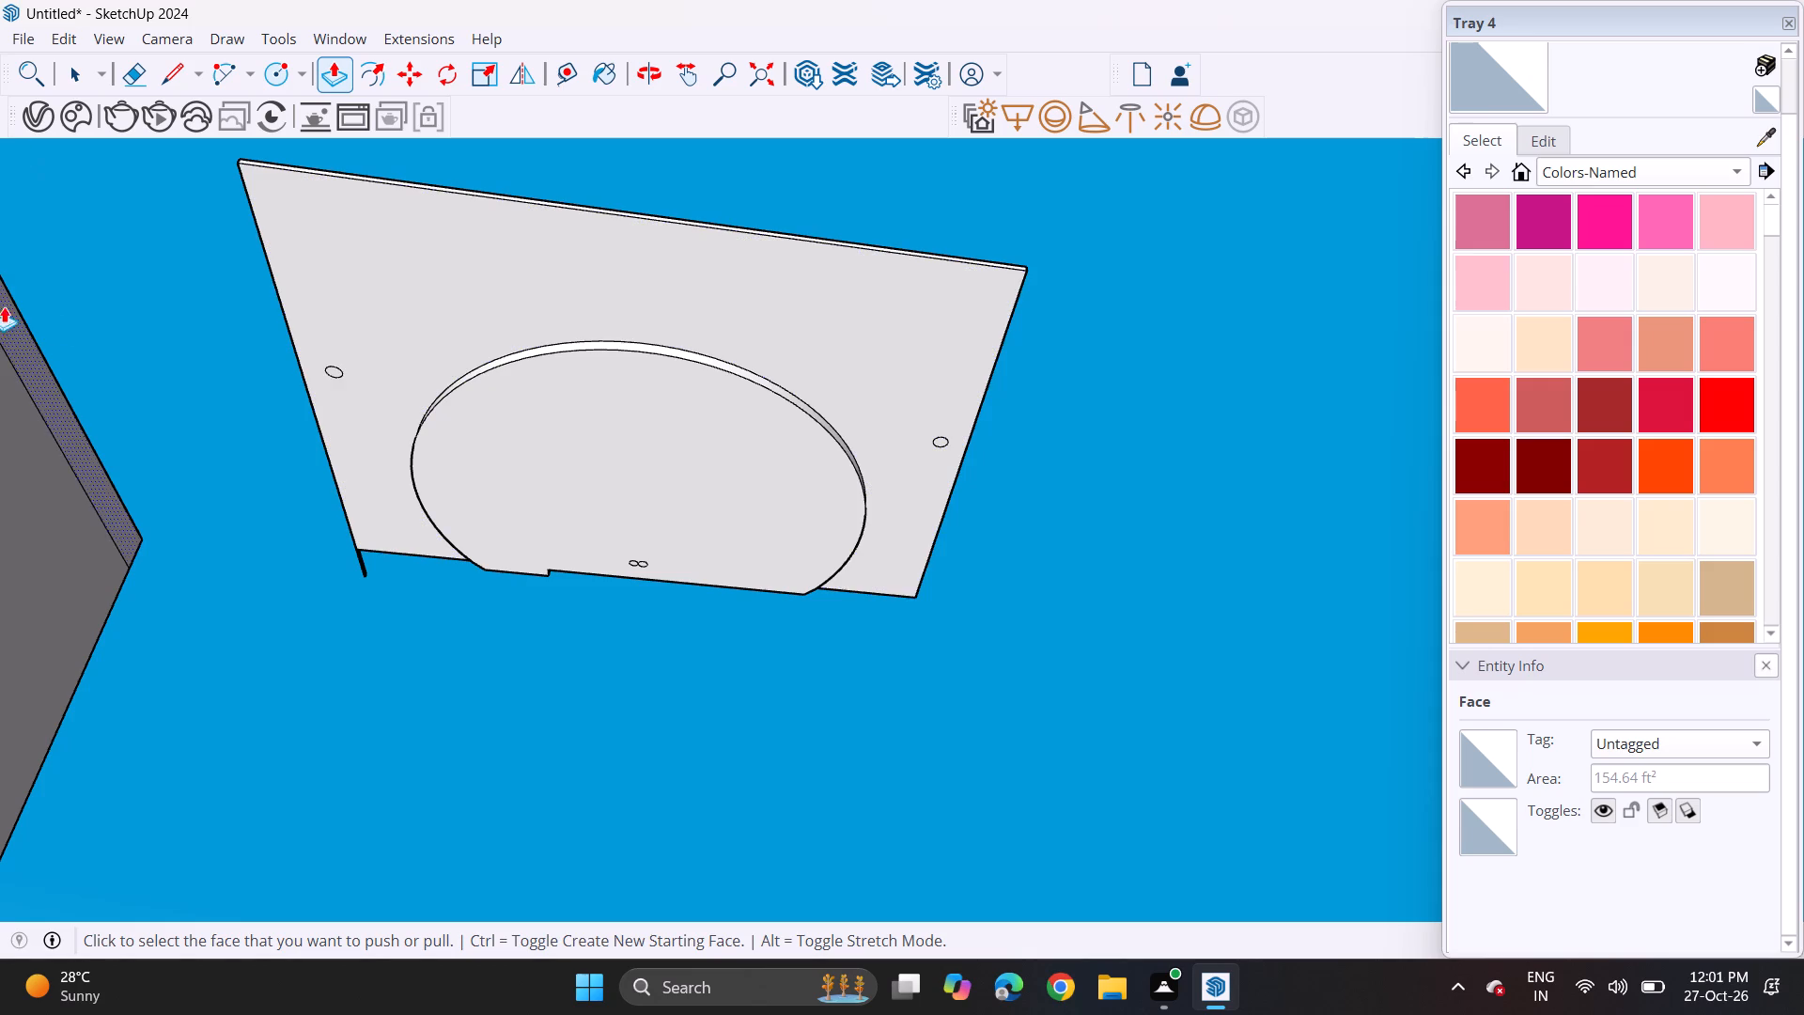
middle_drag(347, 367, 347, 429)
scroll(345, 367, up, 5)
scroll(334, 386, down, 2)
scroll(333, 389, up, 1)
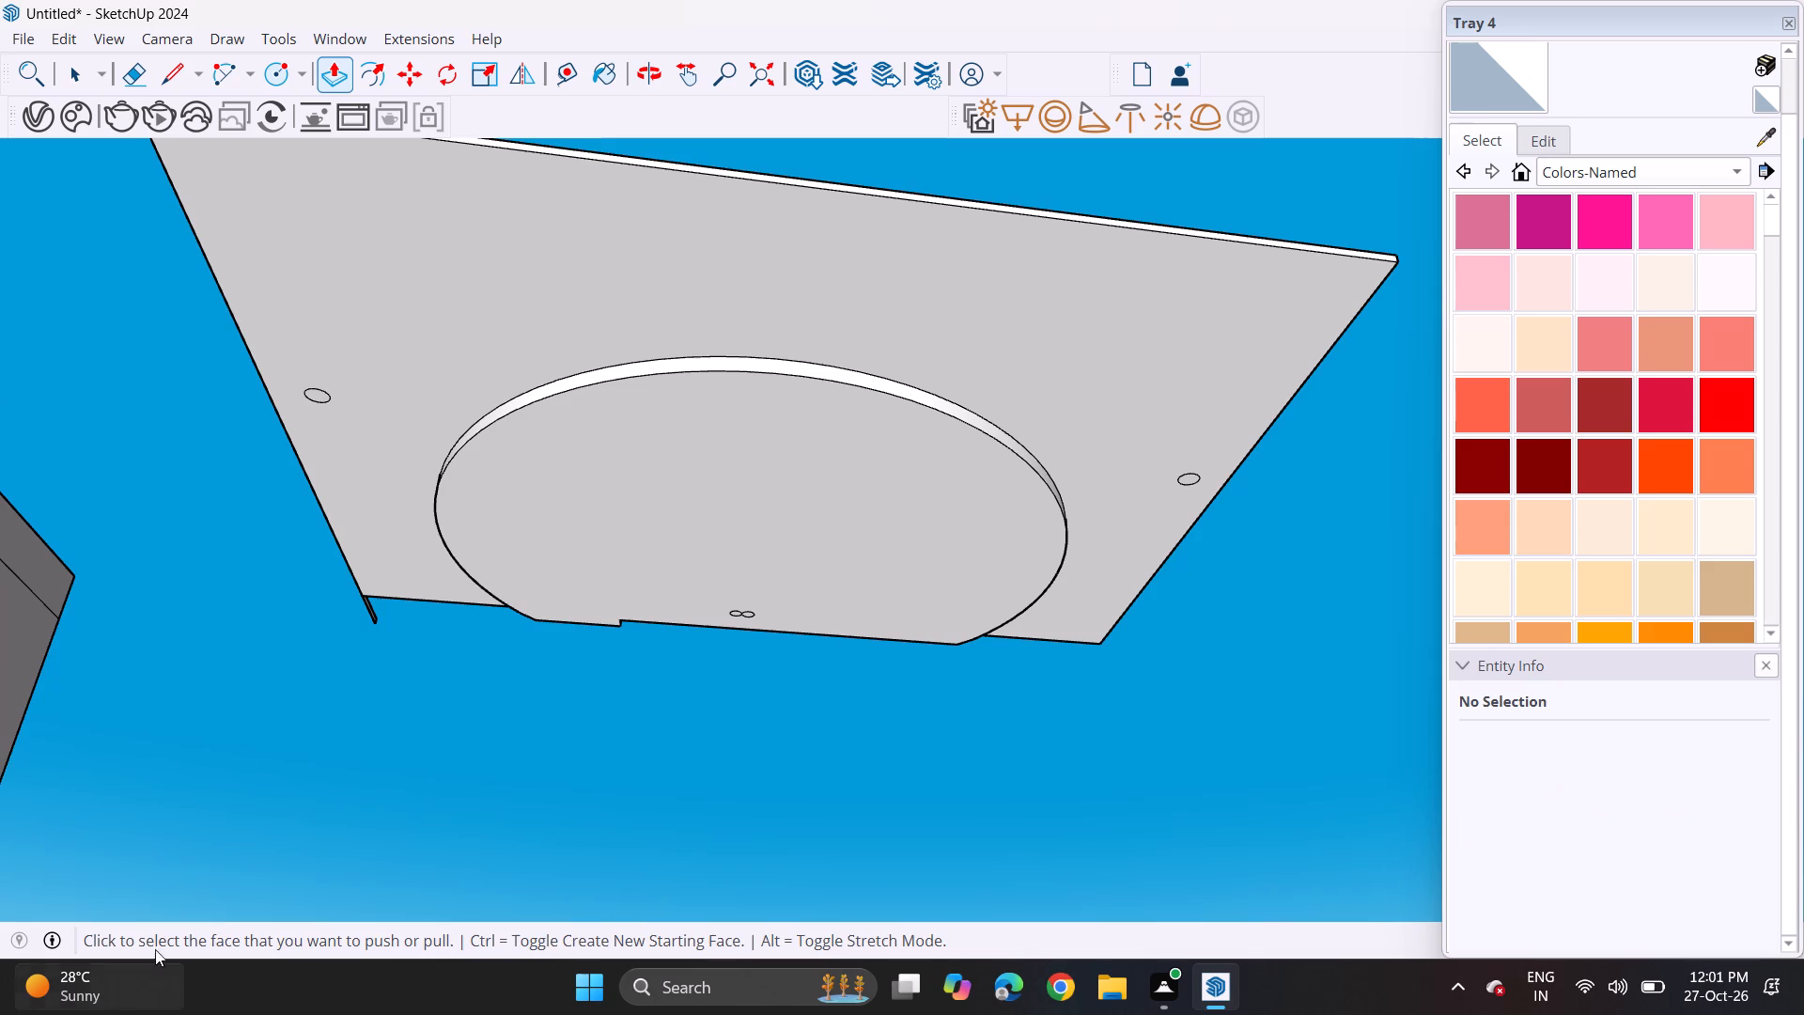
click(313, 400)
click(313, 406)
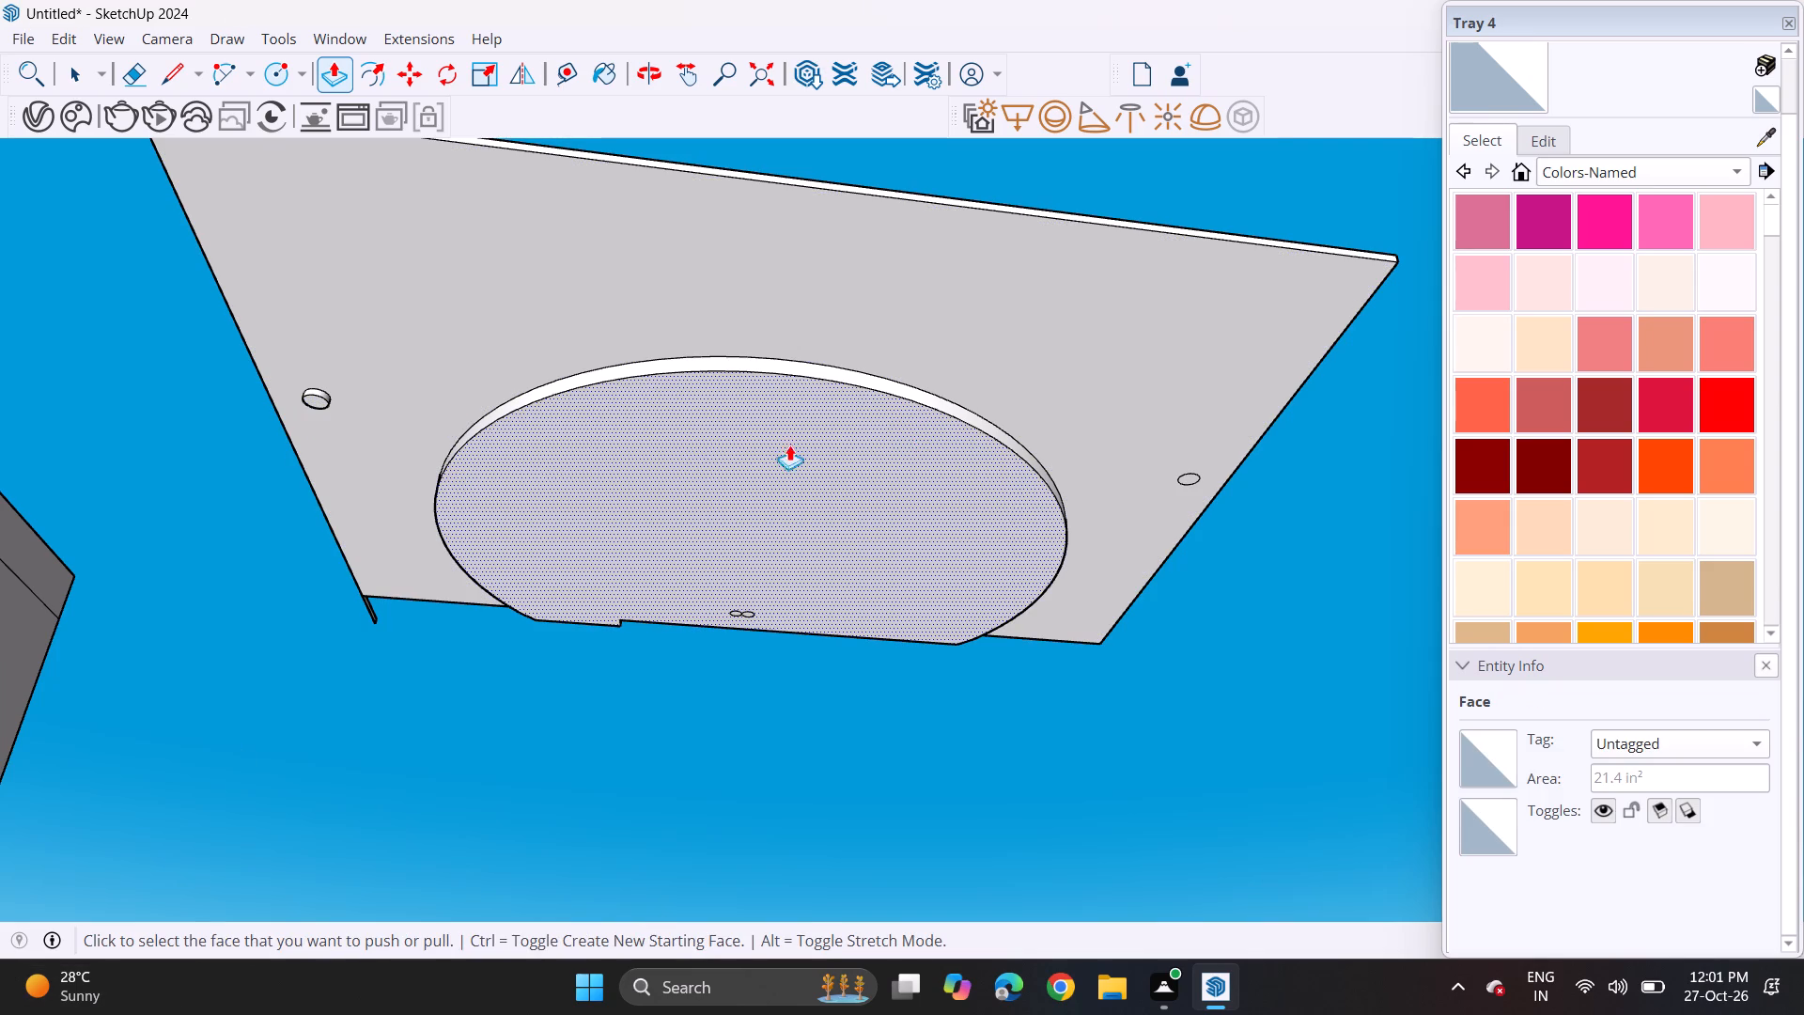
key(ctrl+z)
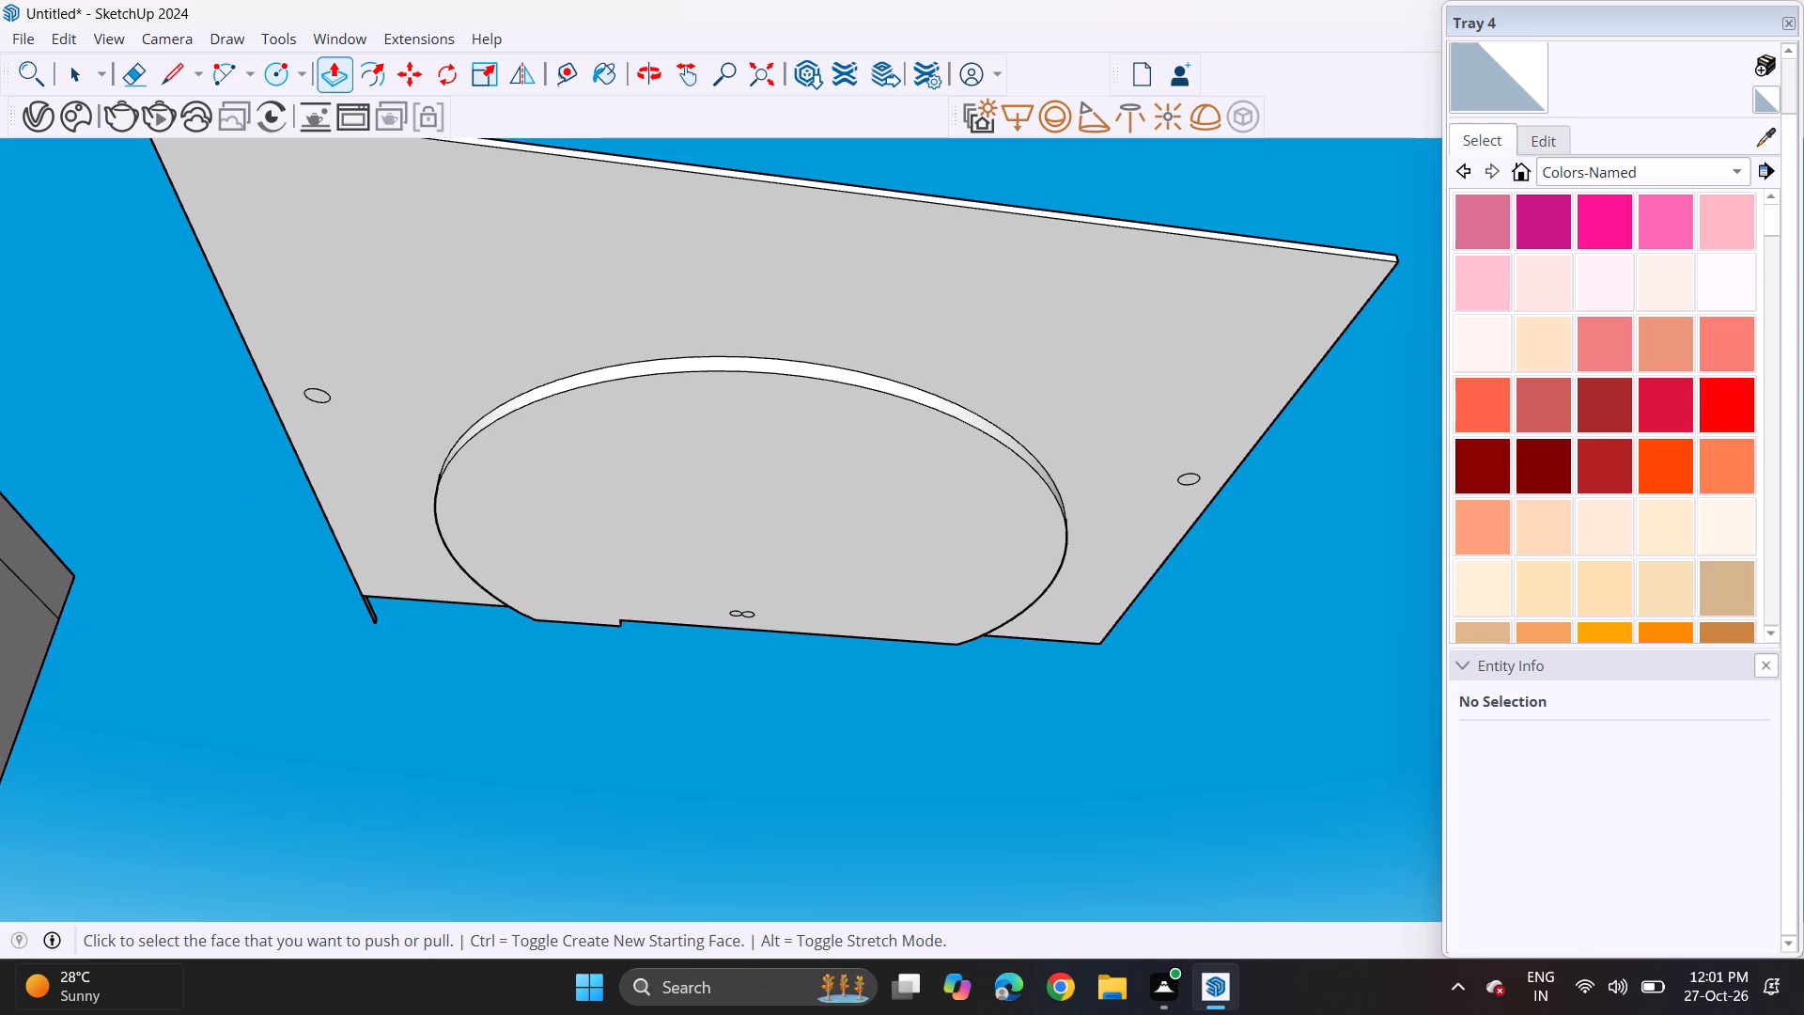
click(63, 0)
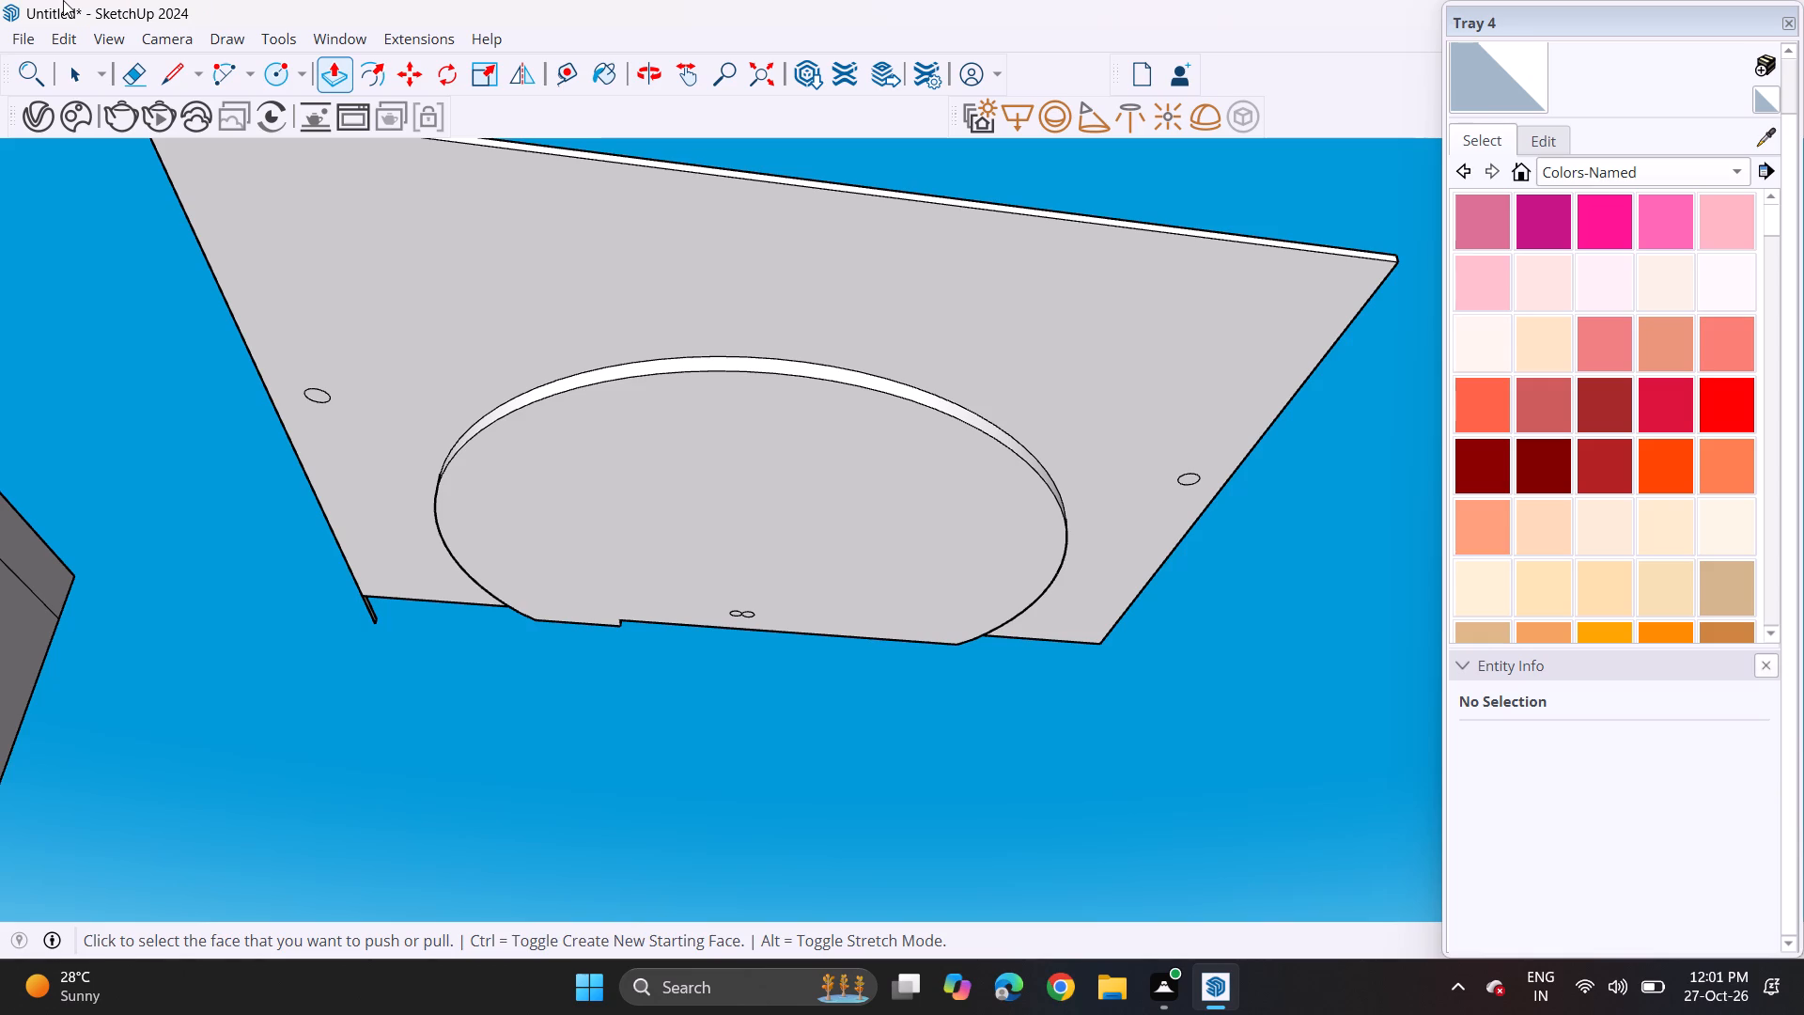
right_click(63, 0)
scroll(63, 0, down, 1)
Pull the copied small circle slightly down from the ceiling face, and repeat the same distance on the opposite small circle.
click(315, 398)
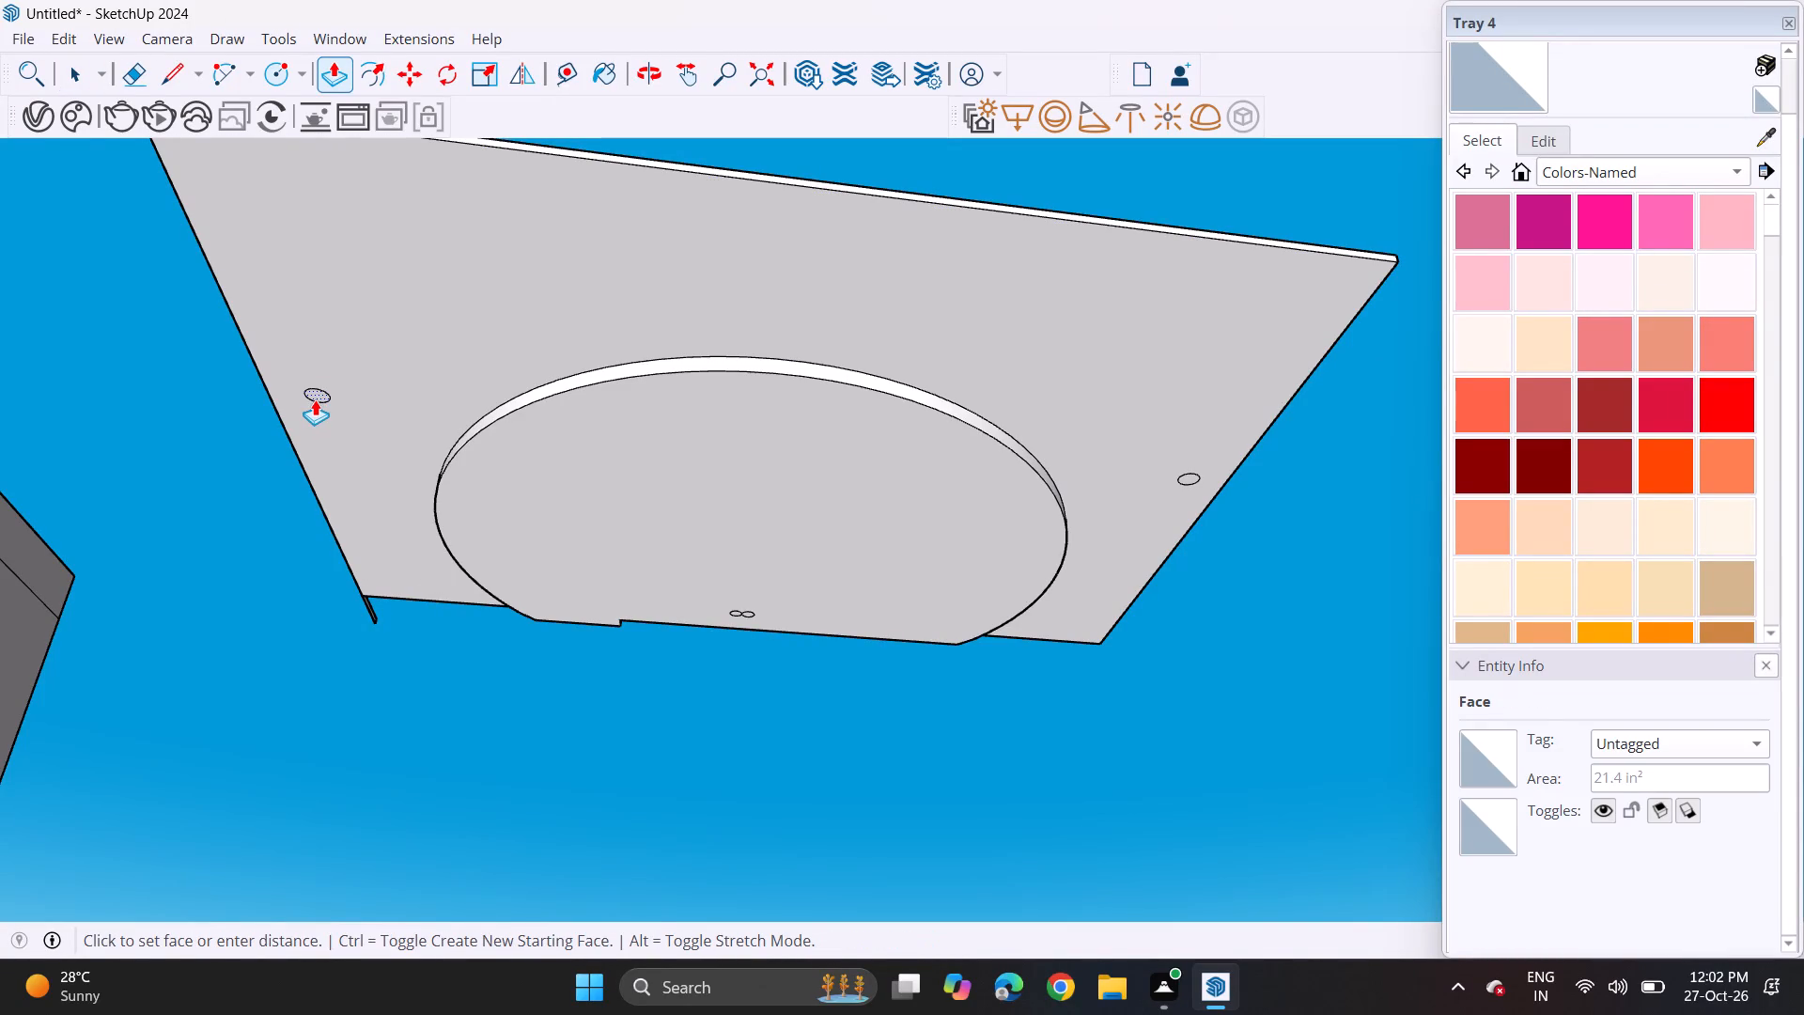
click(314, 402)
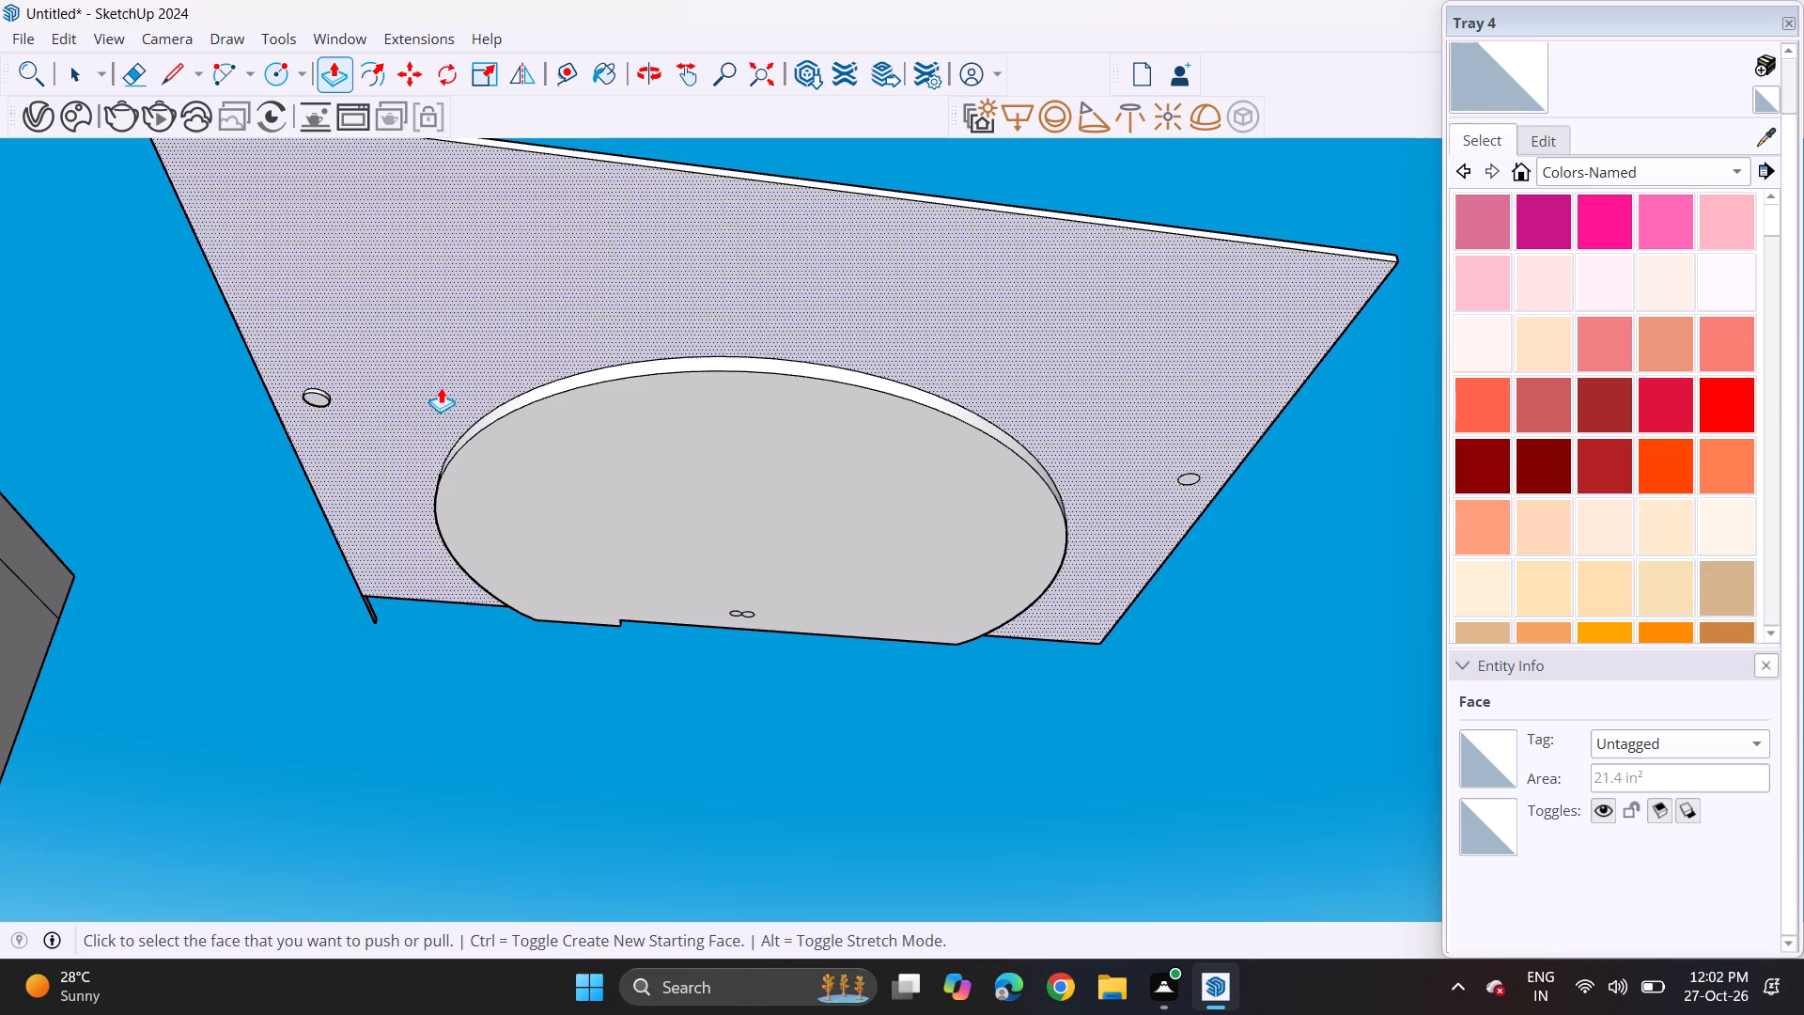
double_click(1185, 479)
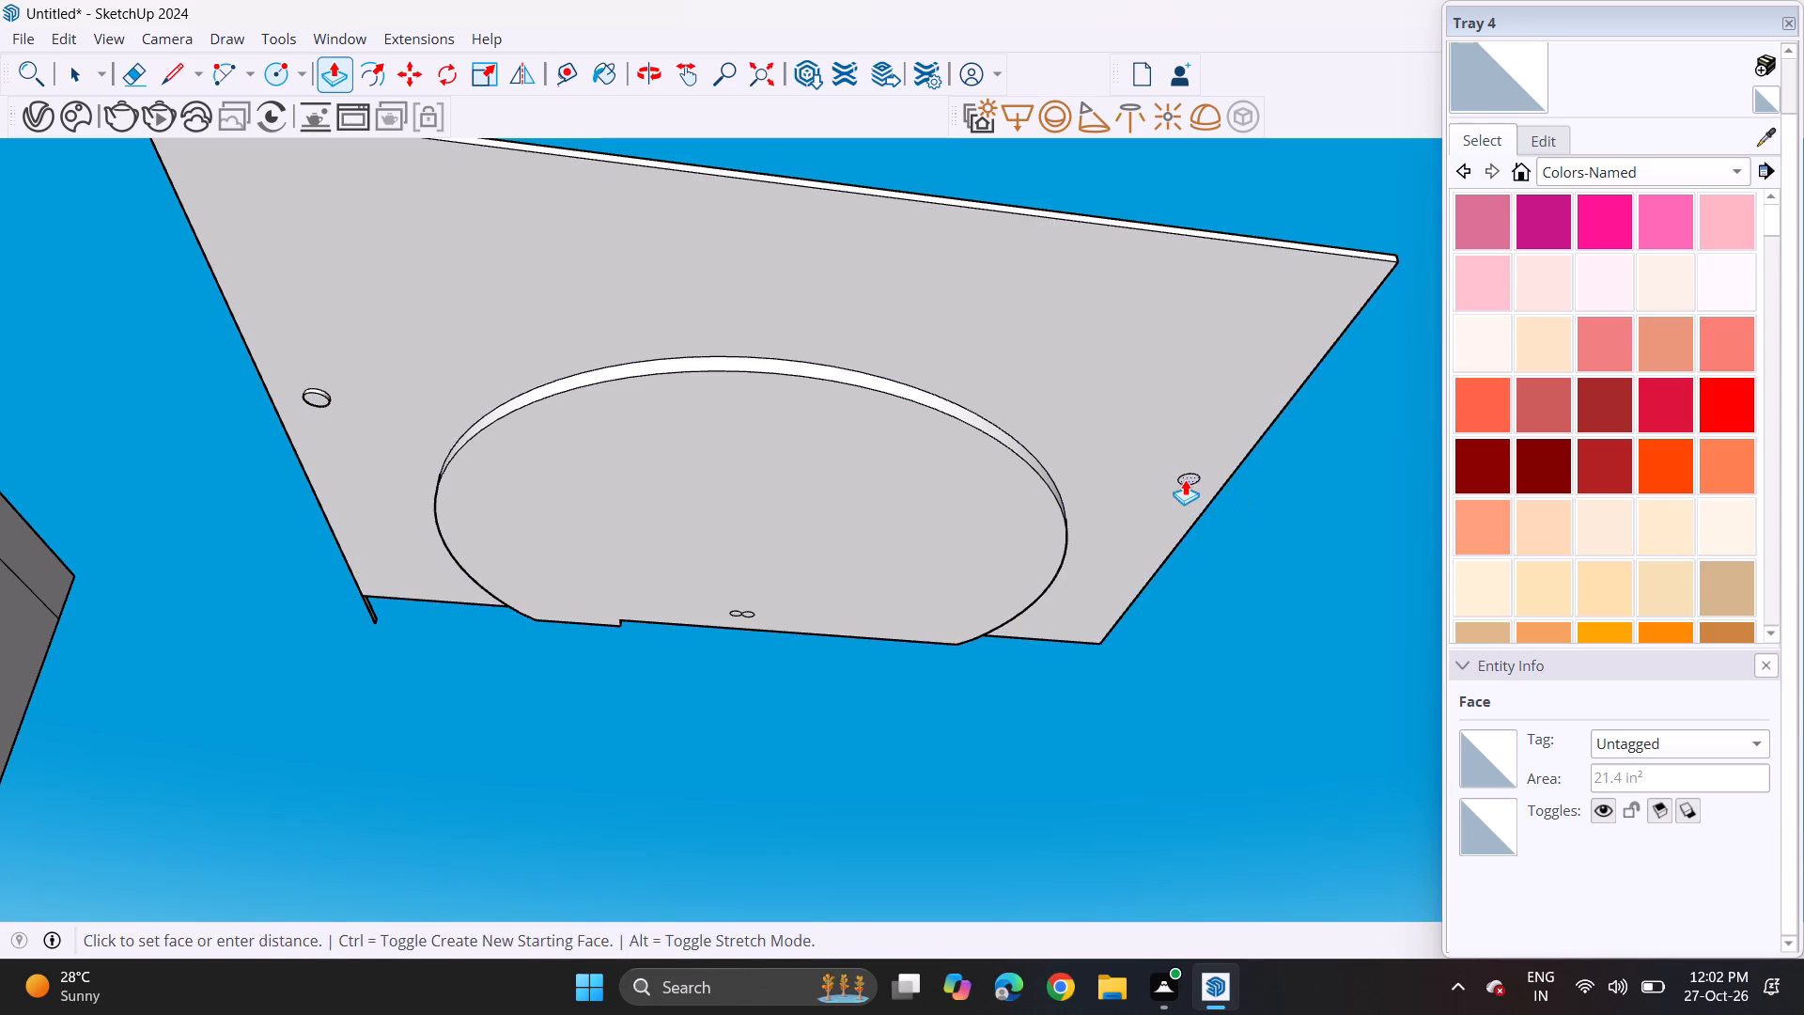
Select the entire detached ceiling panel with its circular details and make it a group.
scroll(783, 461, down, 6)
middle_drag(770, 484, 718, 510)
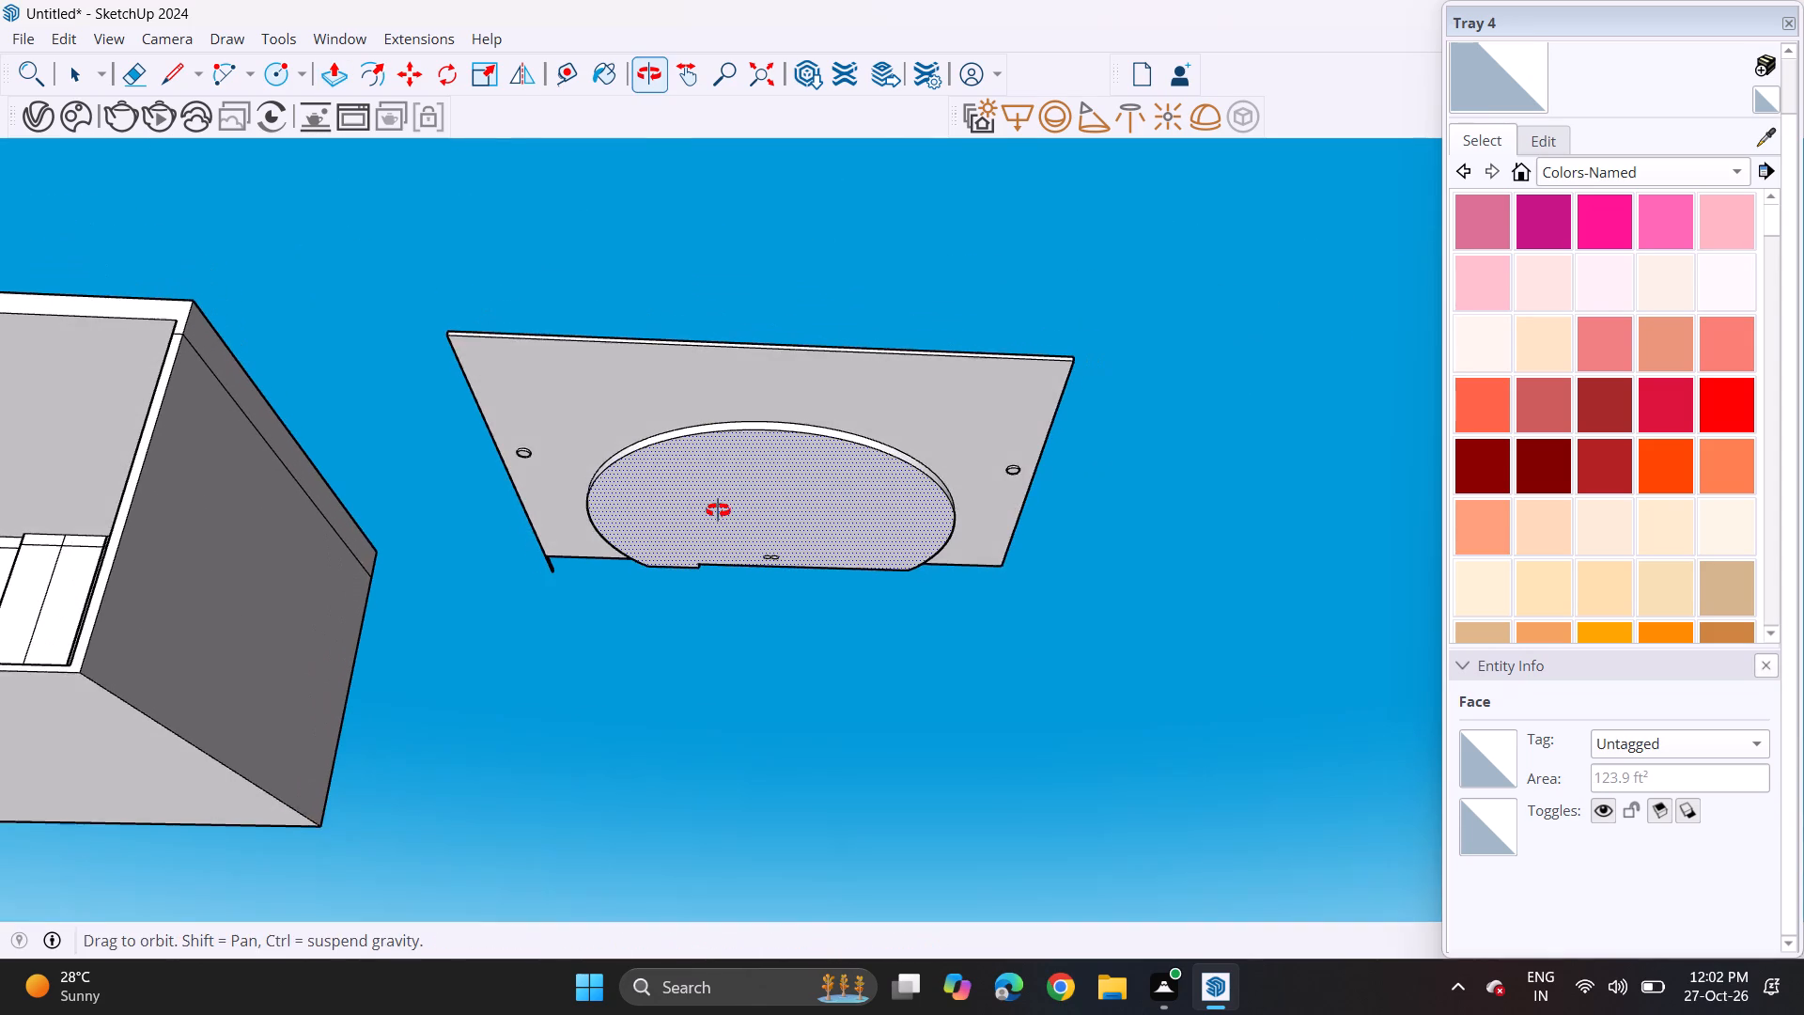
middle_drag(718, 510, 708, 503)
key(space)
drag(433, 278, 1190, 632)
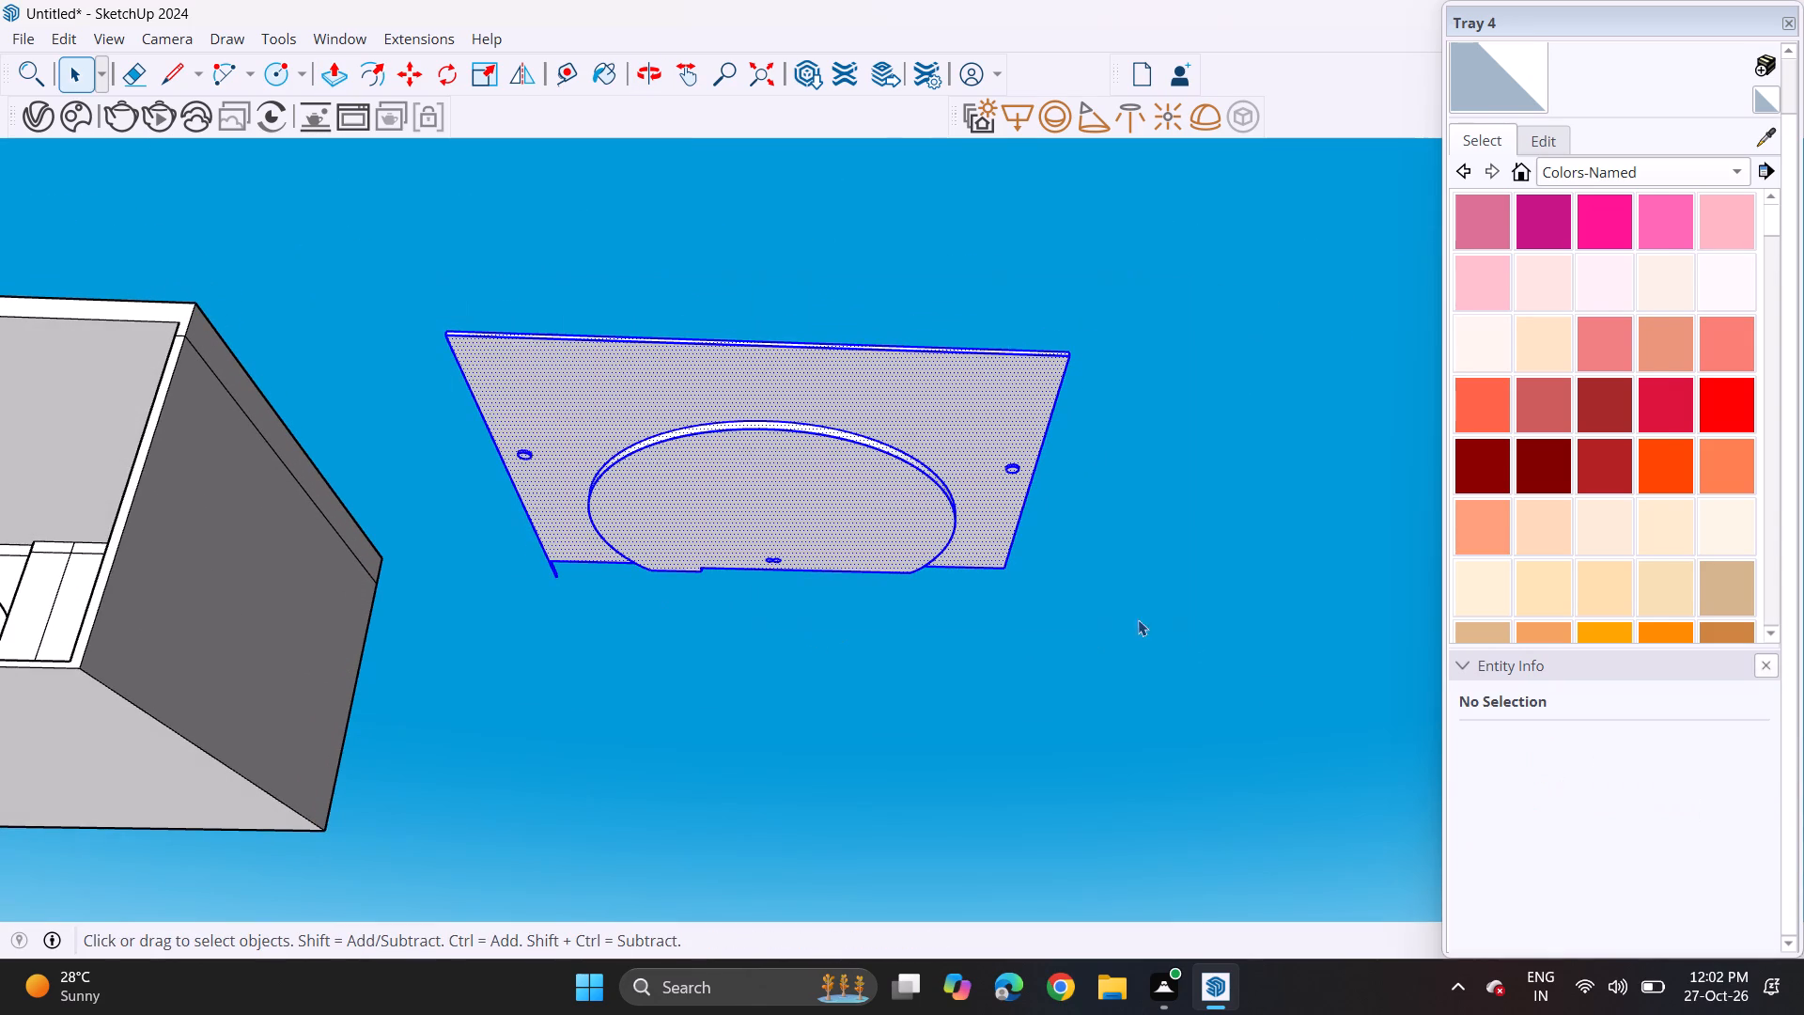
right_click(614, 456)
click(676, 675)
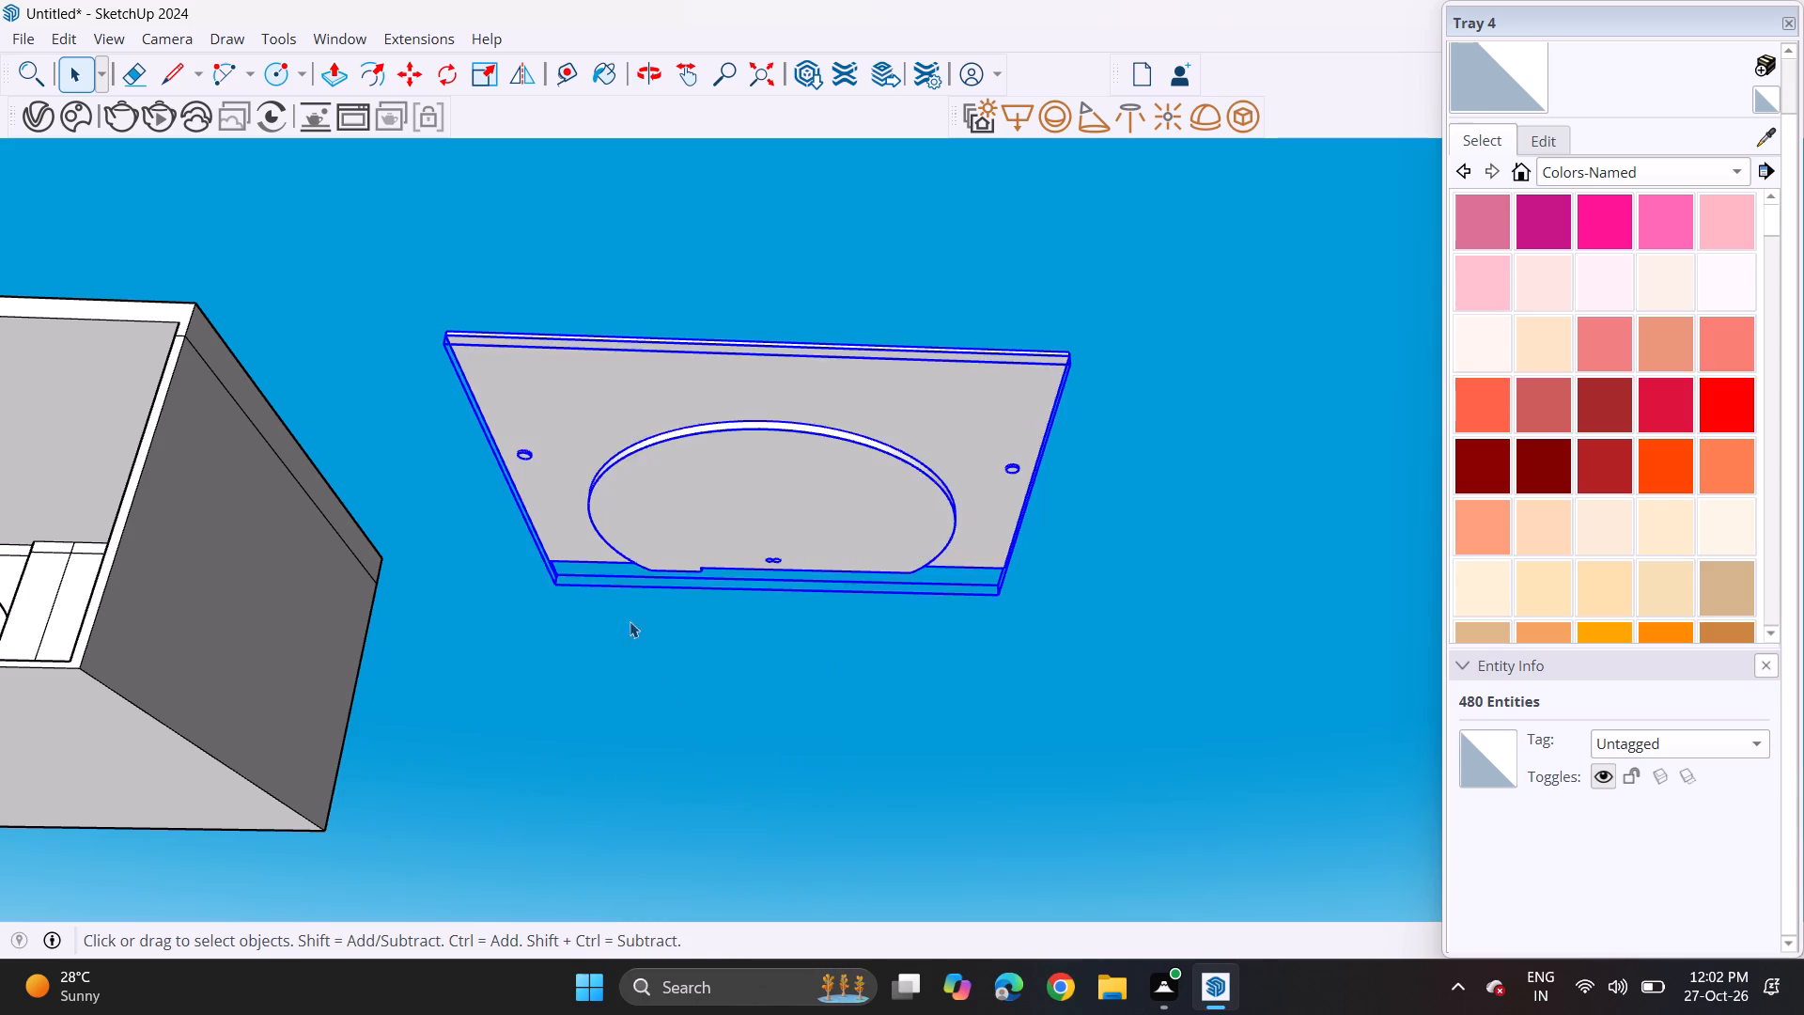
scroll(597, 570, down, 3)
shift+middle_drag(510, 446, 630, 508)
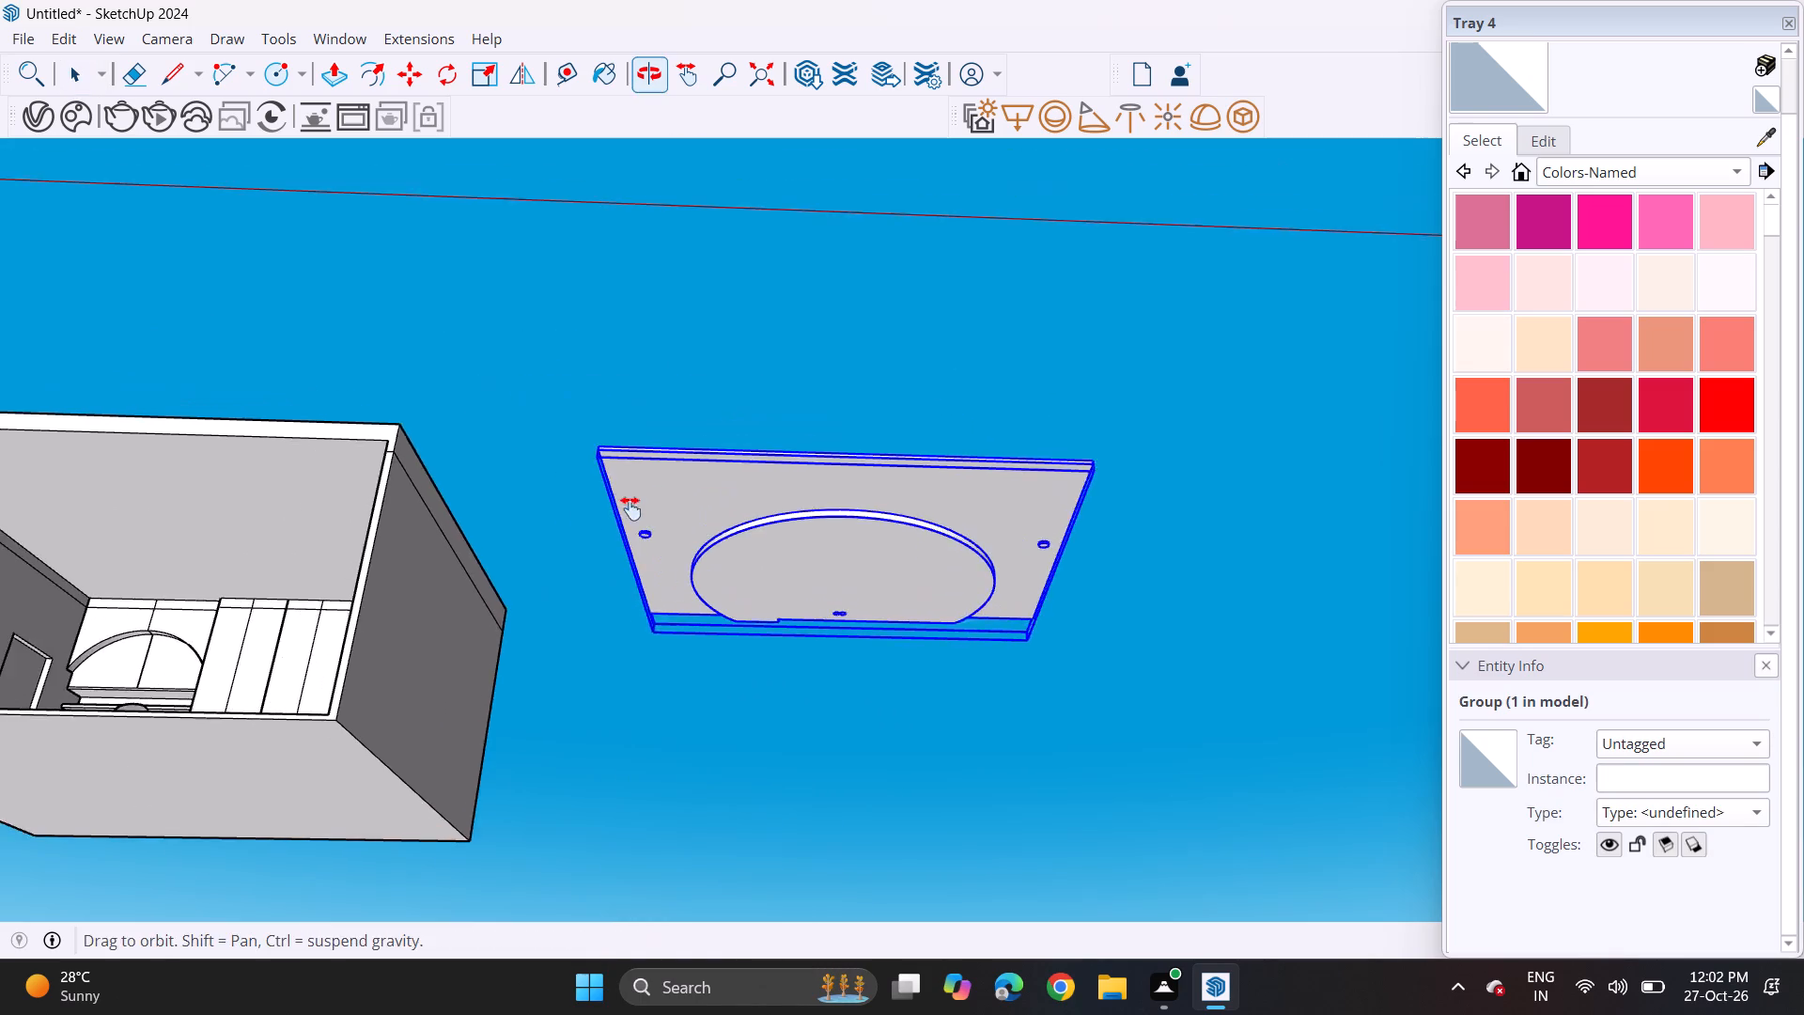
Move the ceiling panel group by its corner into the room, placing it at the matching upper inner corner of the walls.
shift+middle_drag(630, 508, 631, 508)
middle_drag(629, 507, 655, 629)
shift+middle_drag(667, 543, 807, 523)
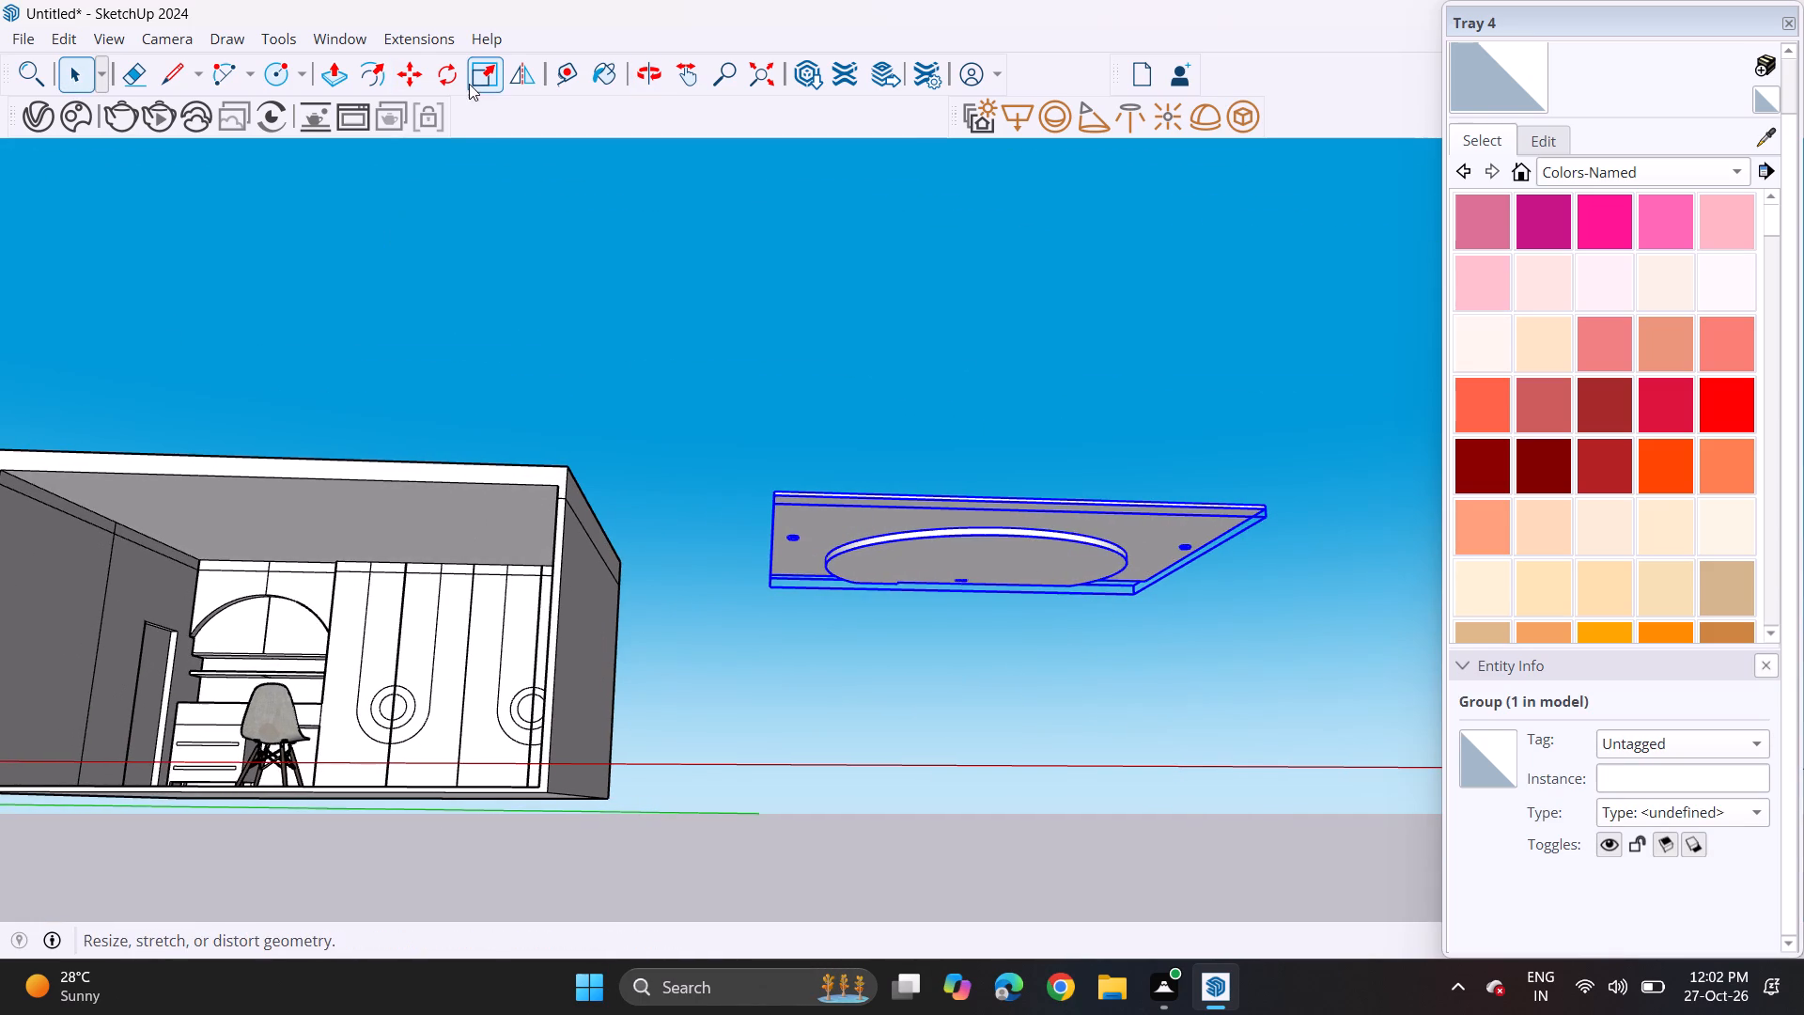
click(407, 80)
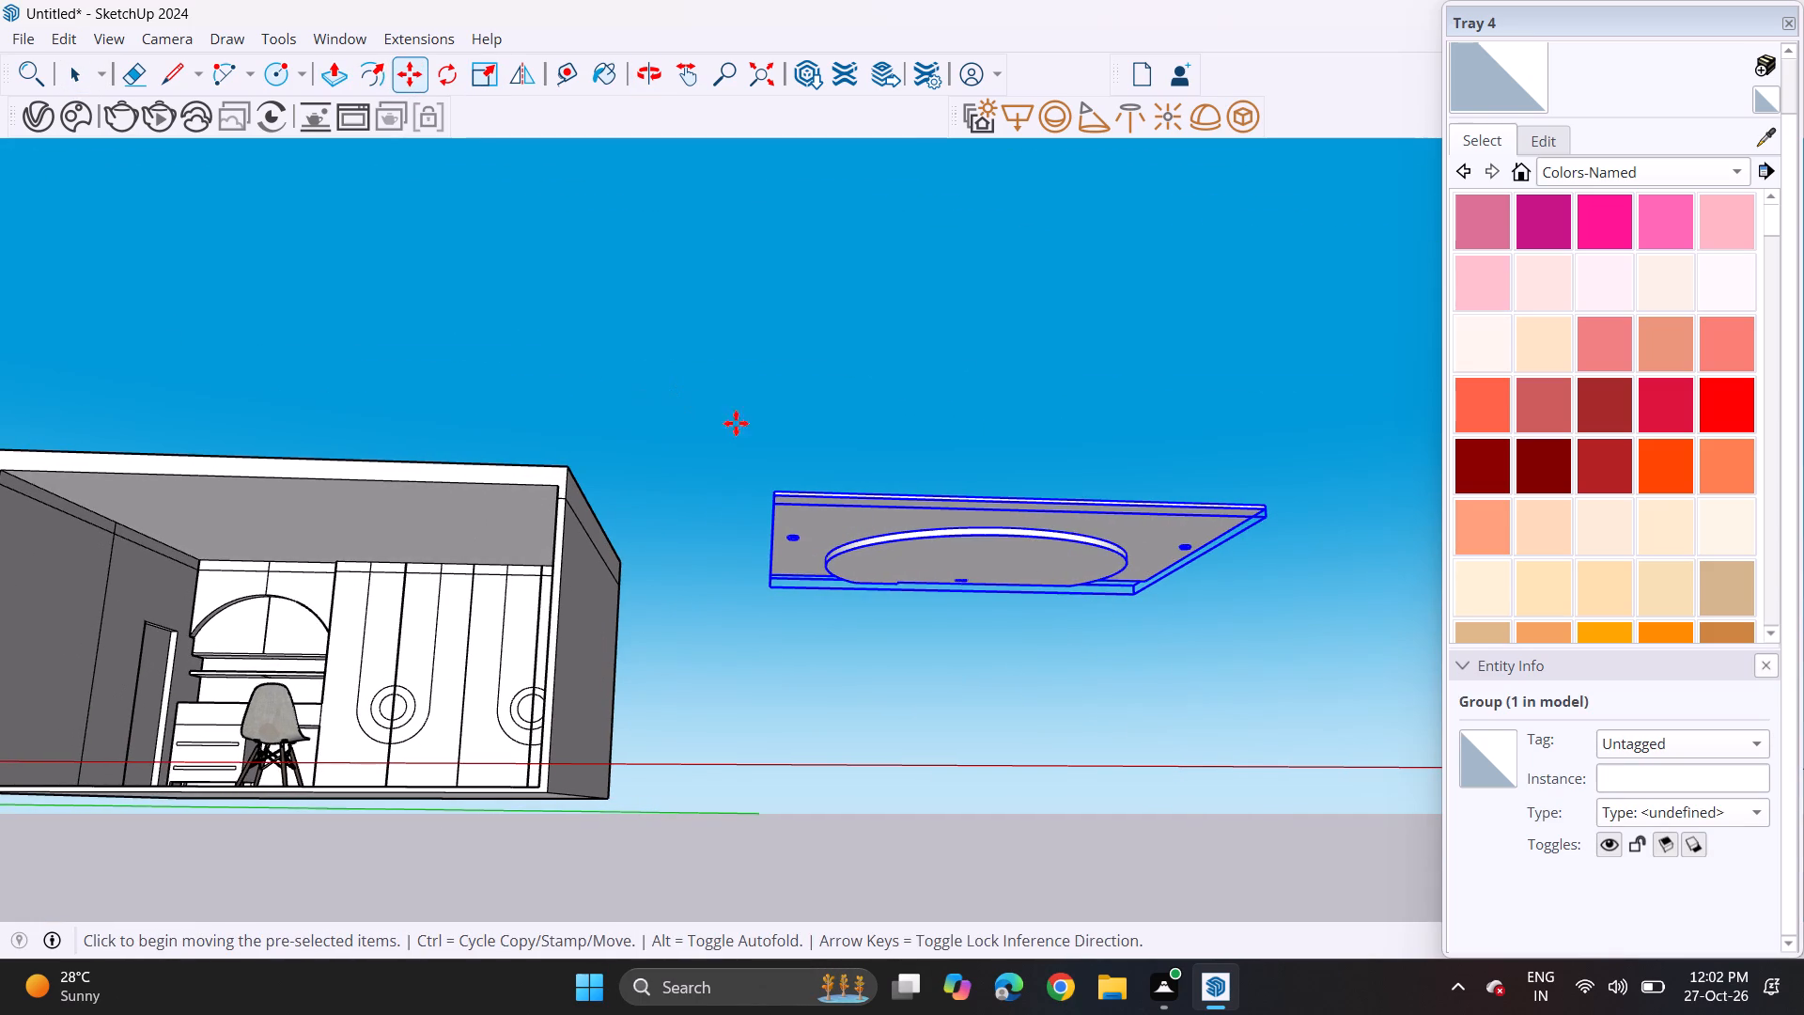
click(765, 491)
middle_drag(291, 425, 653, 452)
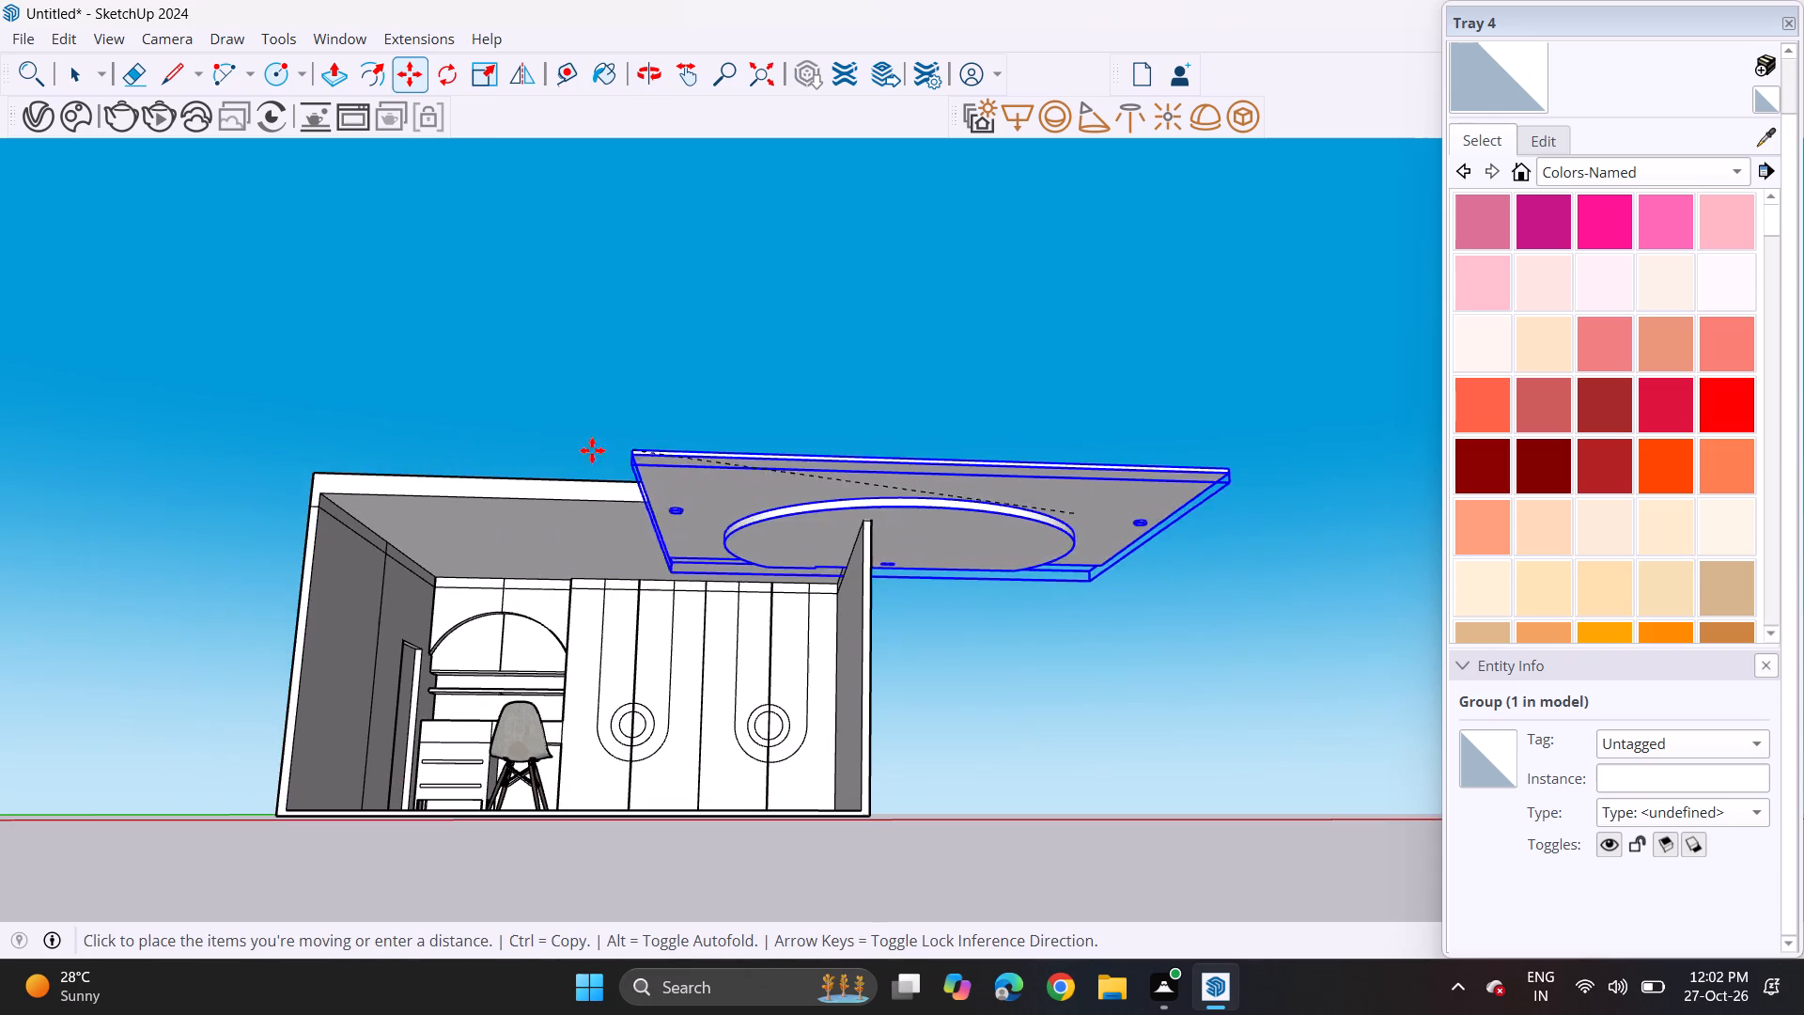
click(319, 491)
scroll(460, 594, up, 3)
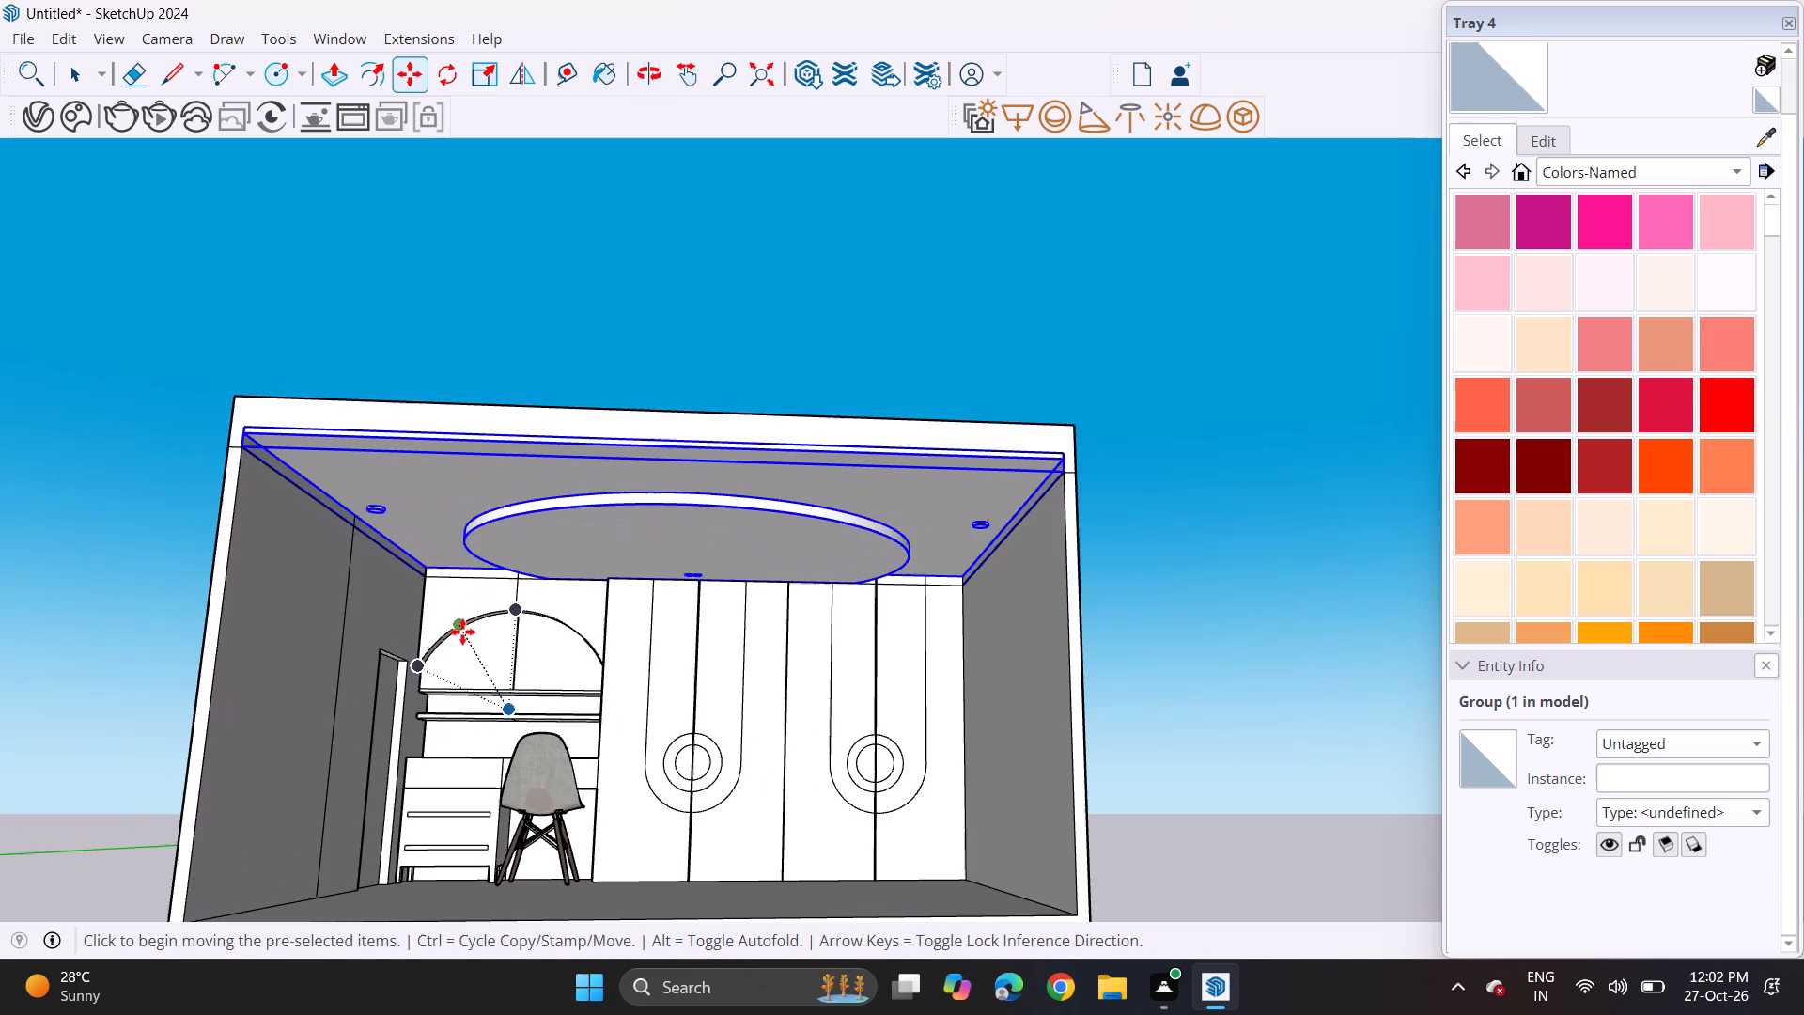
scroll(268, 445, up, 4)
scroll(268, 445, down, 1)
scroll(245, 414, up, 2)
scroll(245, 414, down, 1)
scroll(245, 414, up, 1)
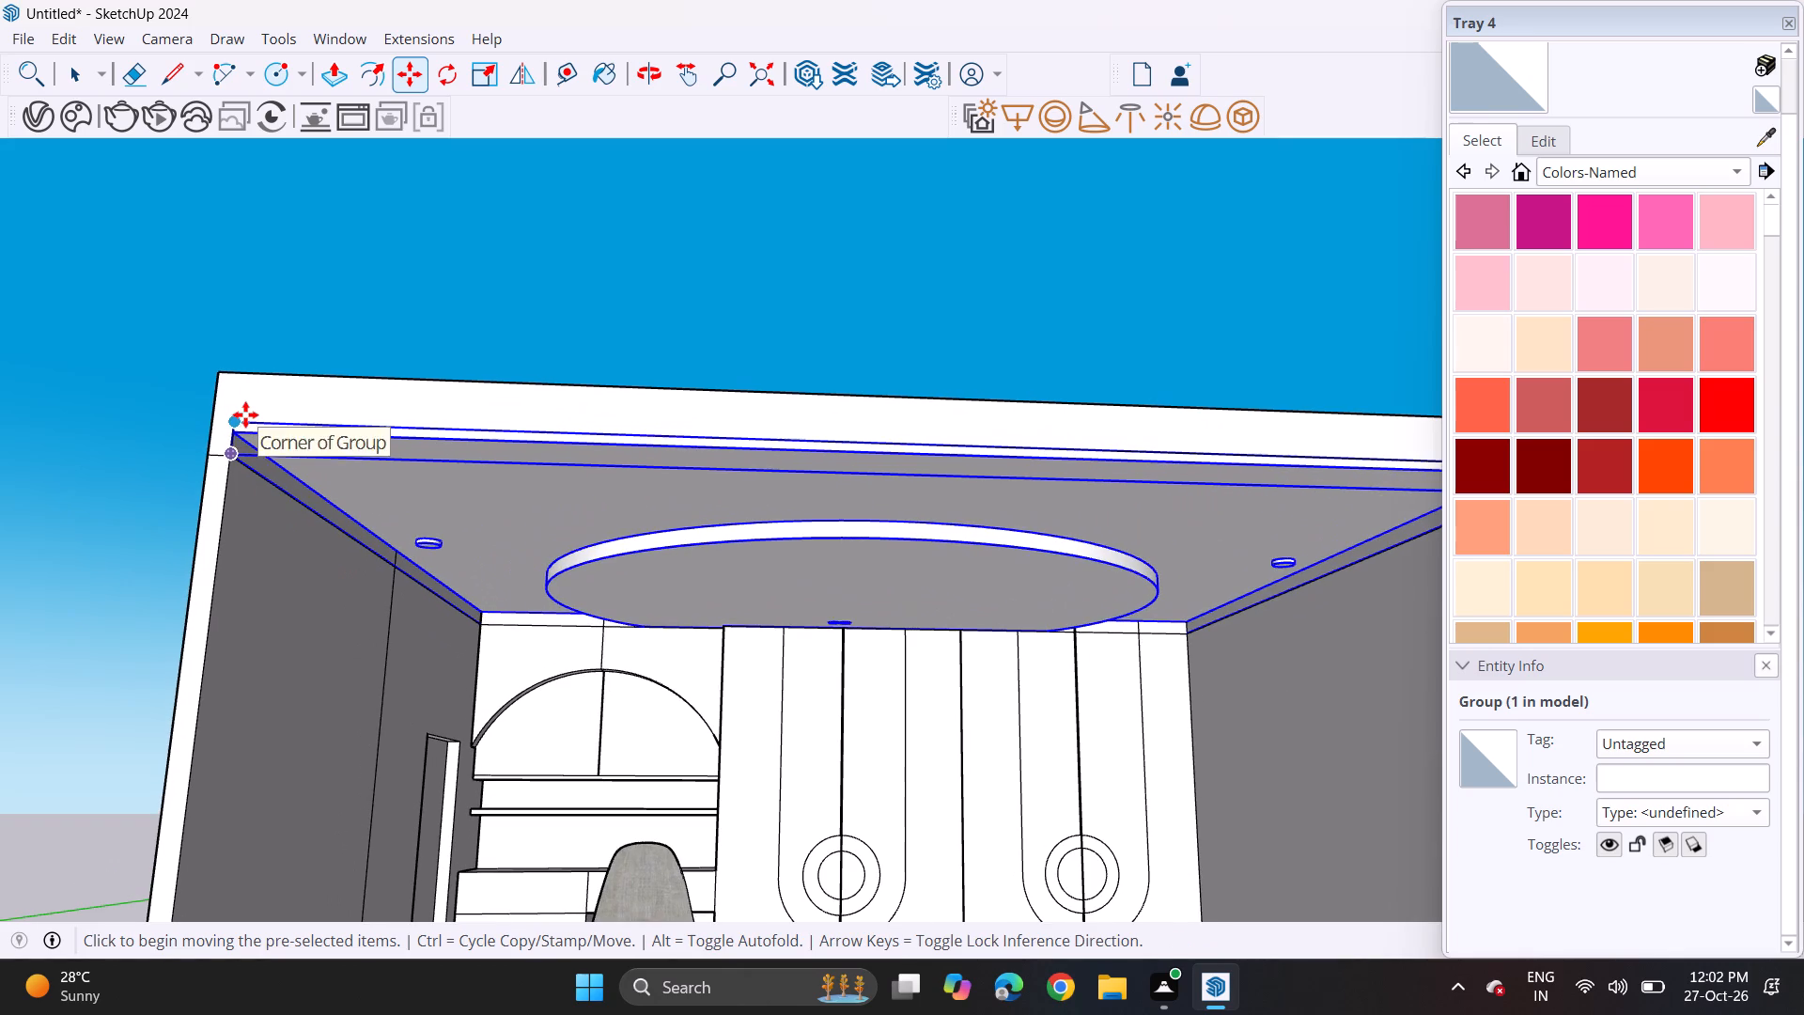
key(space)
click(566, 332)
Delete the horizontal edge segments running just below the ceiling along the door-side wall.
scroll(552, 351, down, 2)
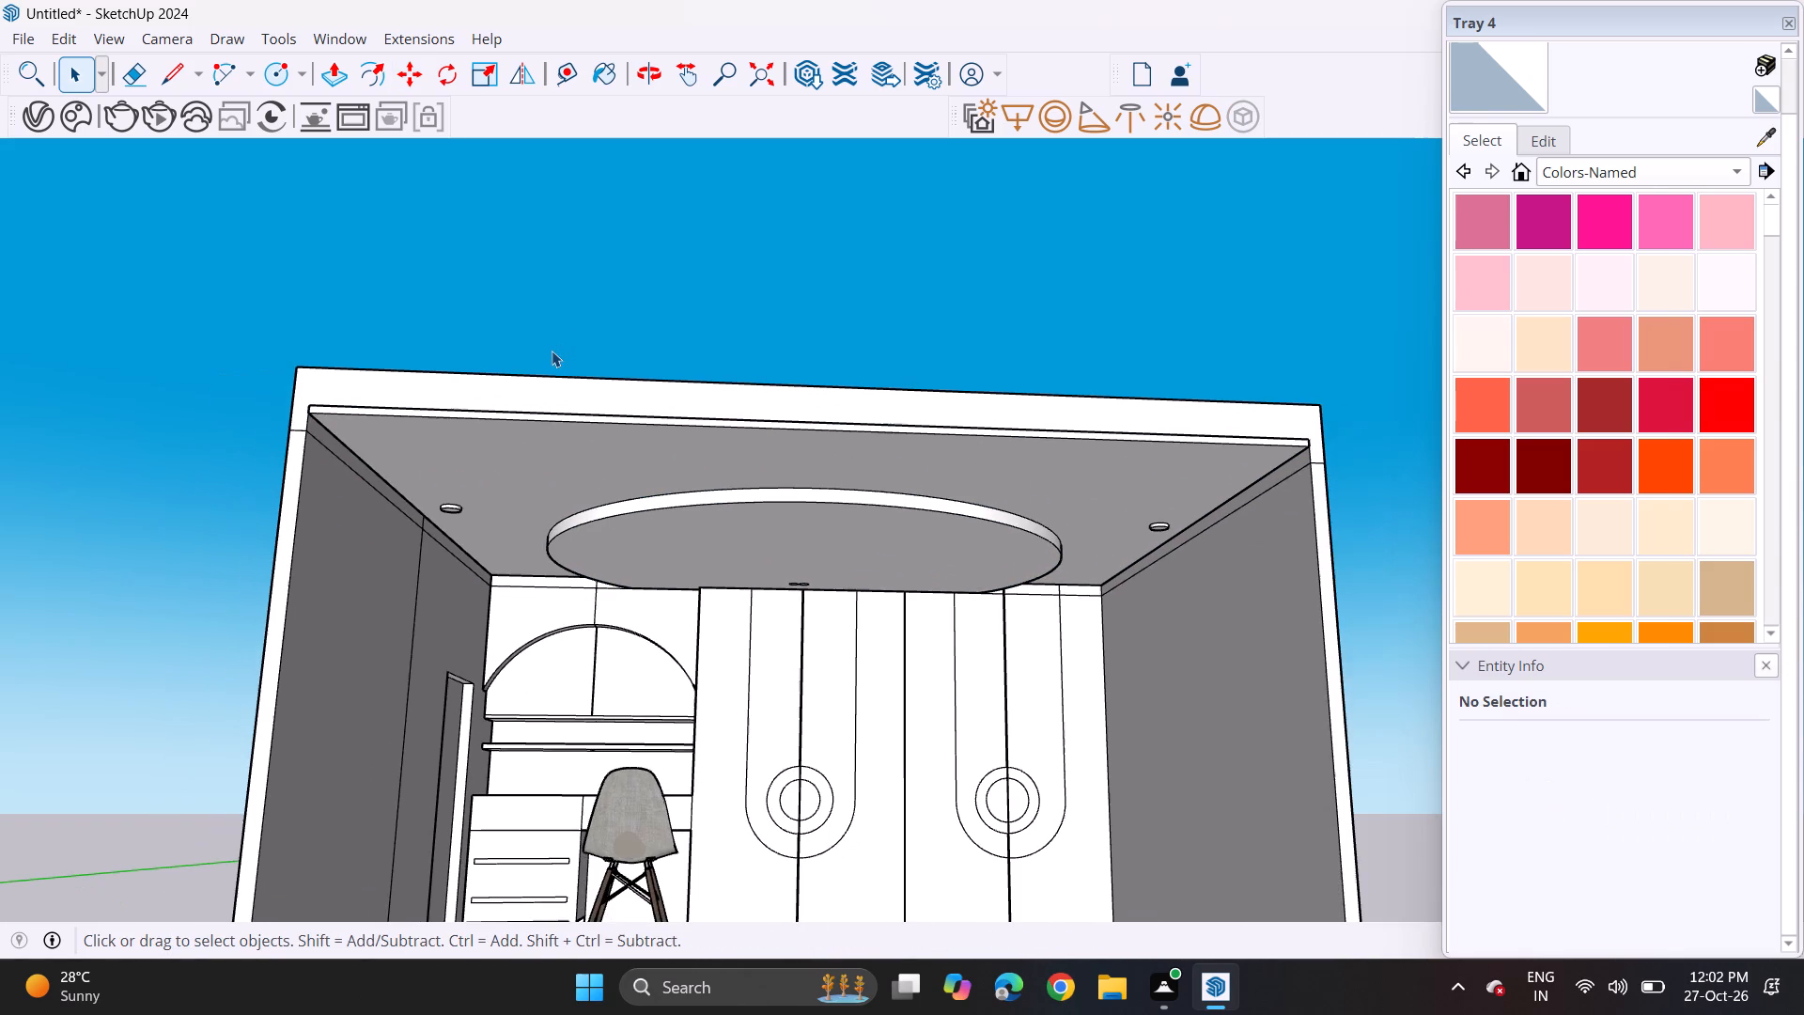
scroll(516, 371, down, 3)
scroll(576, 555, up, 4)
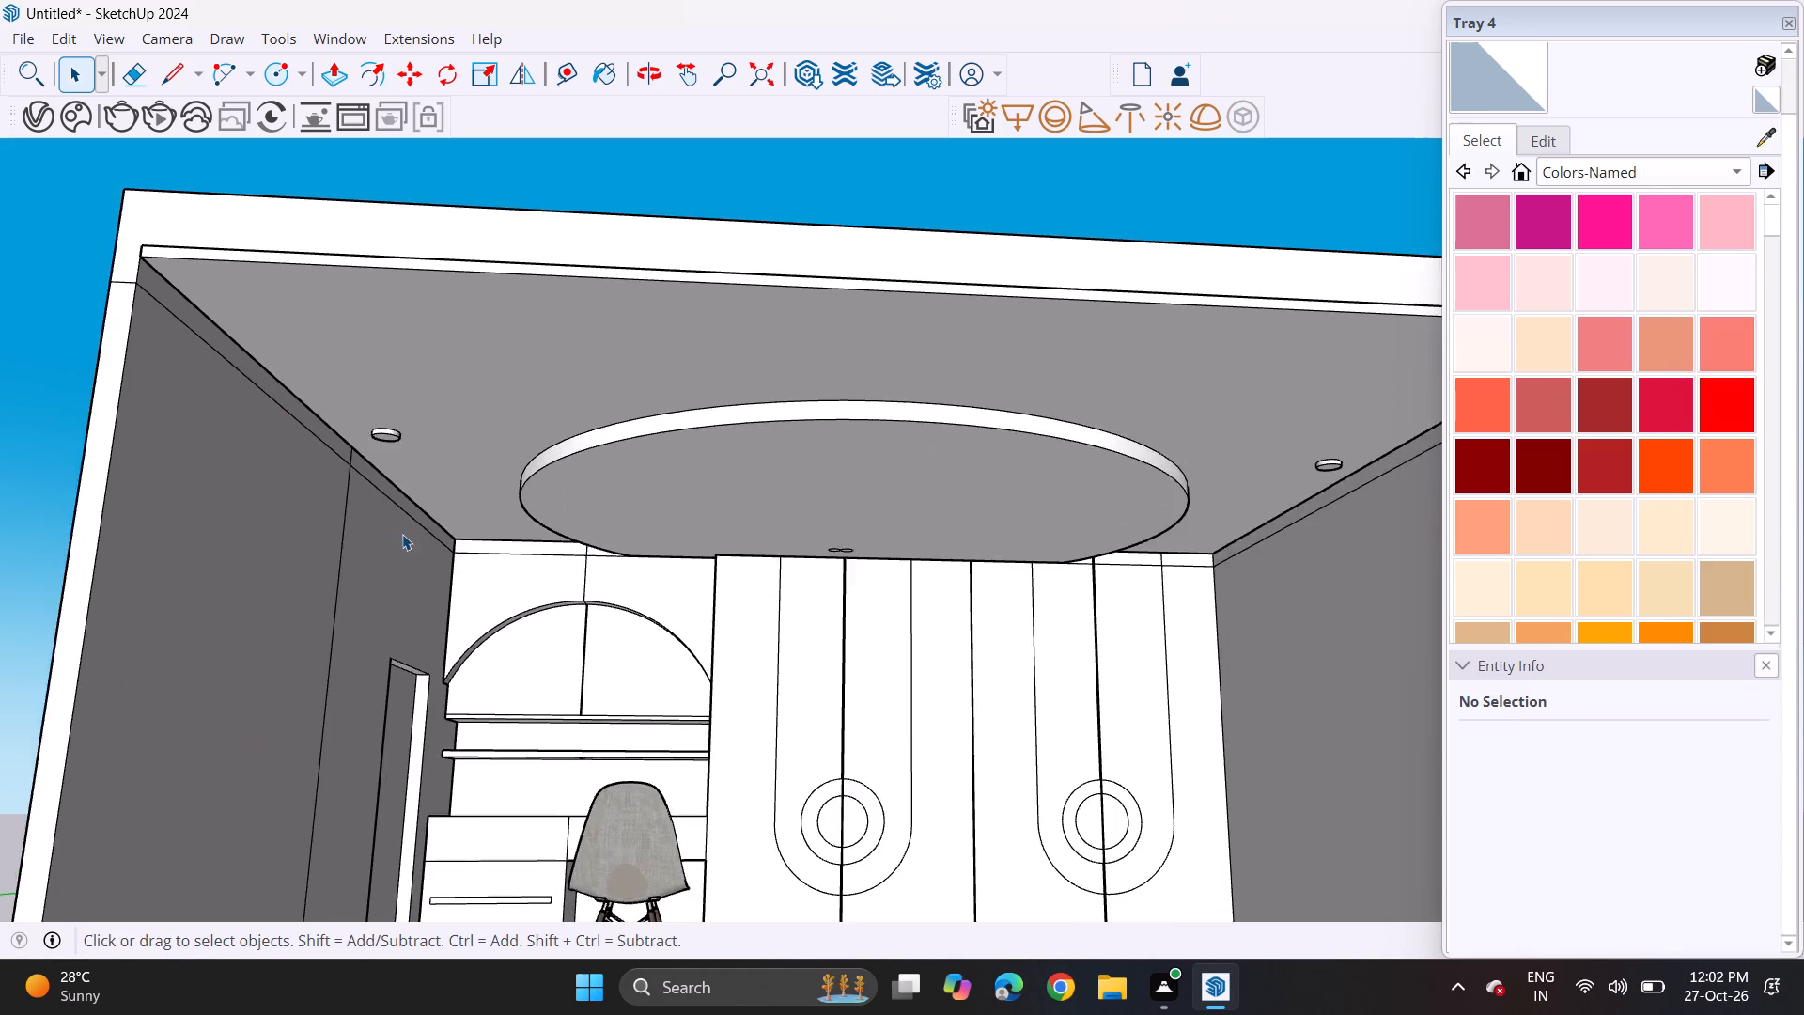
scroll(386, 522, up, 2)
click(376, 482)
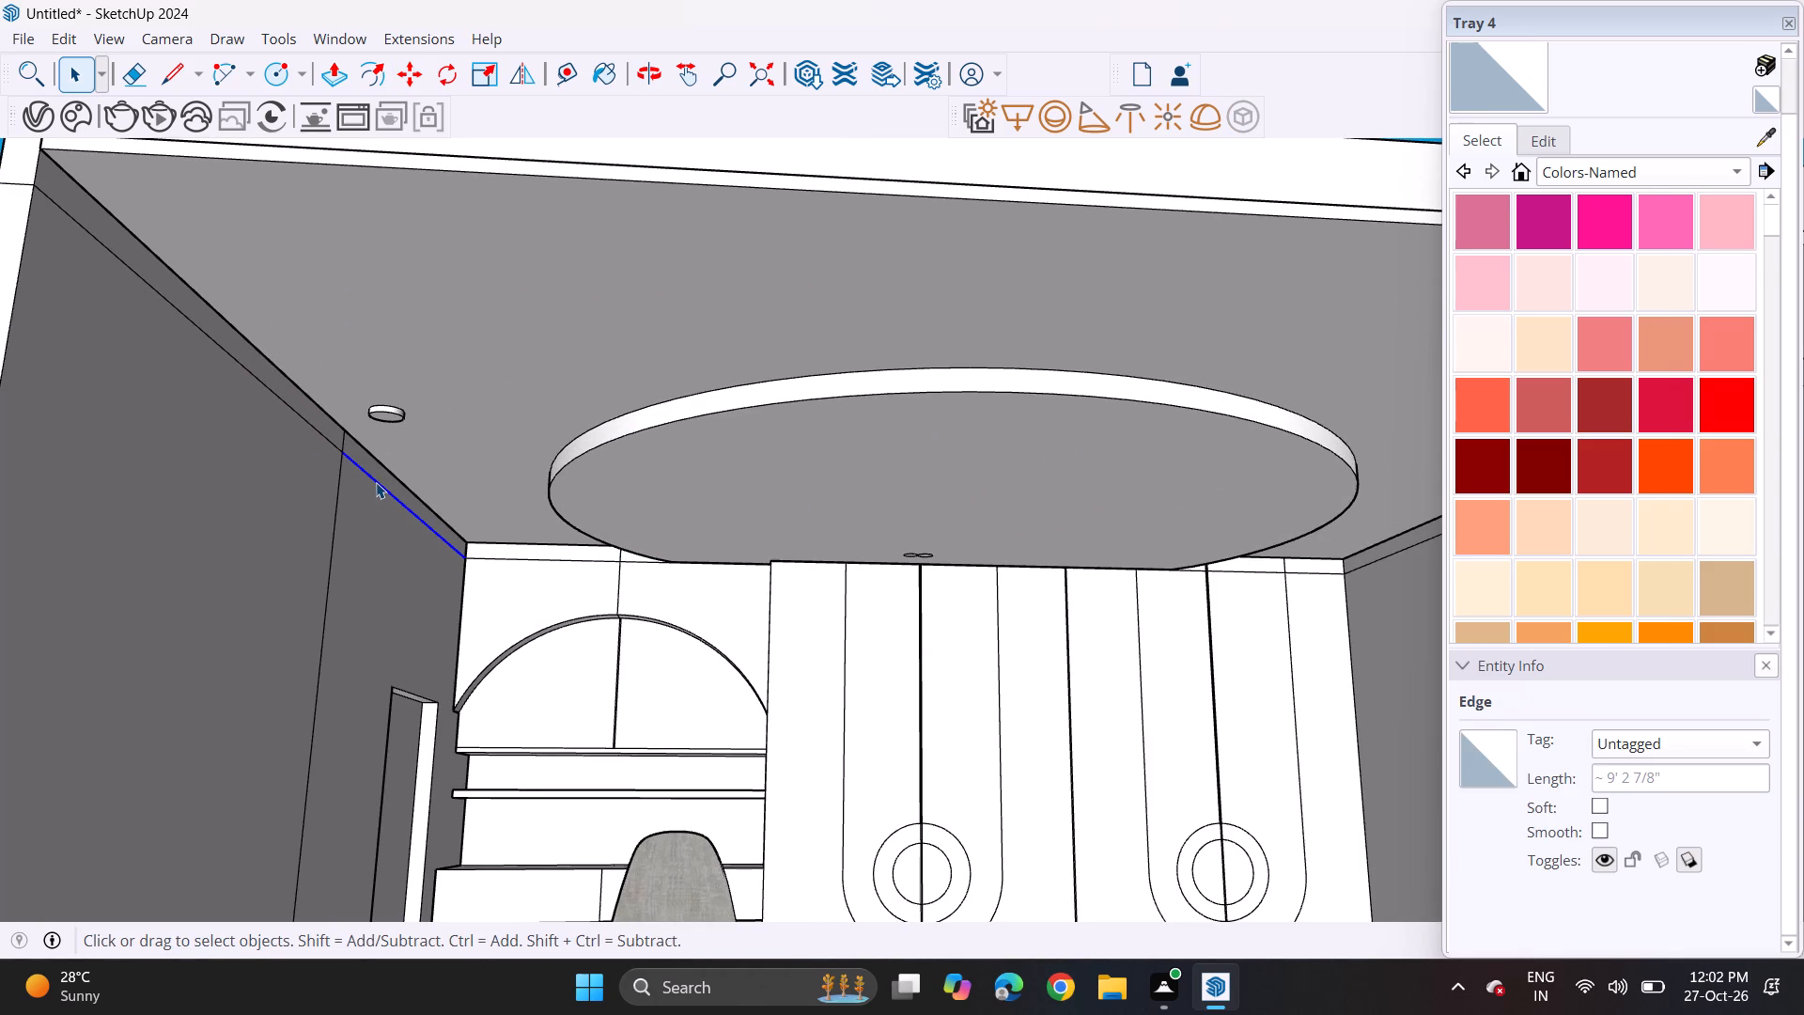
key(Delete)
click(341, 448)
key(Delete)
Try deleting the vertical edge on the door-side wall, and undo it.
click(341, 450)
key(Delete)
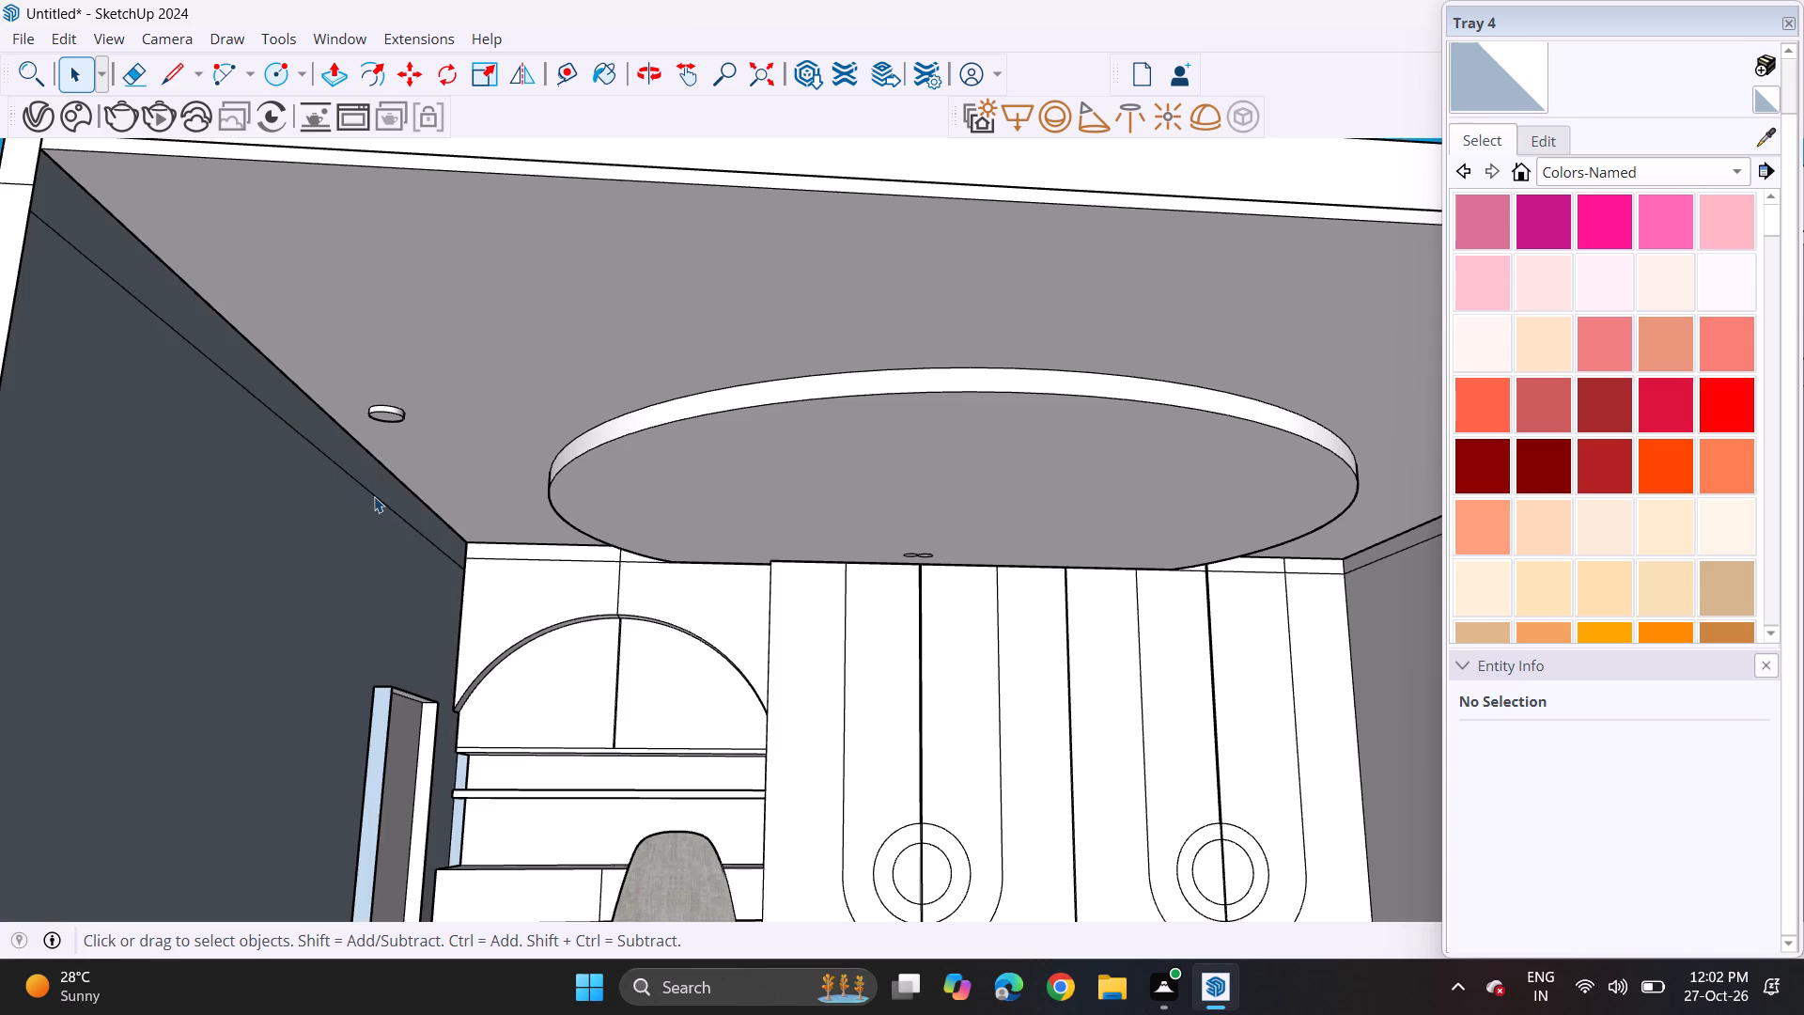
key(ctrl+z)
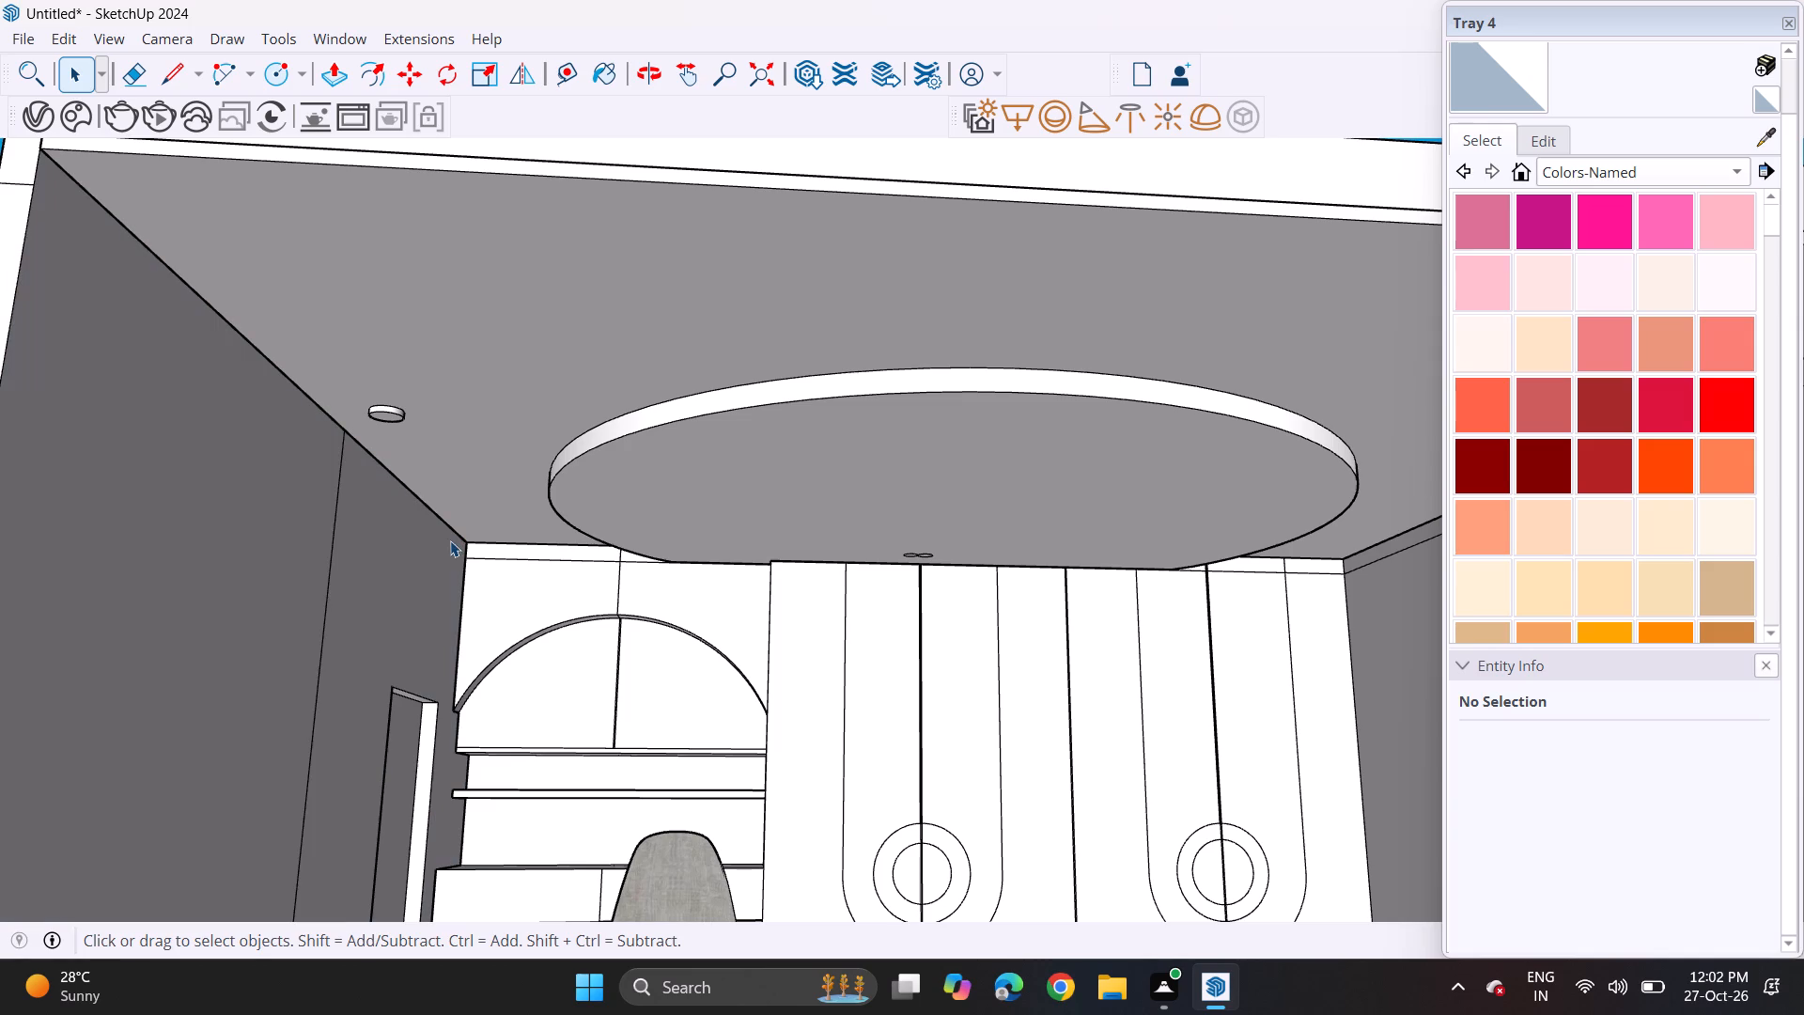
Push back the narrow strip above the arched niche with Push/Pull, and repeat the same distance on the adjoining strip.
scroll(340, 560, down, 4)
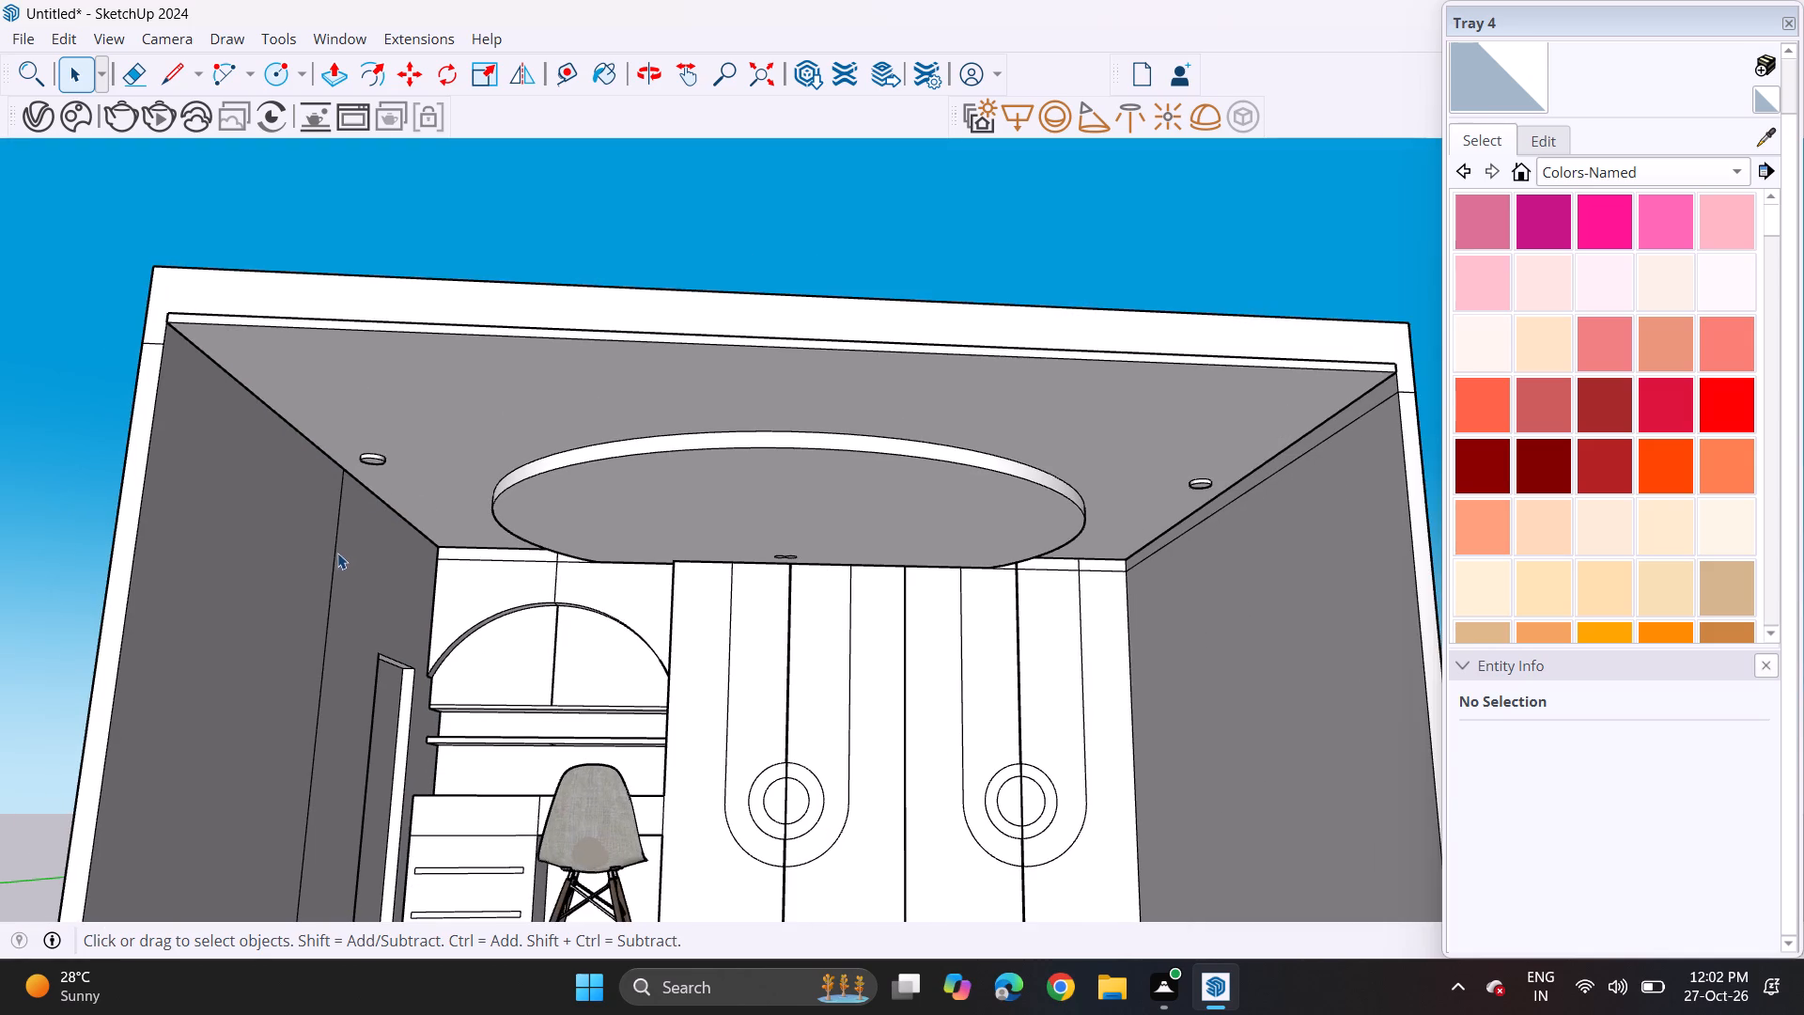
click(490, 557)
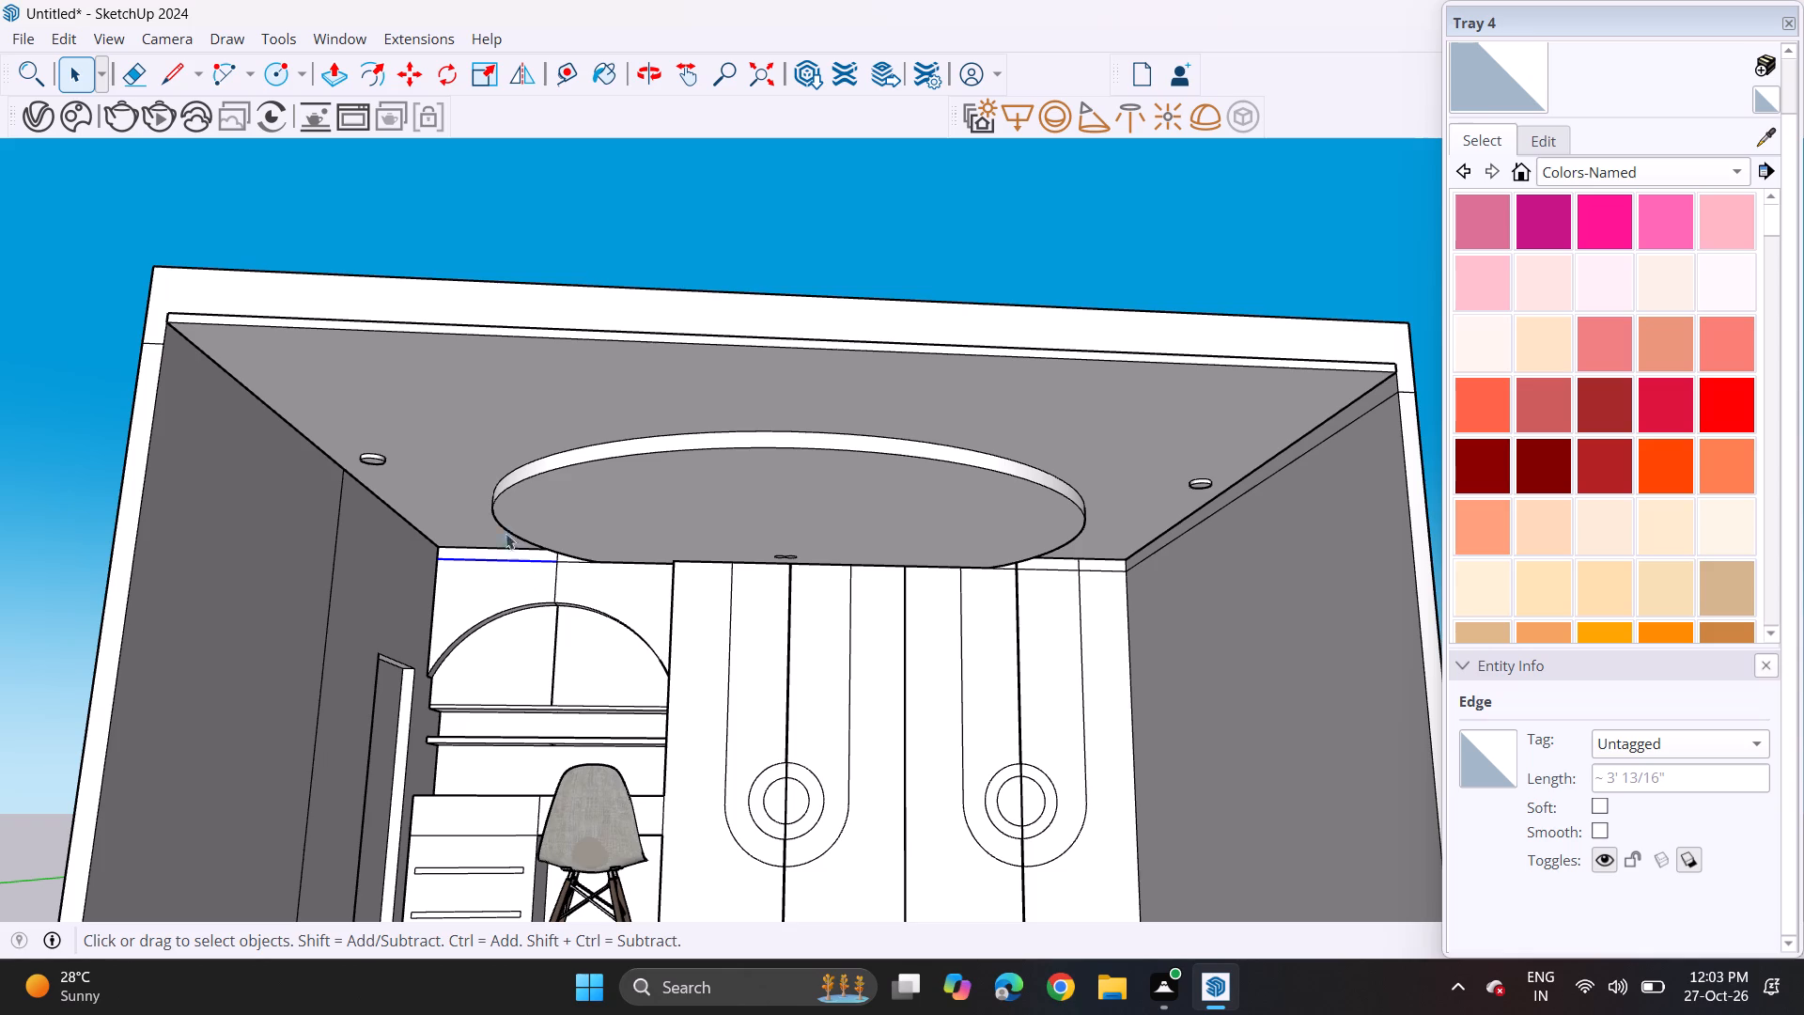
click(335, 68)
middle_drag(521, 584, 520, 673)
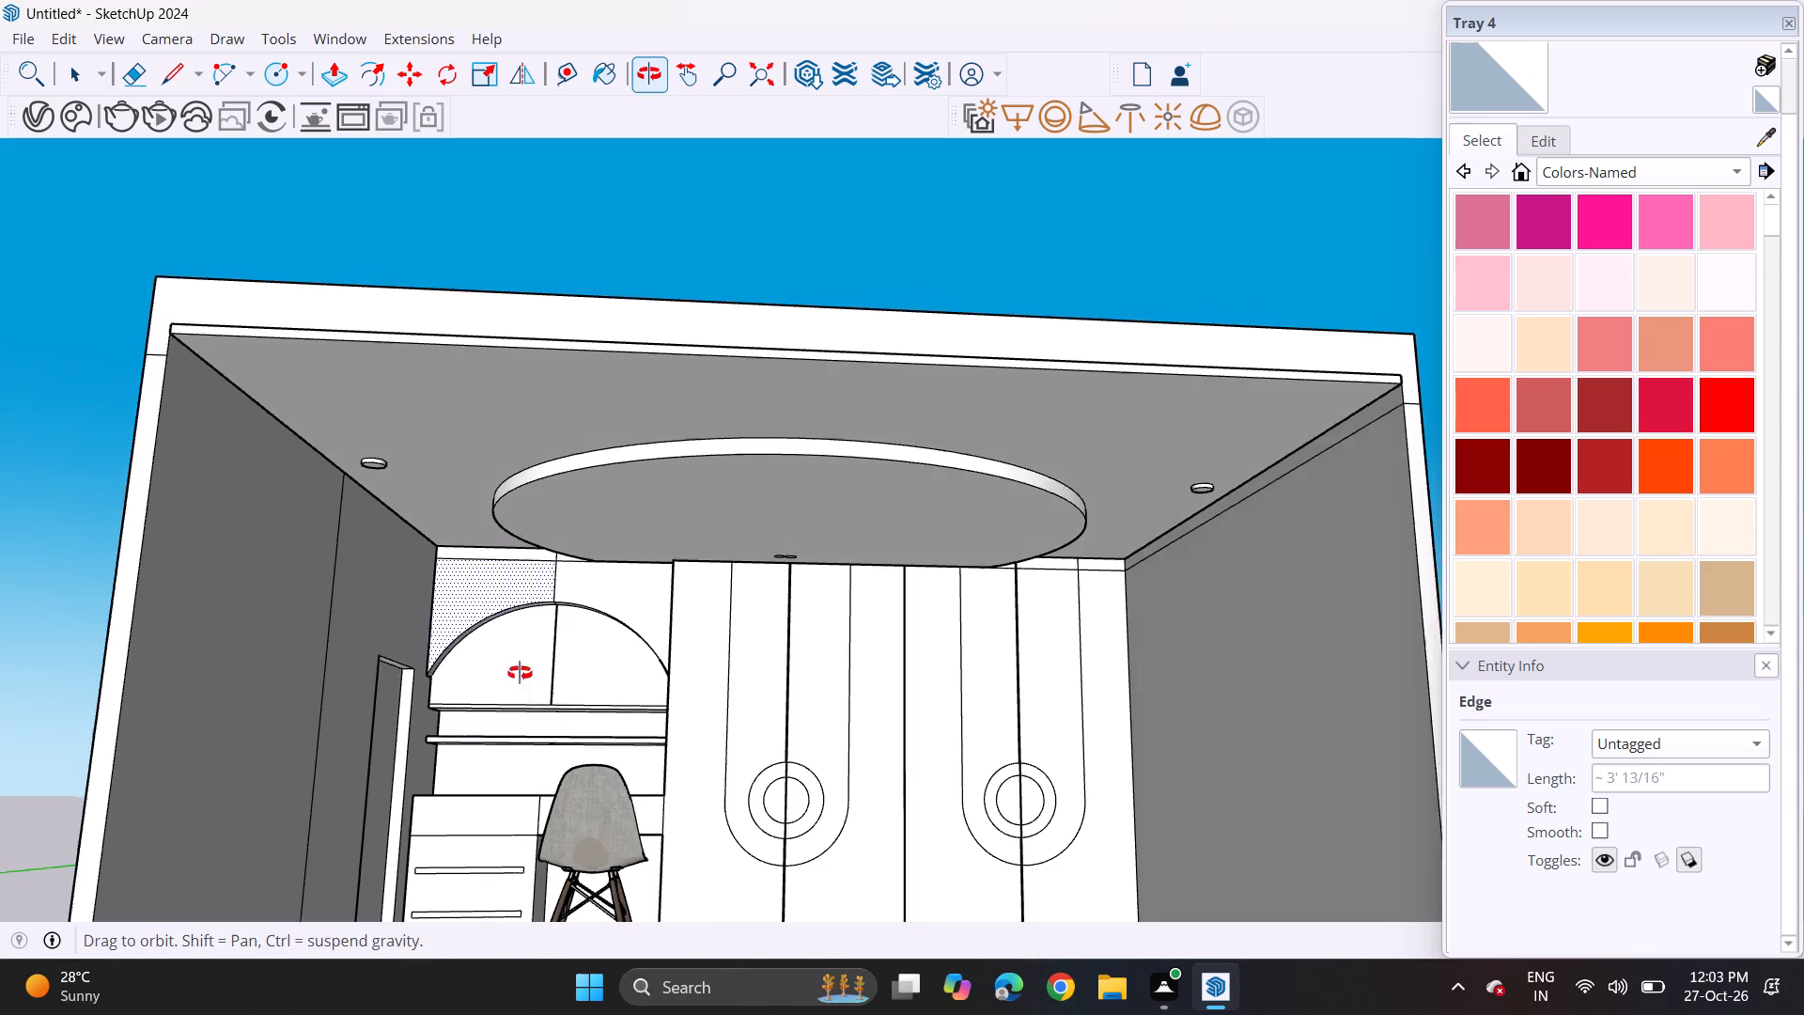
middle_drag(520, 673, 512, 685)
scroll(516, 606, up, 9)
scroll(509, 537, down, 1)
scroll(498, 526, up, 6)
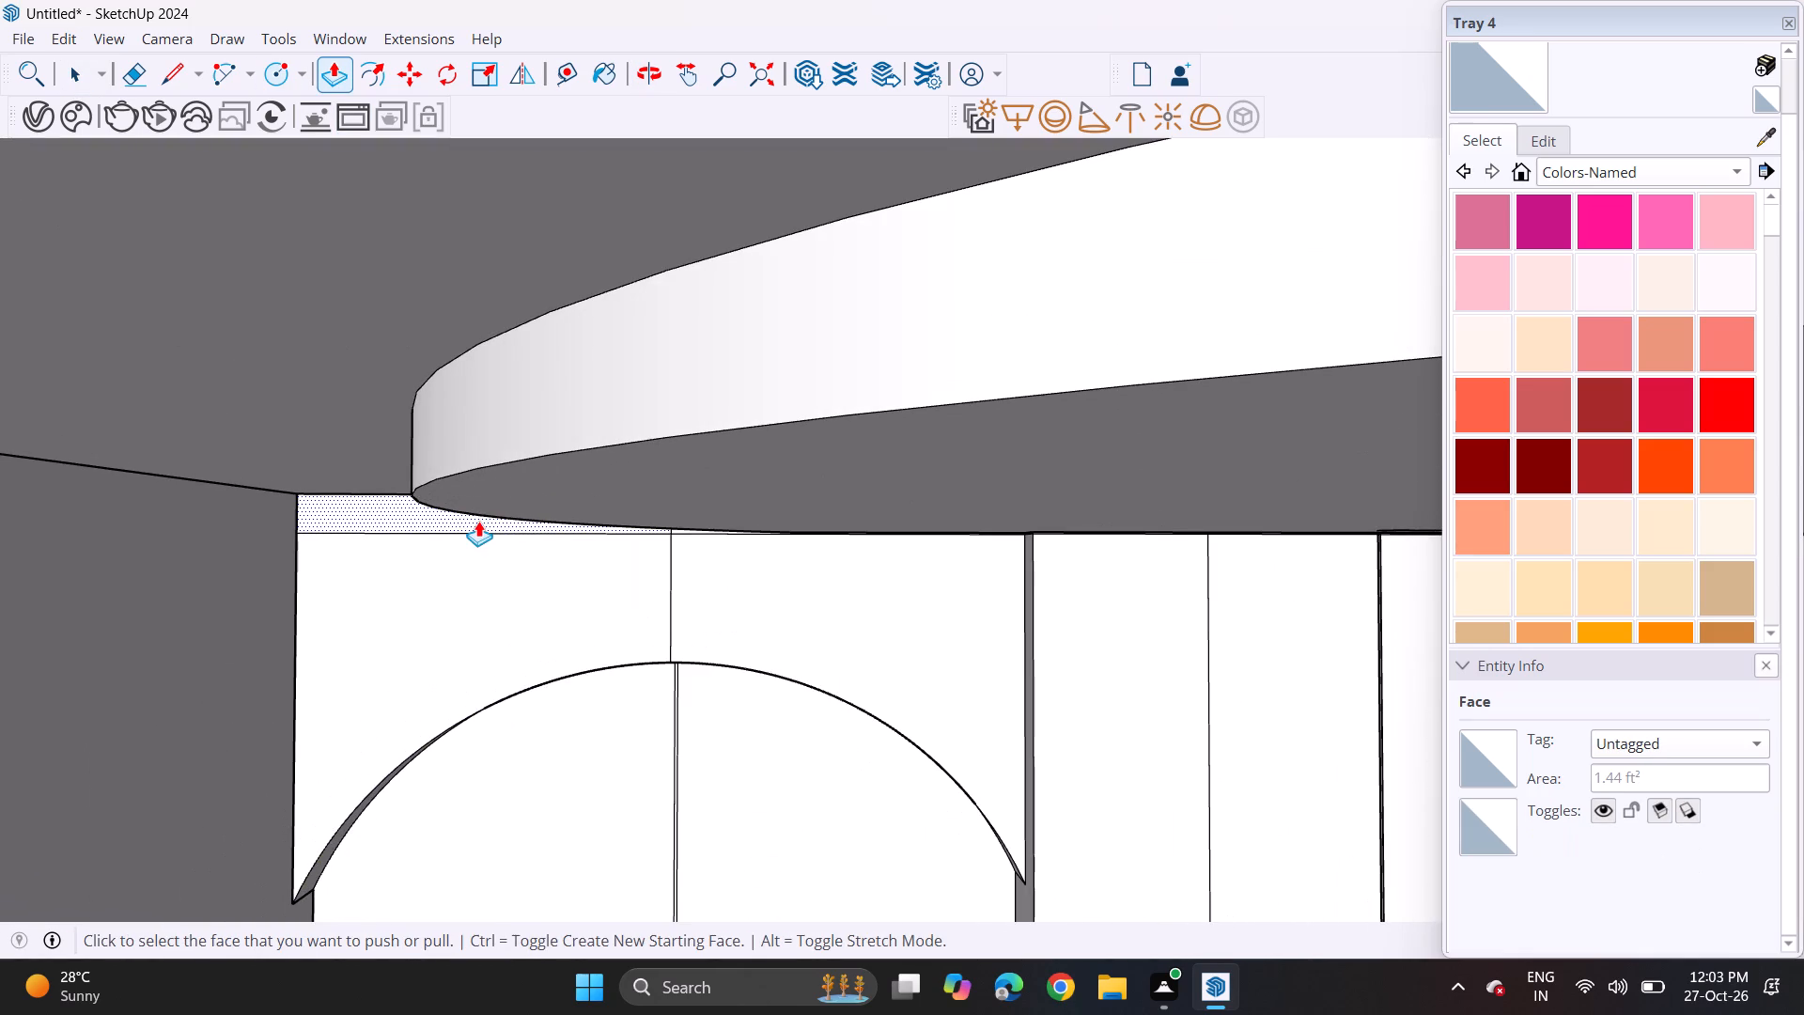
click(478, 521)
click(491, 516)
middle_drag(712, 527, 697, 374)
scroll(697, 443, up, 1)
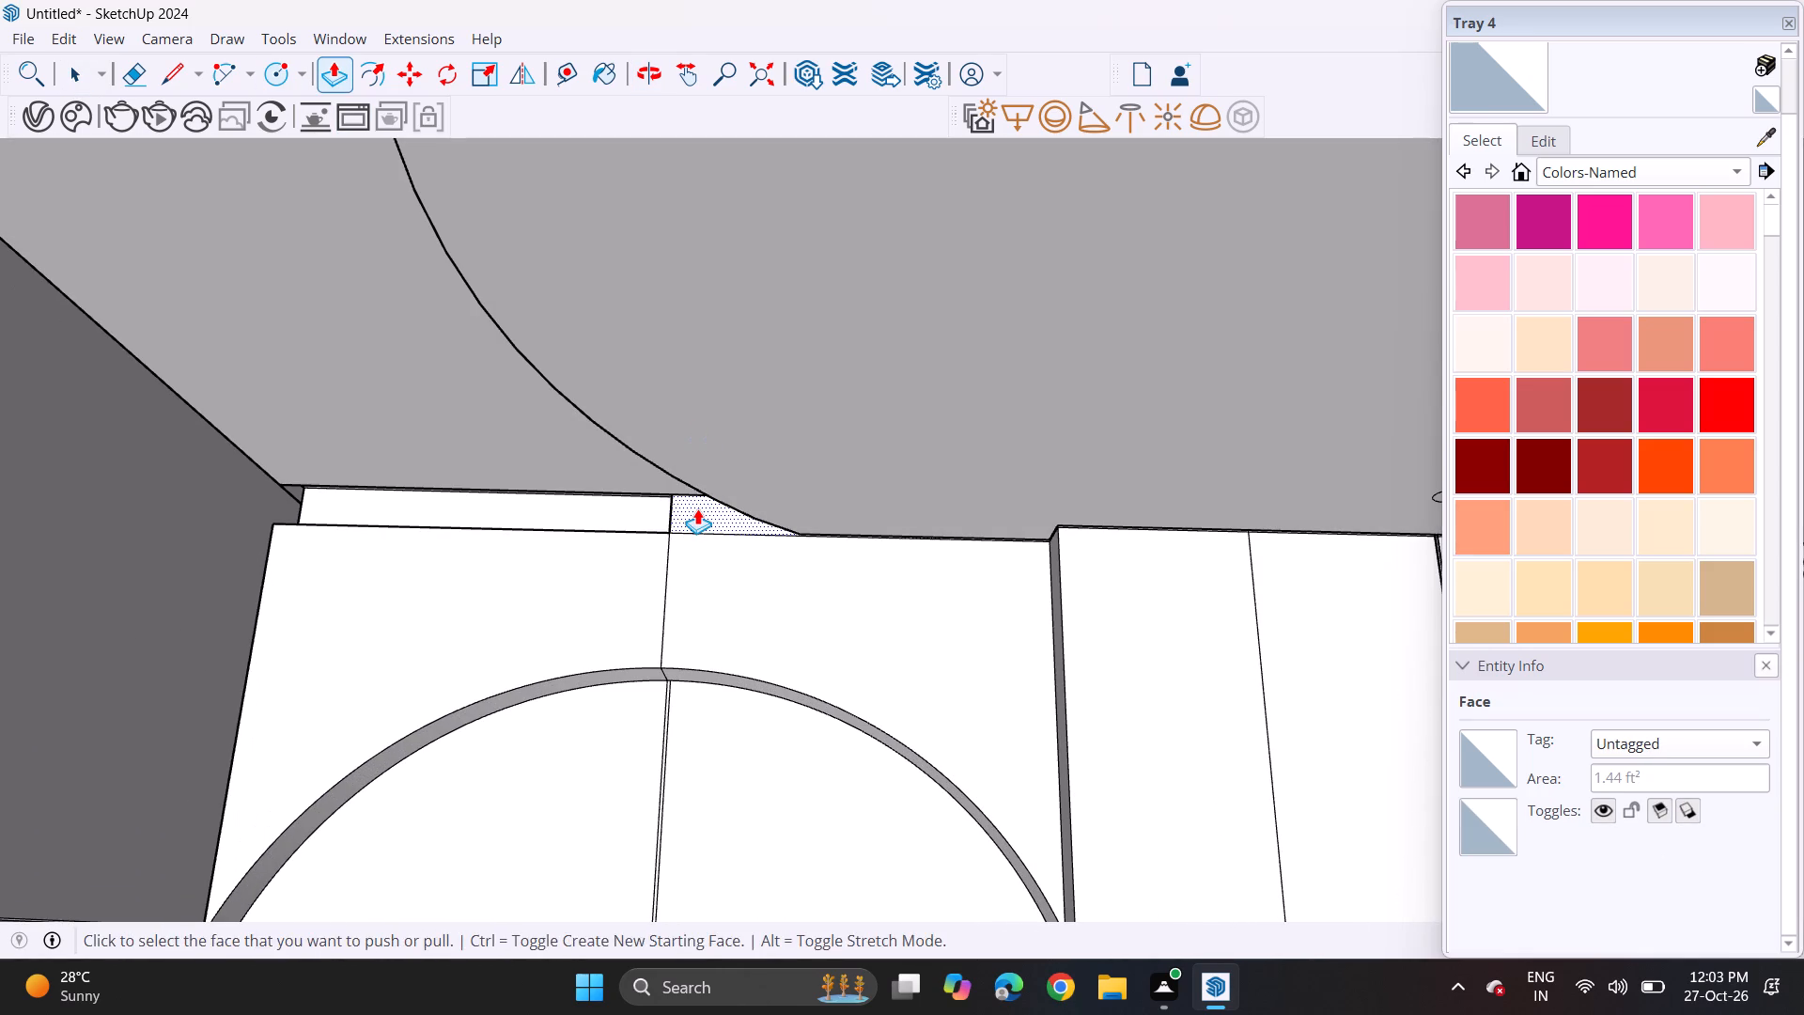
double_click(697, 508)
scroll(686, 523, down, 8)
middle_drag(675, 512, 599, 665)
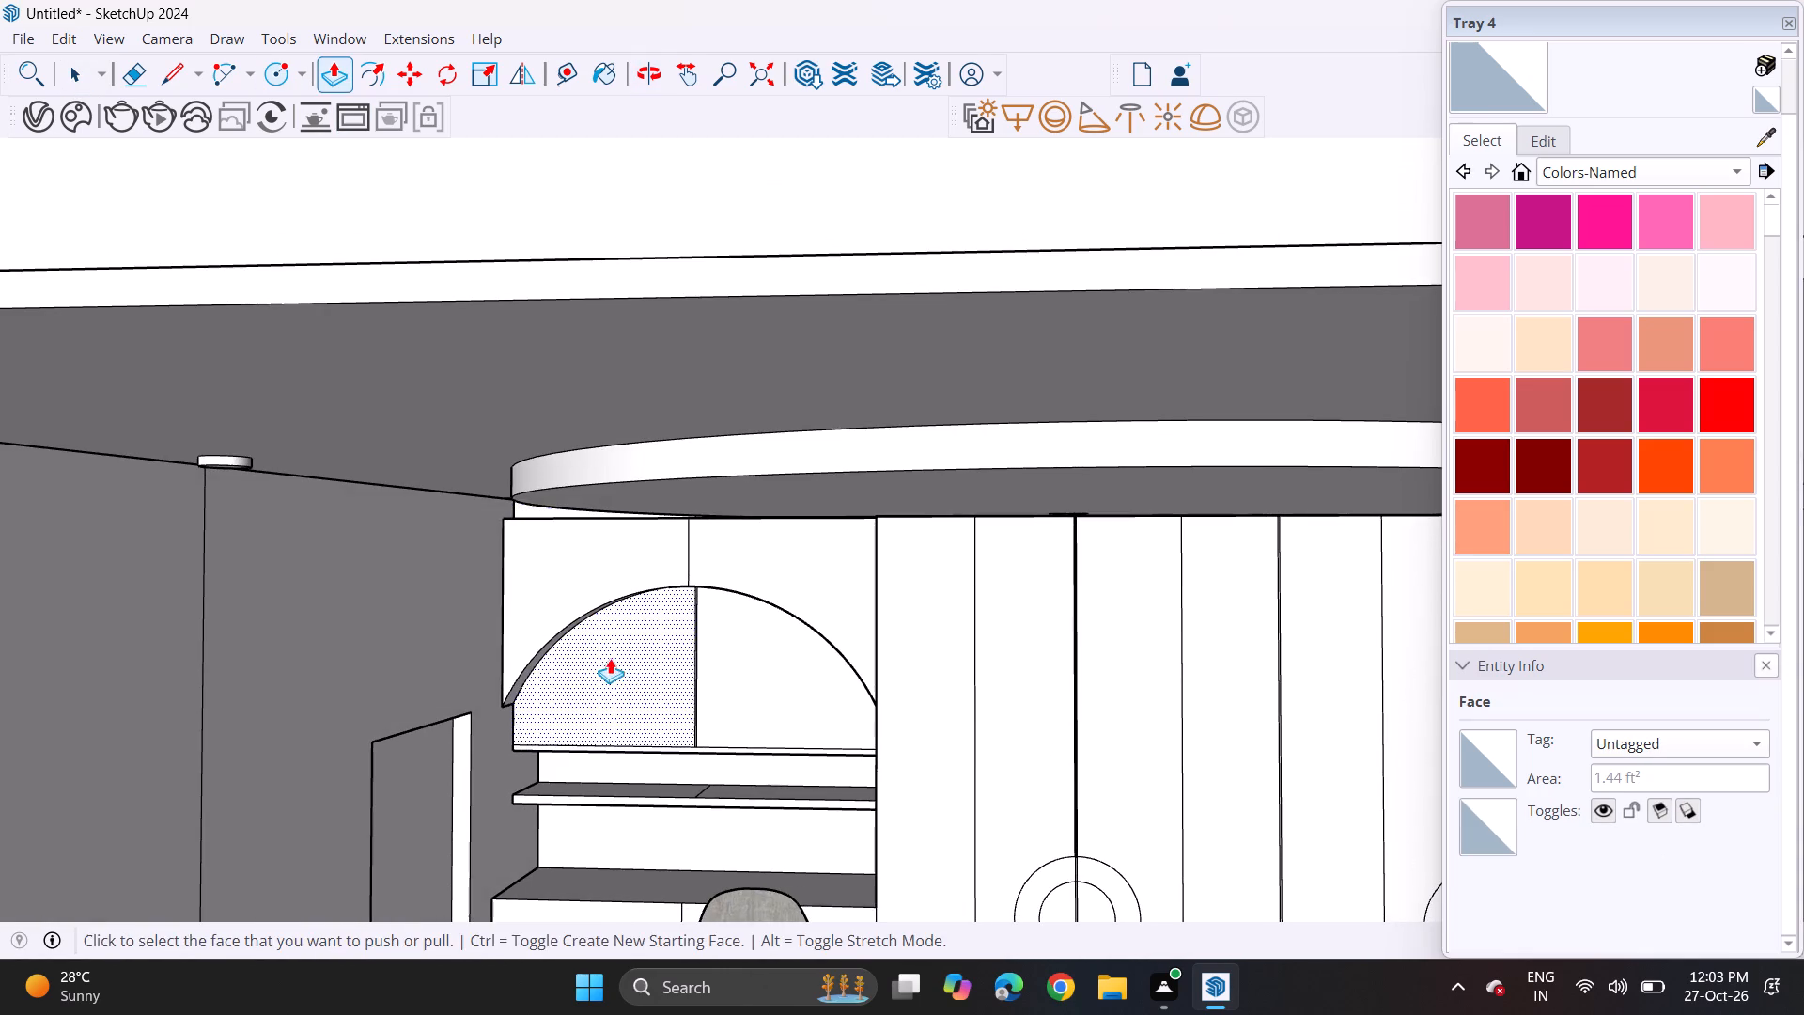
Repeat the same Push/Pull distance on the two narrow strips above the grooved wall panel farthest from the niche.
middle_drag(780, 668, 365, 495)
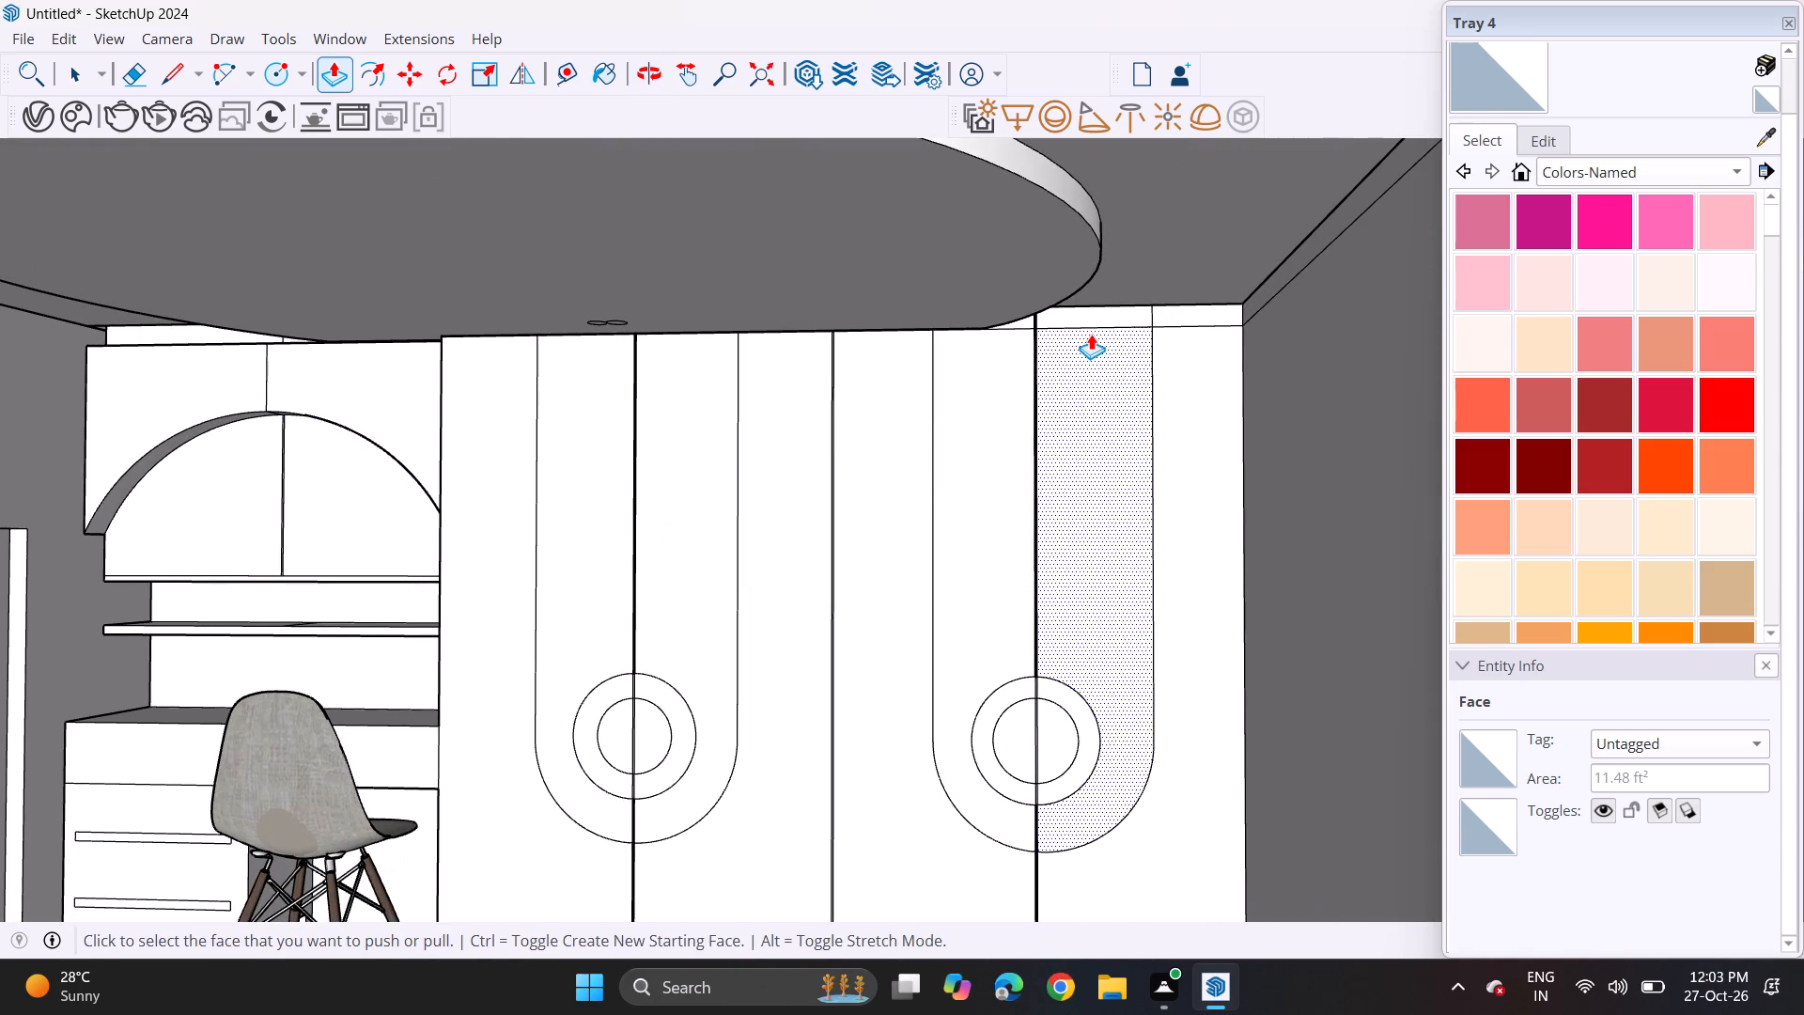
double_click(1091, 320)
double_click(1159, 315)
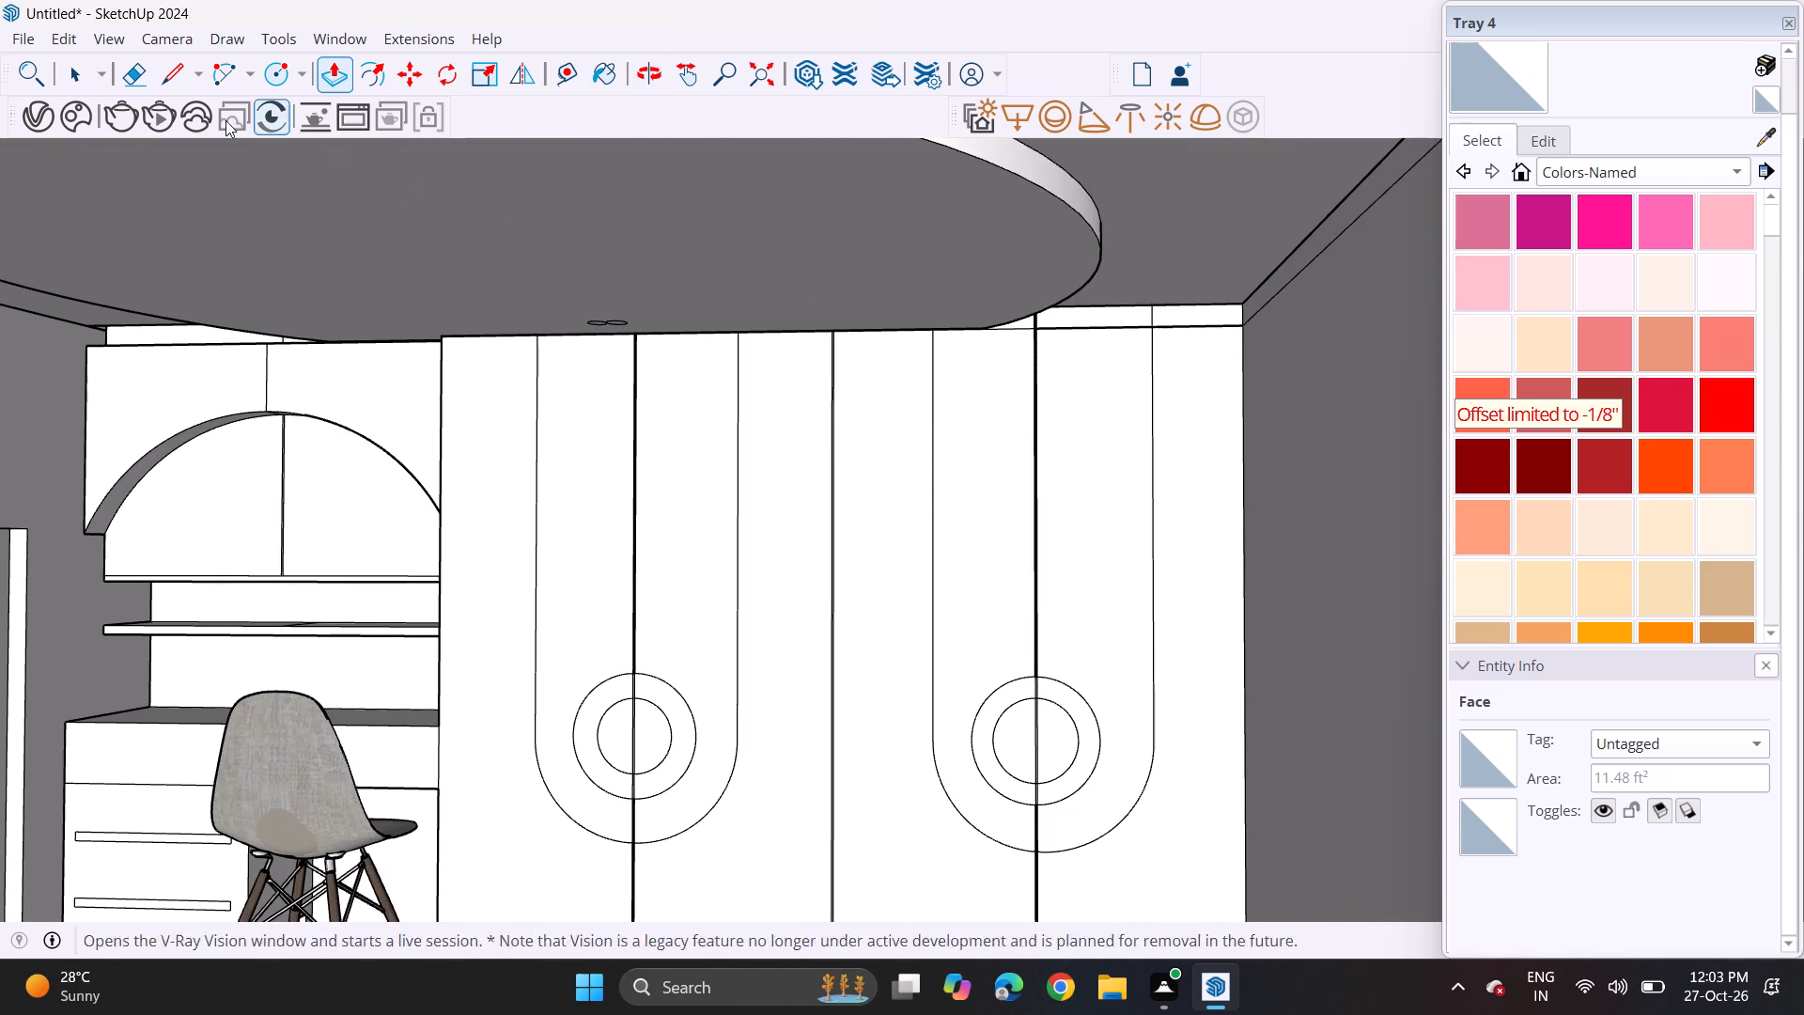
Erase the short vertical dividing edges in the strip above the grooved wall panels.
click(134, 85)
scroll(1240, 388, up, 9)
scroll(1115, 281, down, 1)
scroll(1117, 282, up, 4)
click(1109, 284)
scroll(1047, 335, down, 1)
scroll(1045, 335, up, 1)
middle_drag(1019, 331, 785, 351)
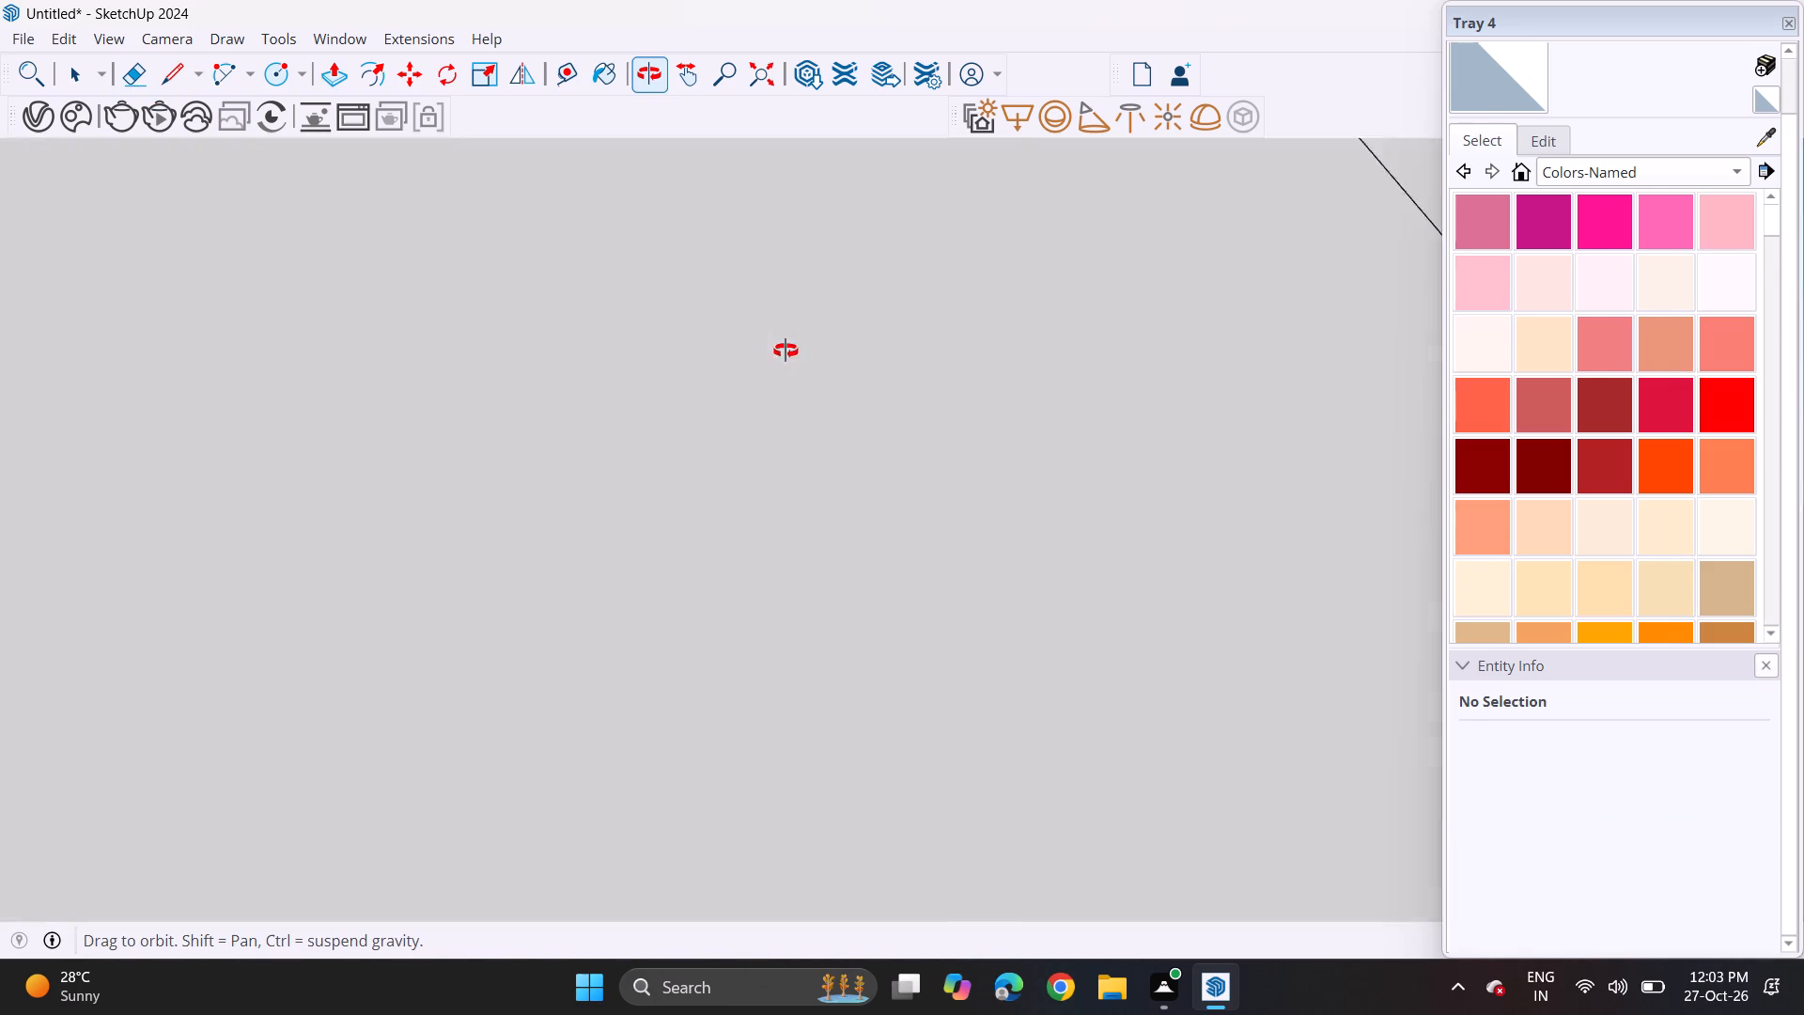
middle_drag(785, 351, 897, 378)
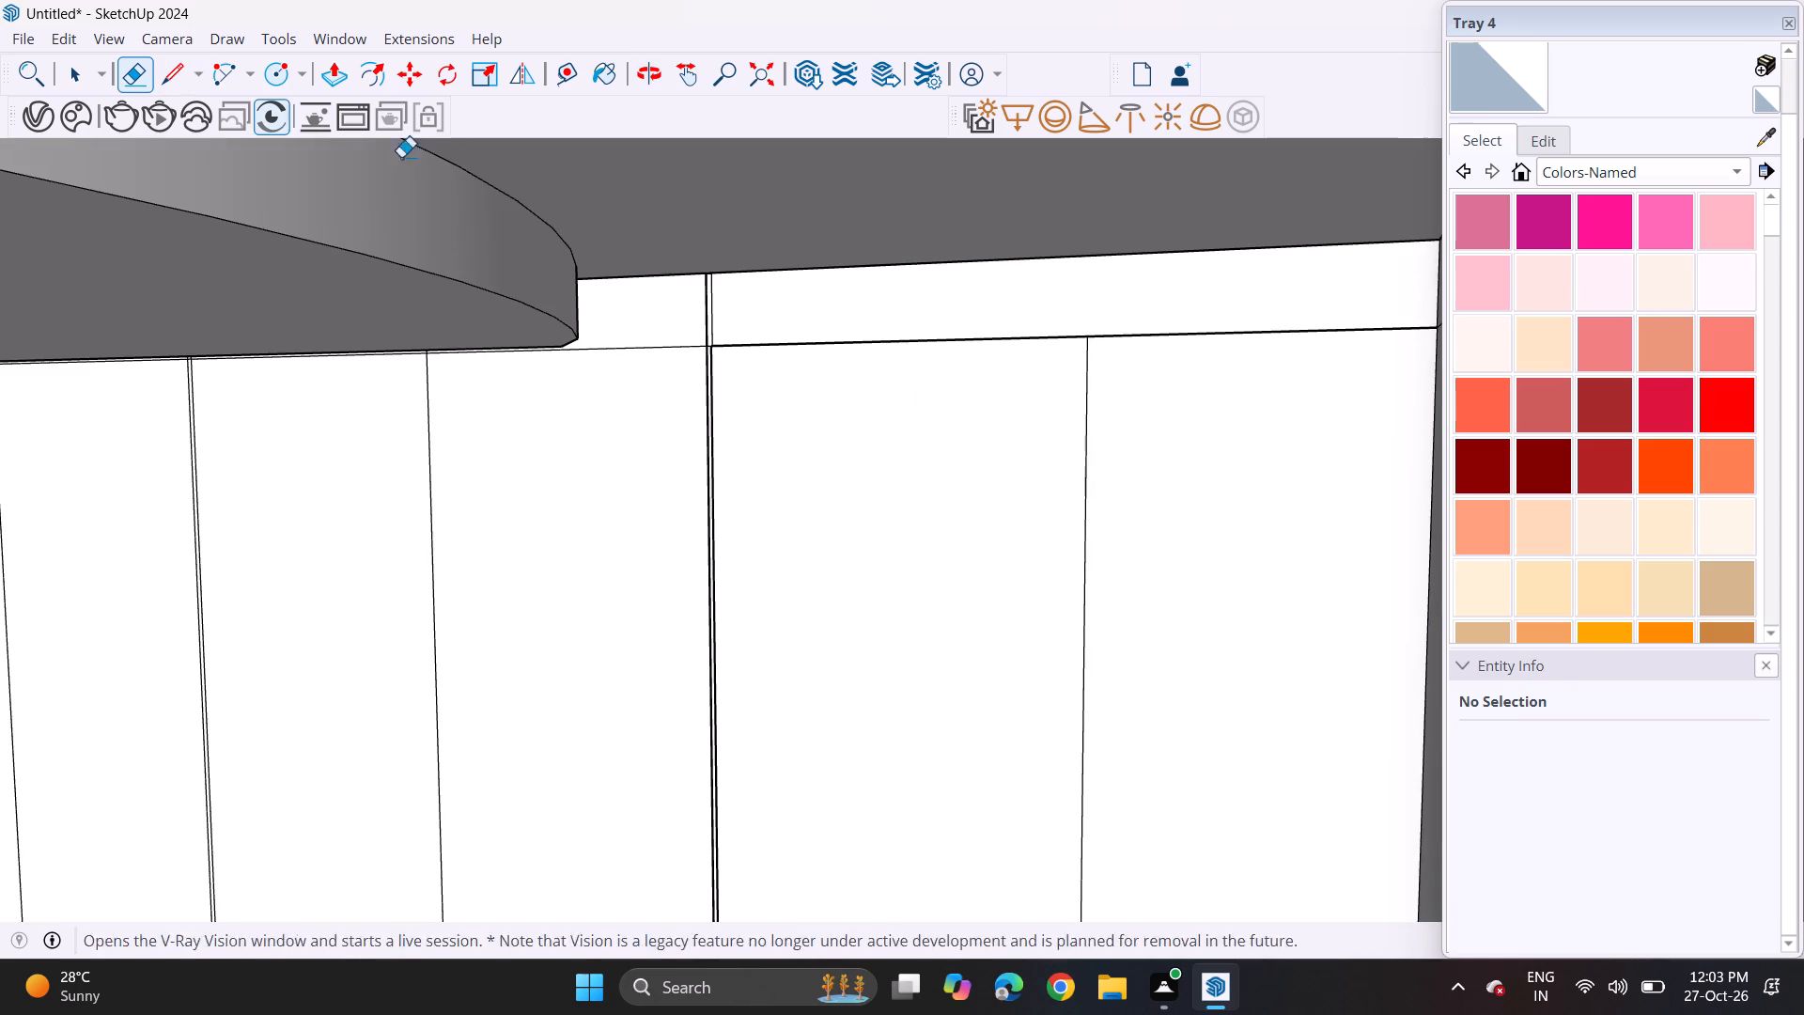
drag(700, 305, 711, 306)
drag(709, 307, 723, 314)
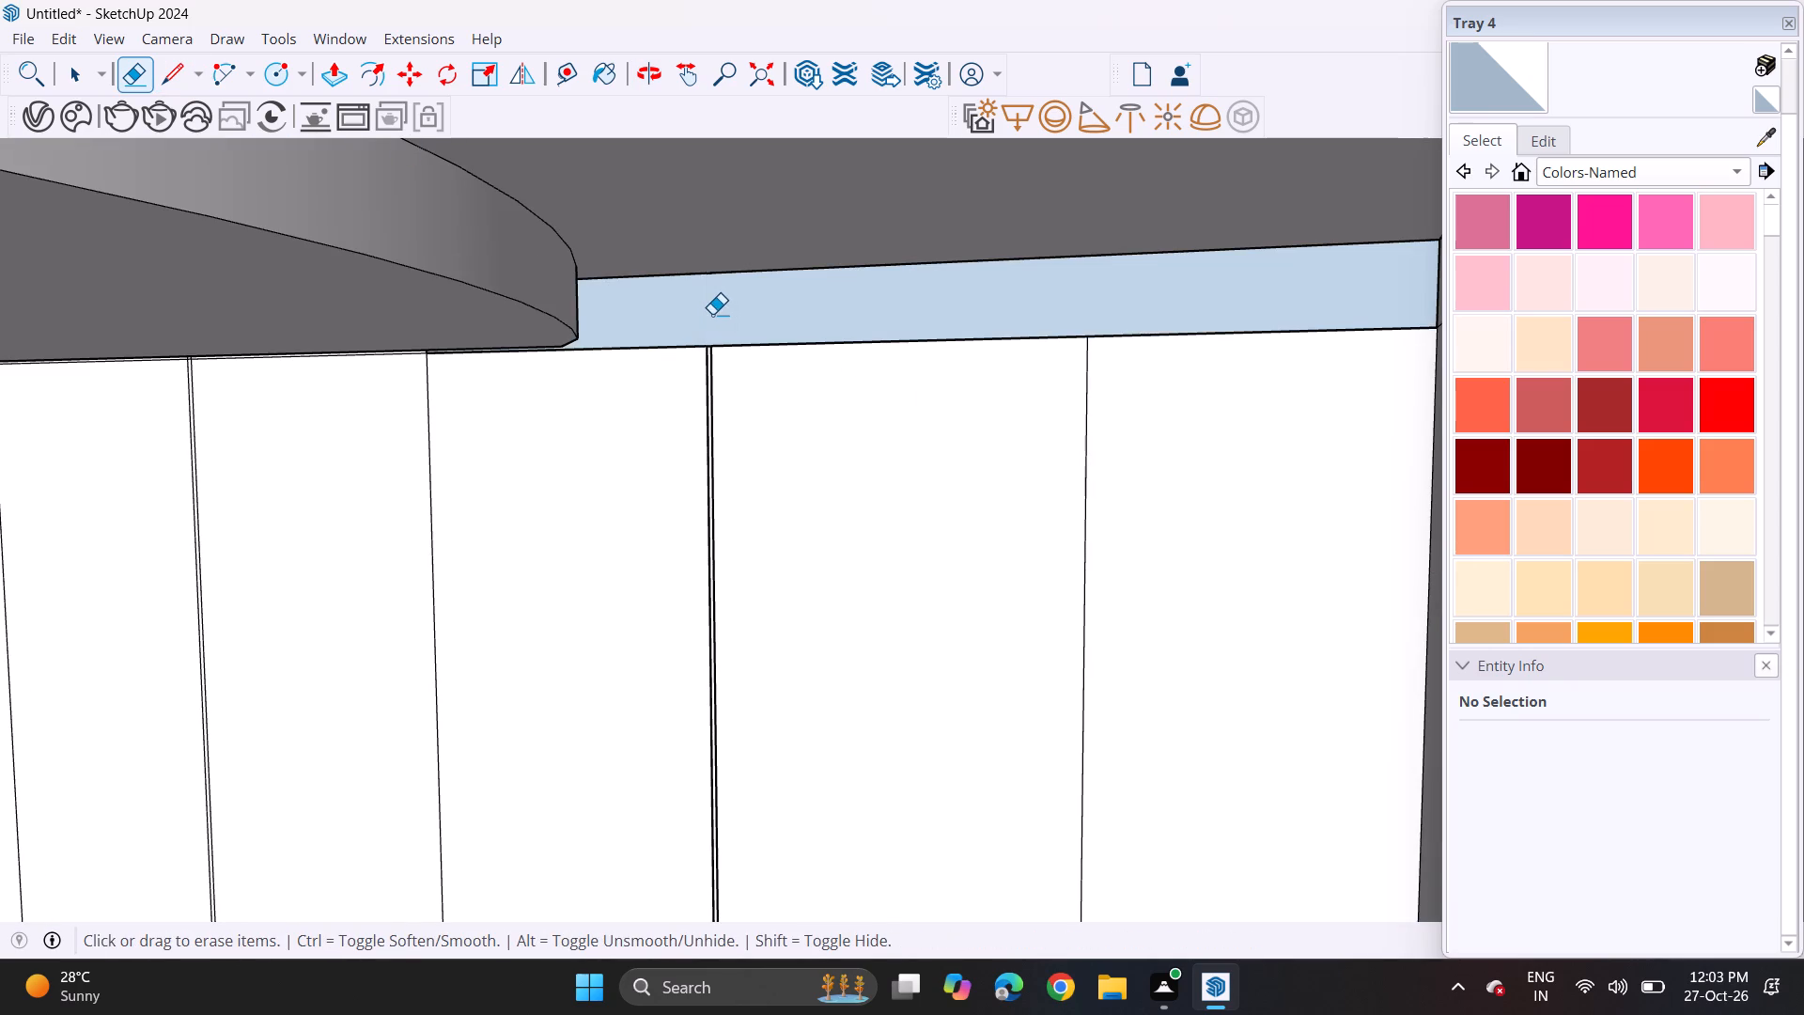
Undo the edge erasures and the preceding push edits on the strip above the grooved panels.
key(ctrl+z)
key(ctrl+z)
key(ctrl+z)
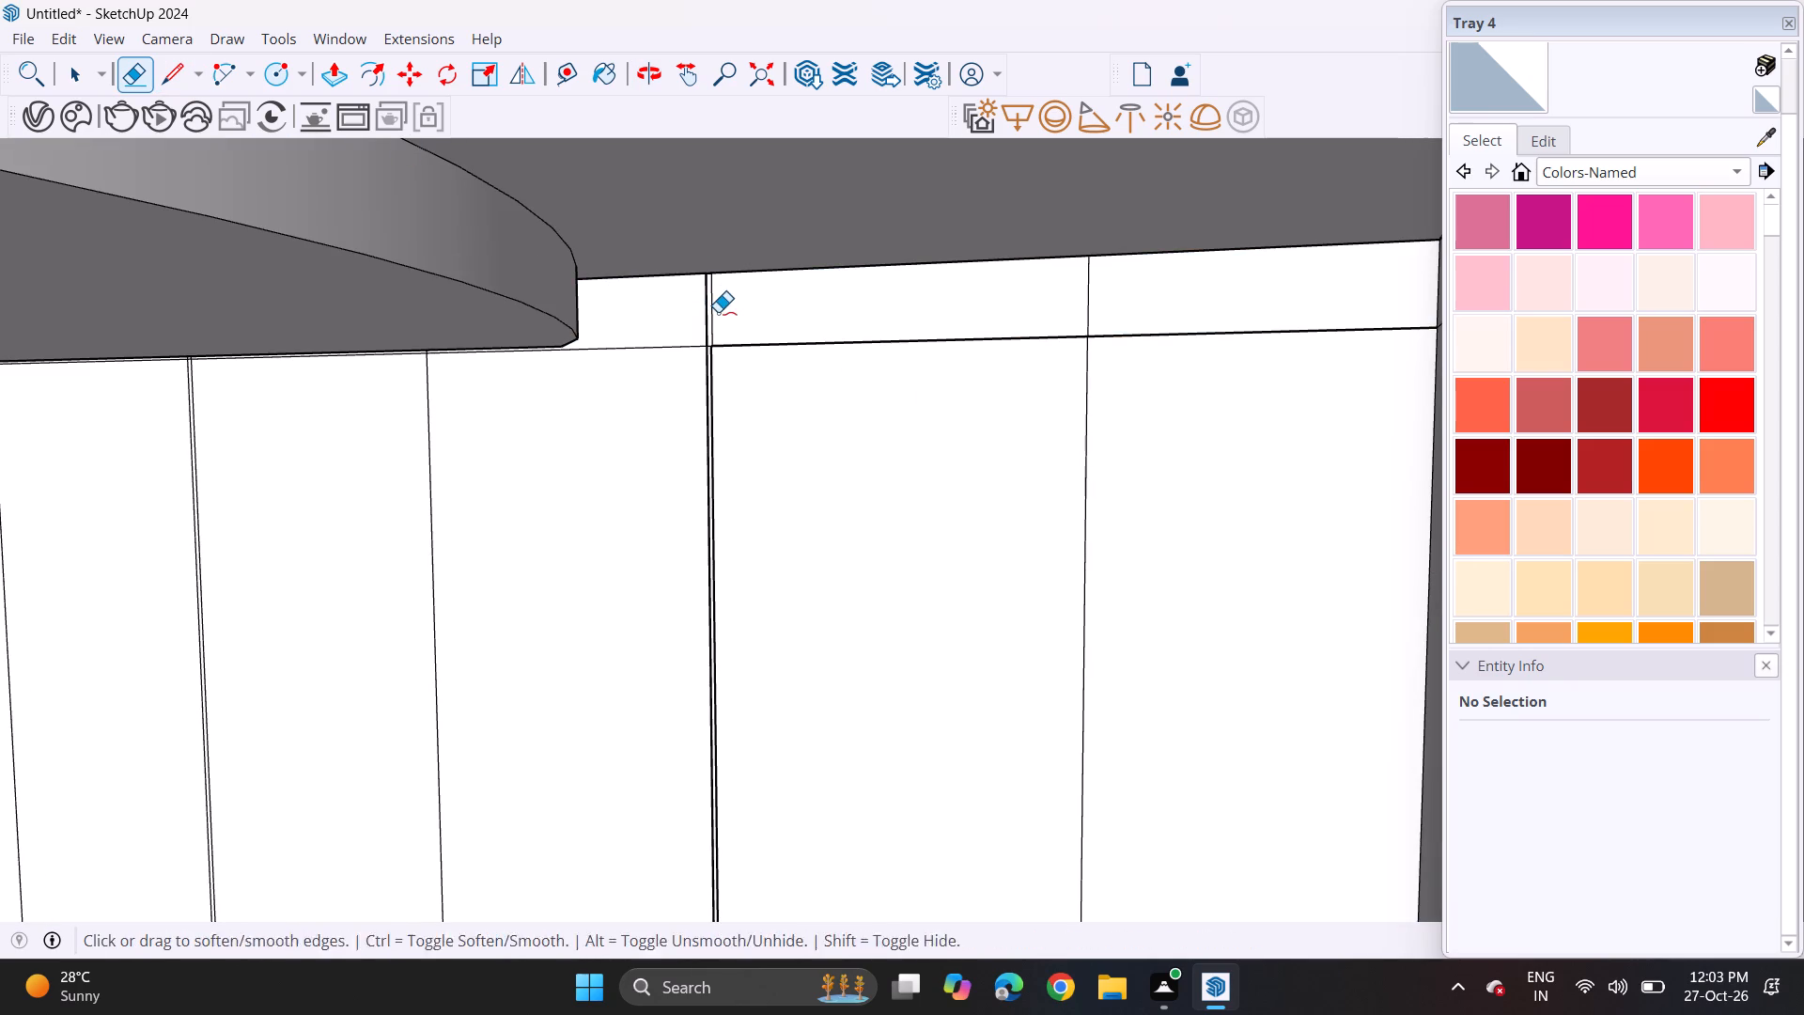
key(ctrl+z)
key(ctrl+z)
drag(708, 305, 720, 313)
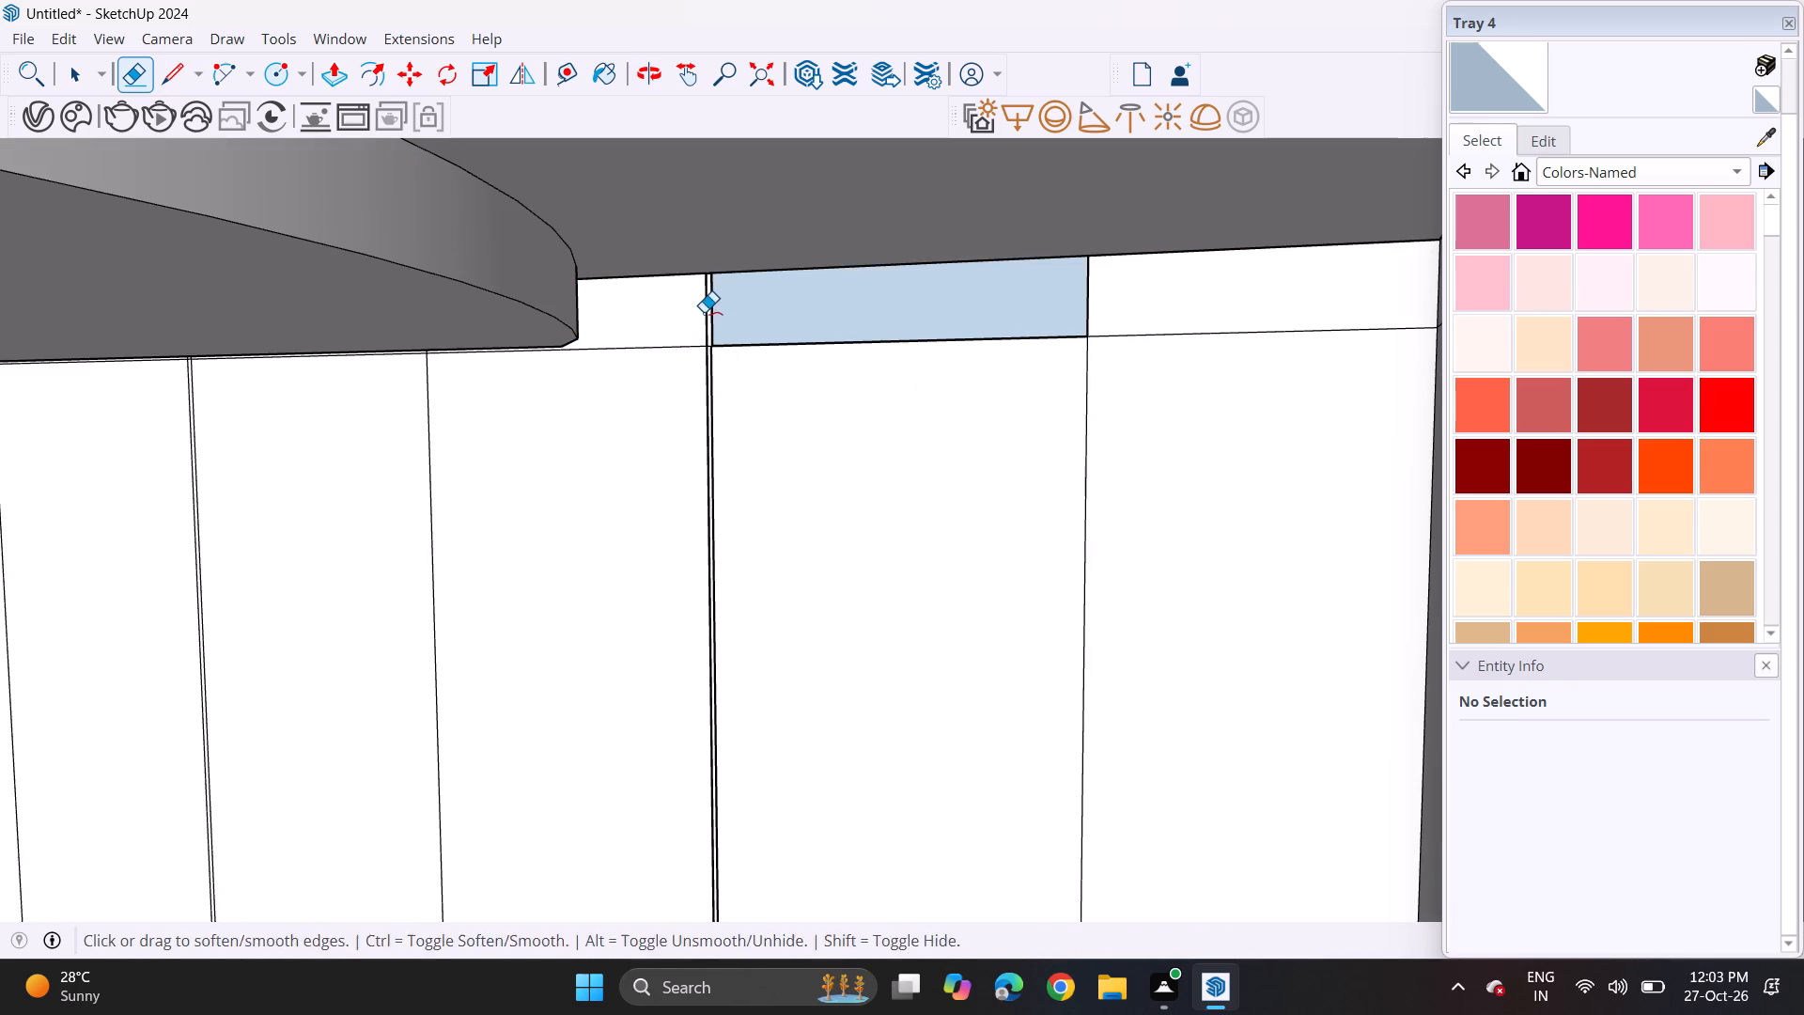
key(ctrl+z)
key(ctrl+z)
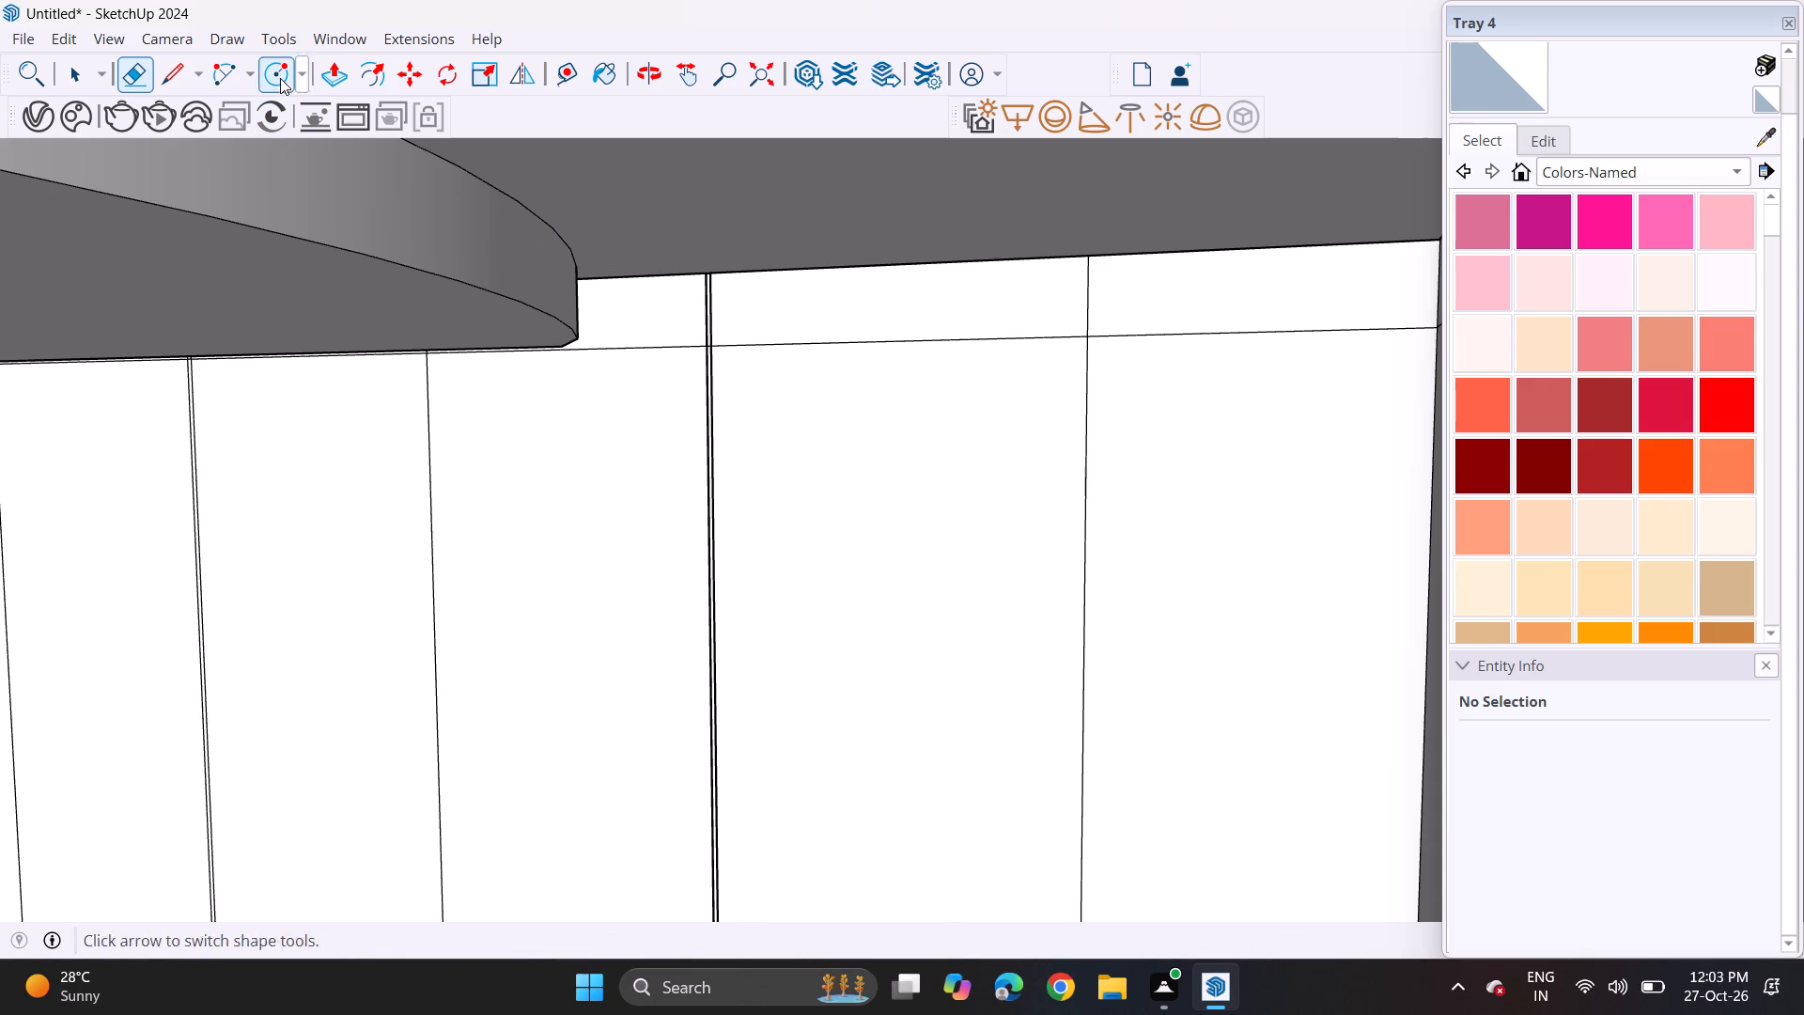
Push back the narrow strip sections between the grooved wall panels and the ceiling with Push/Pull, section by section.
click(325, 68)
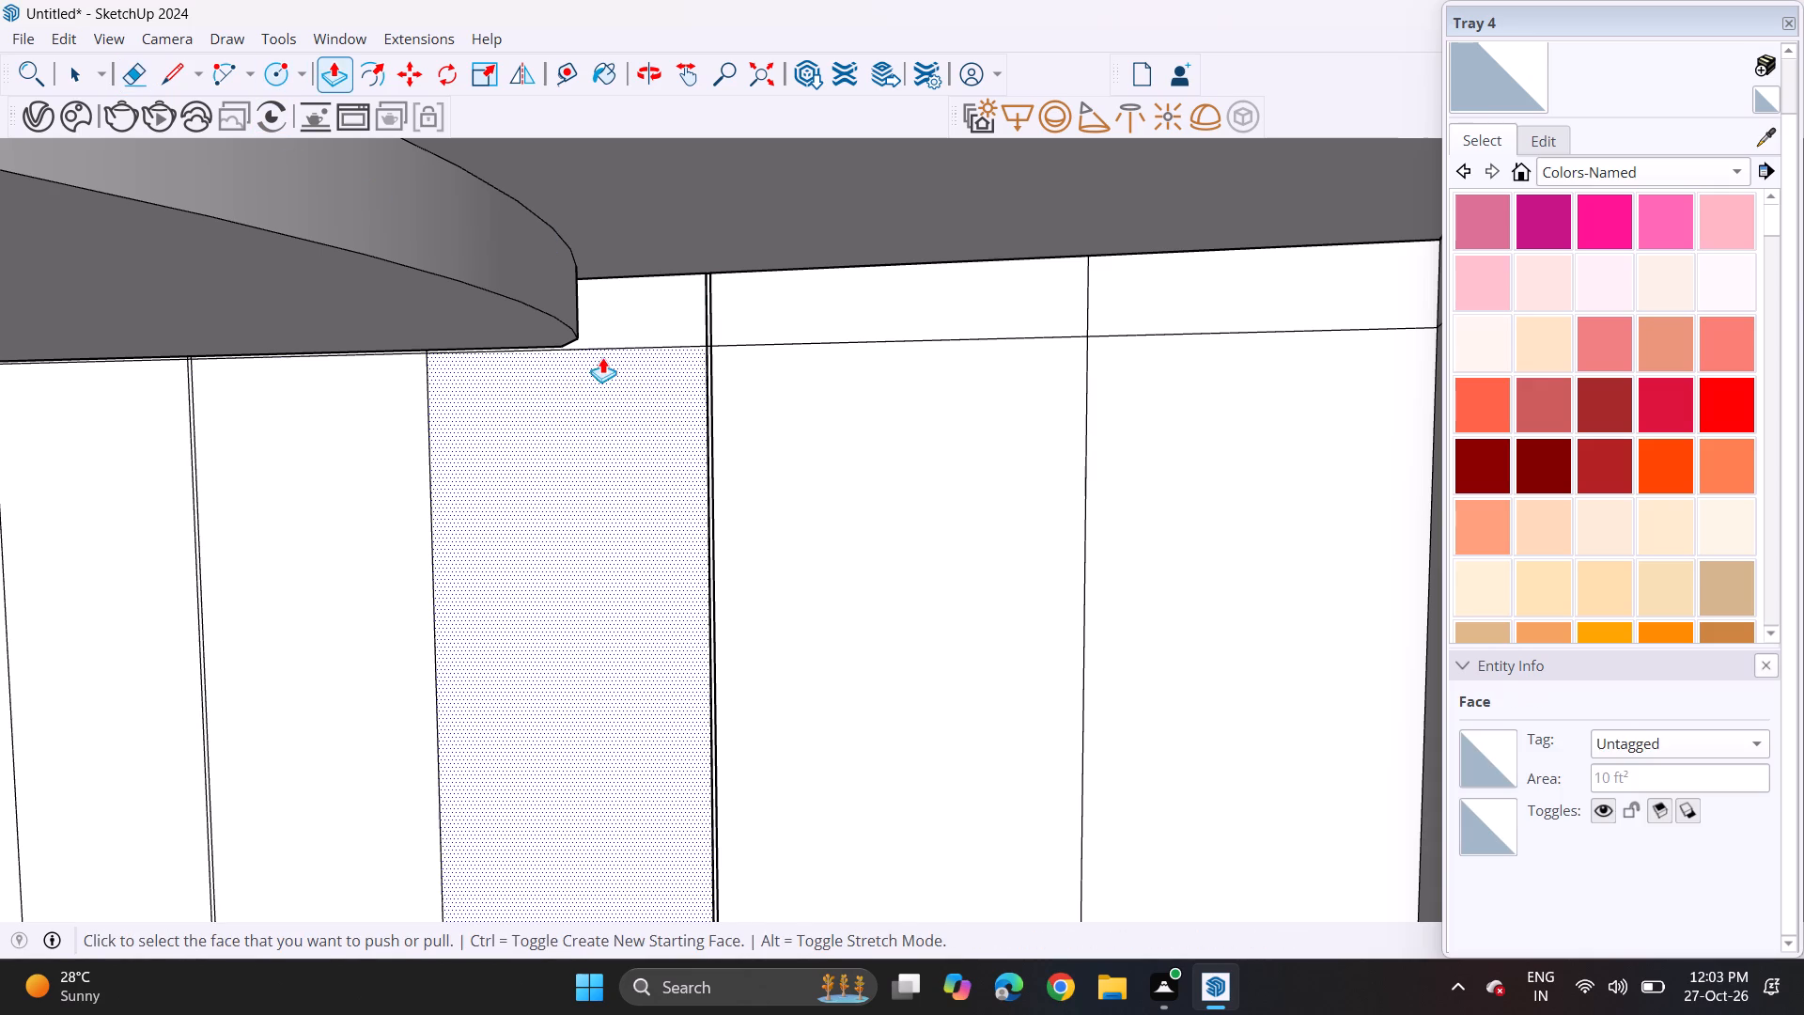
click(605, 336)
click(630, 327)
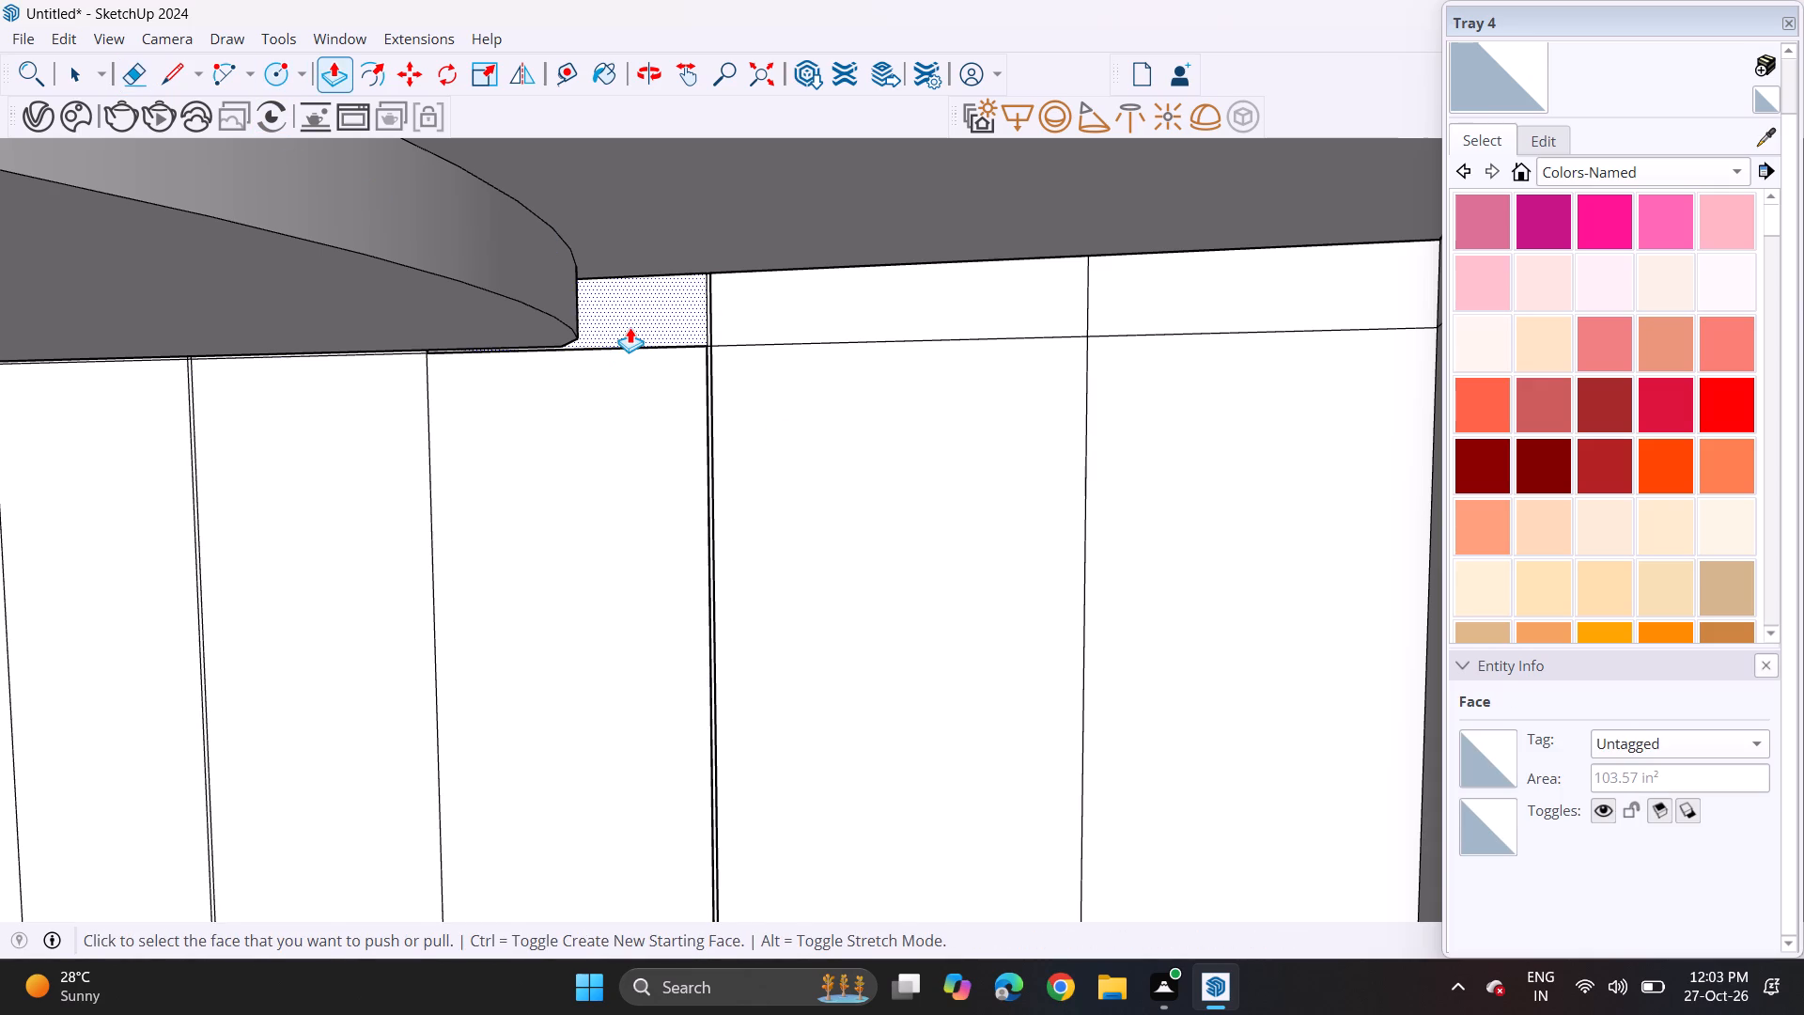
click(628, 331)
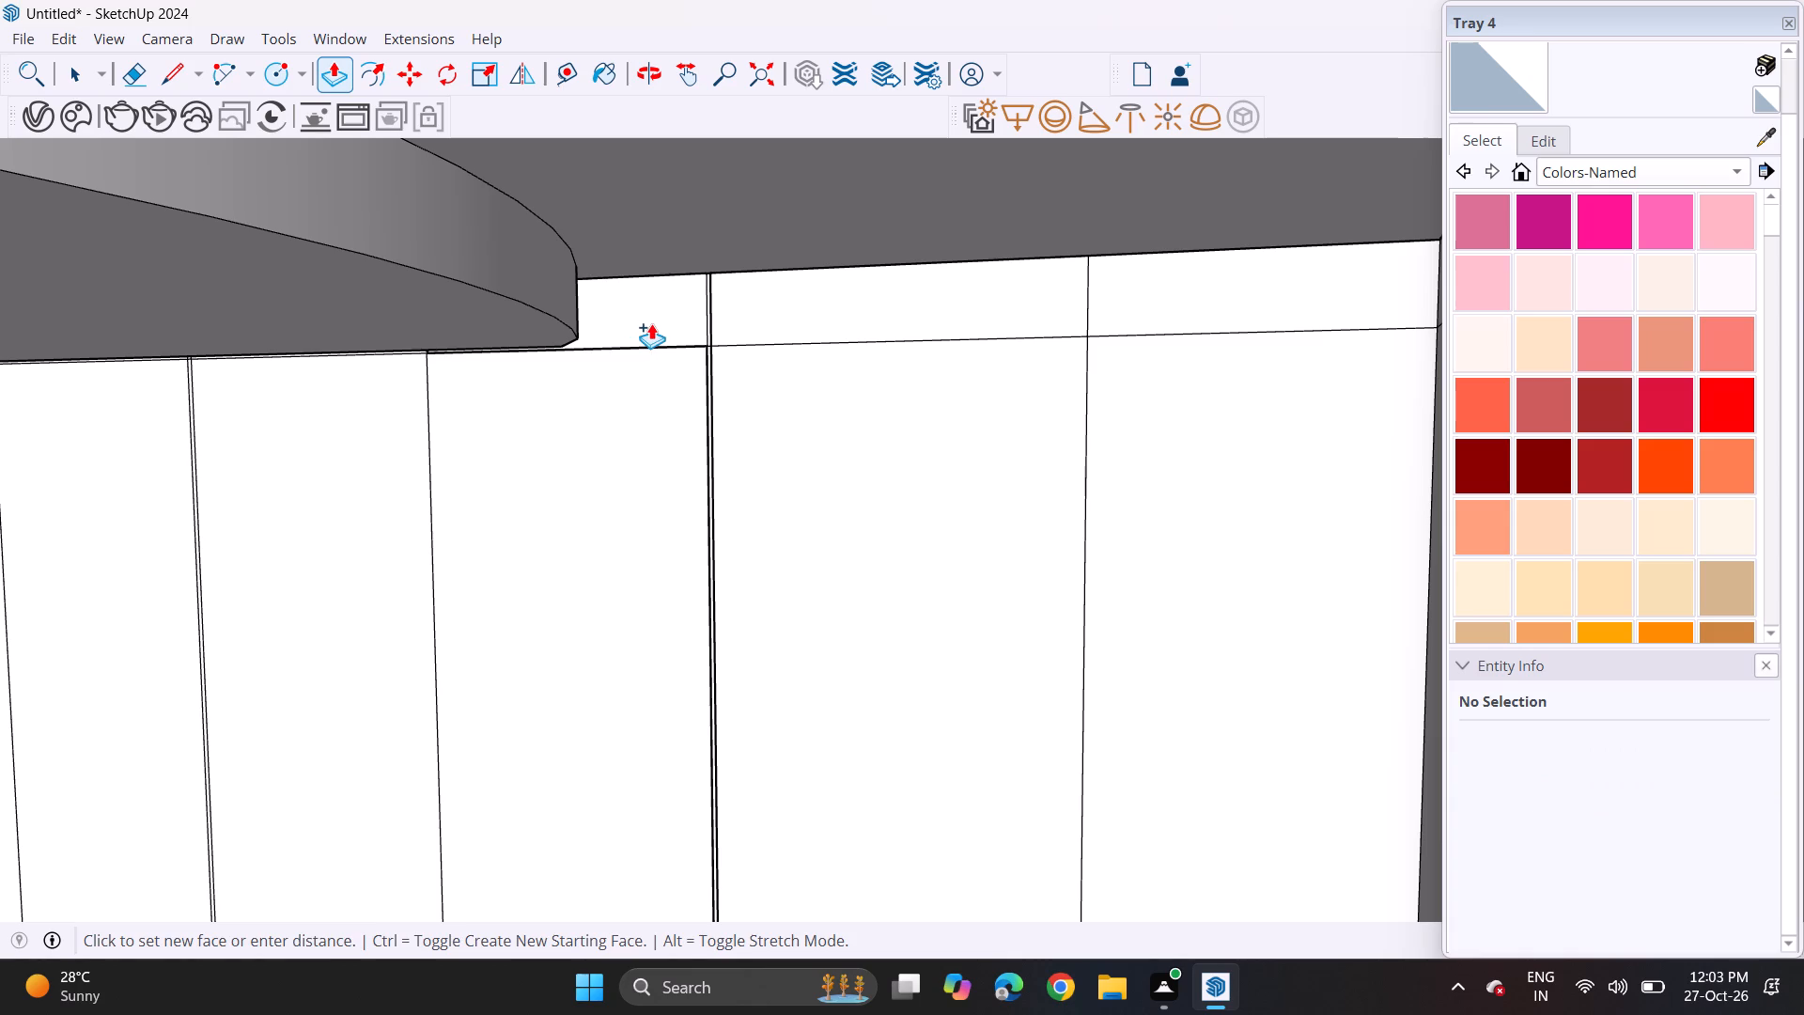
click(661, 322)
double_click(774, 322)
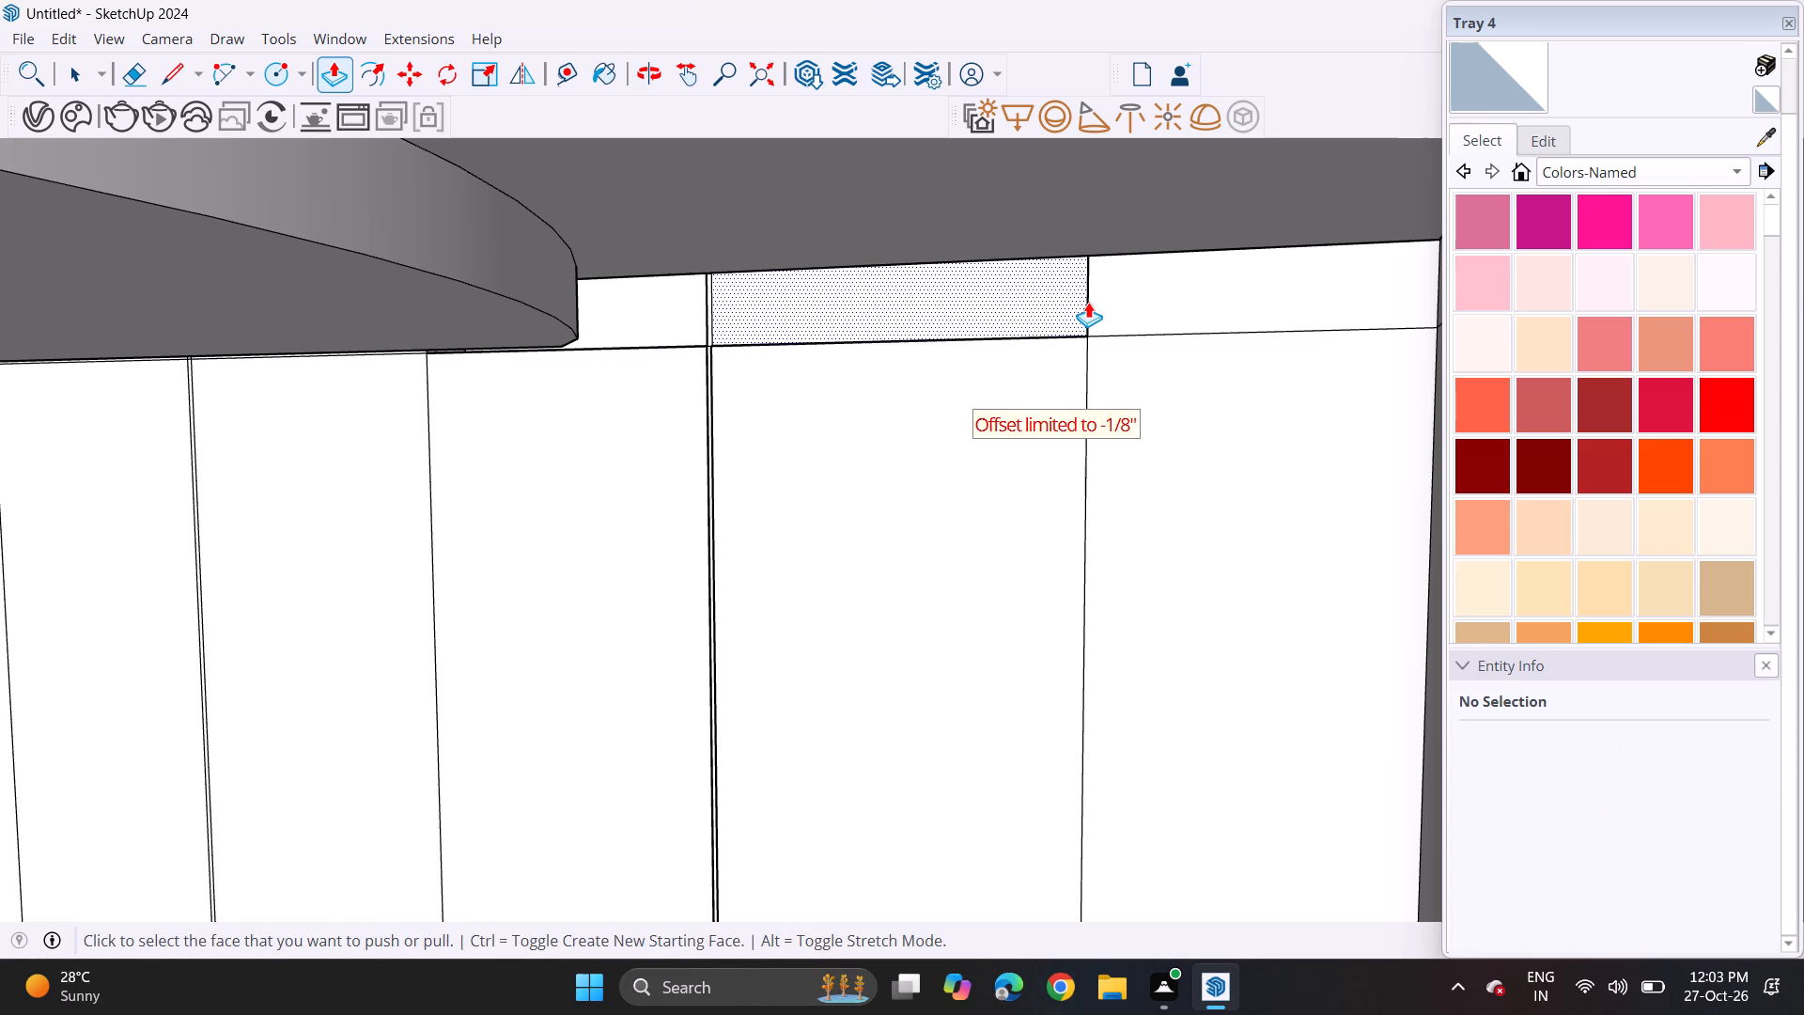
double_click(1088, 302)
key(ctrl+z)
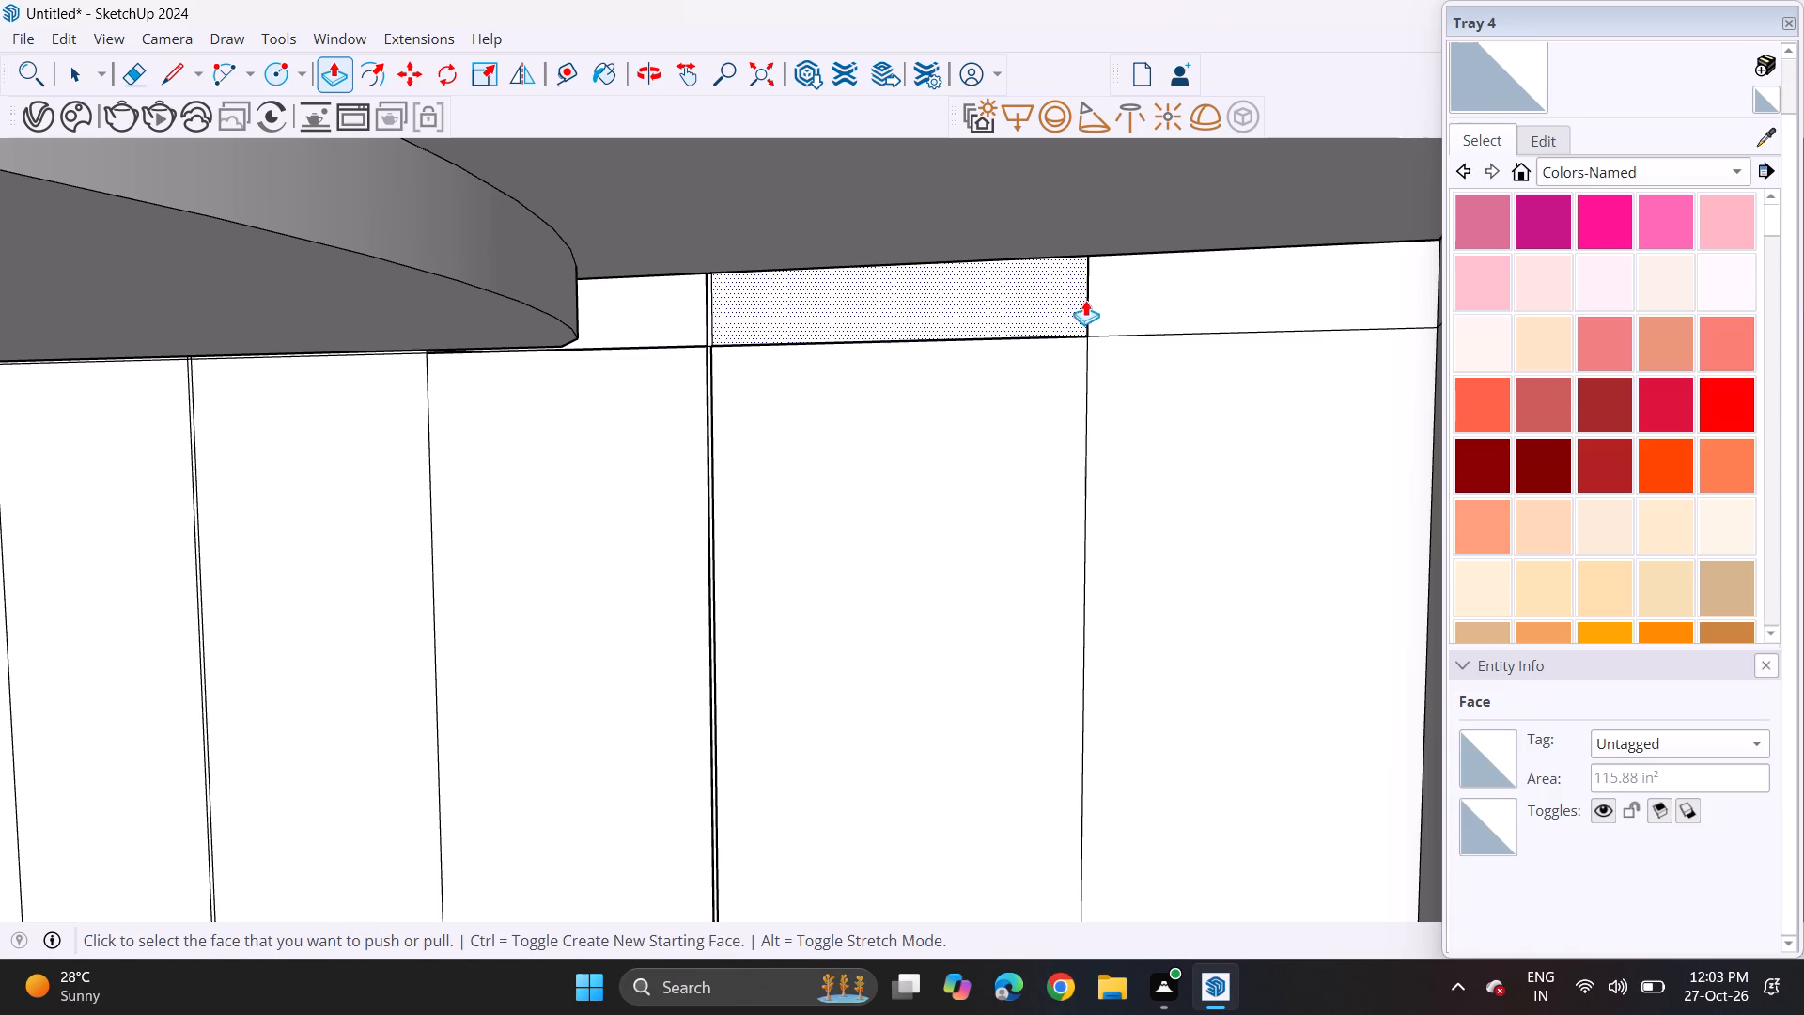
double_click(1123, 300)
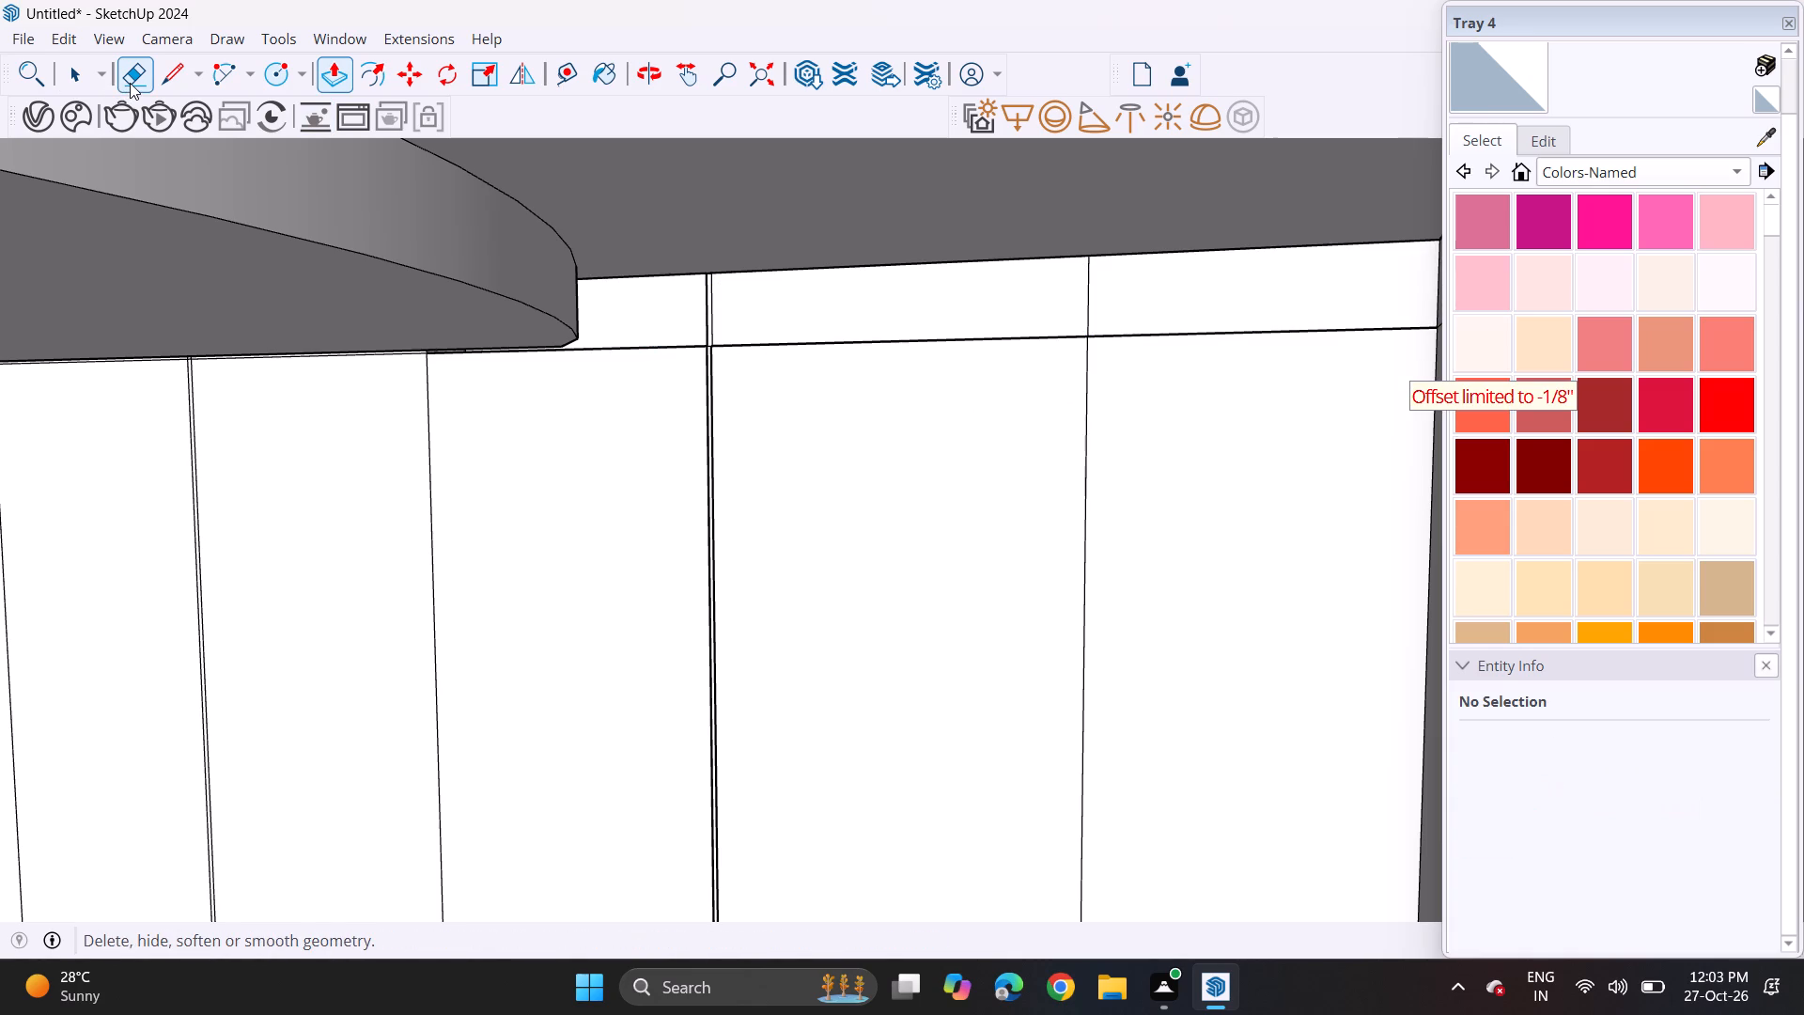
Erase the short vertical edge dividing the last two recessed strip sections nearest the side wall.
click(138, 74)
drag(1066, 280, 1115, 299)
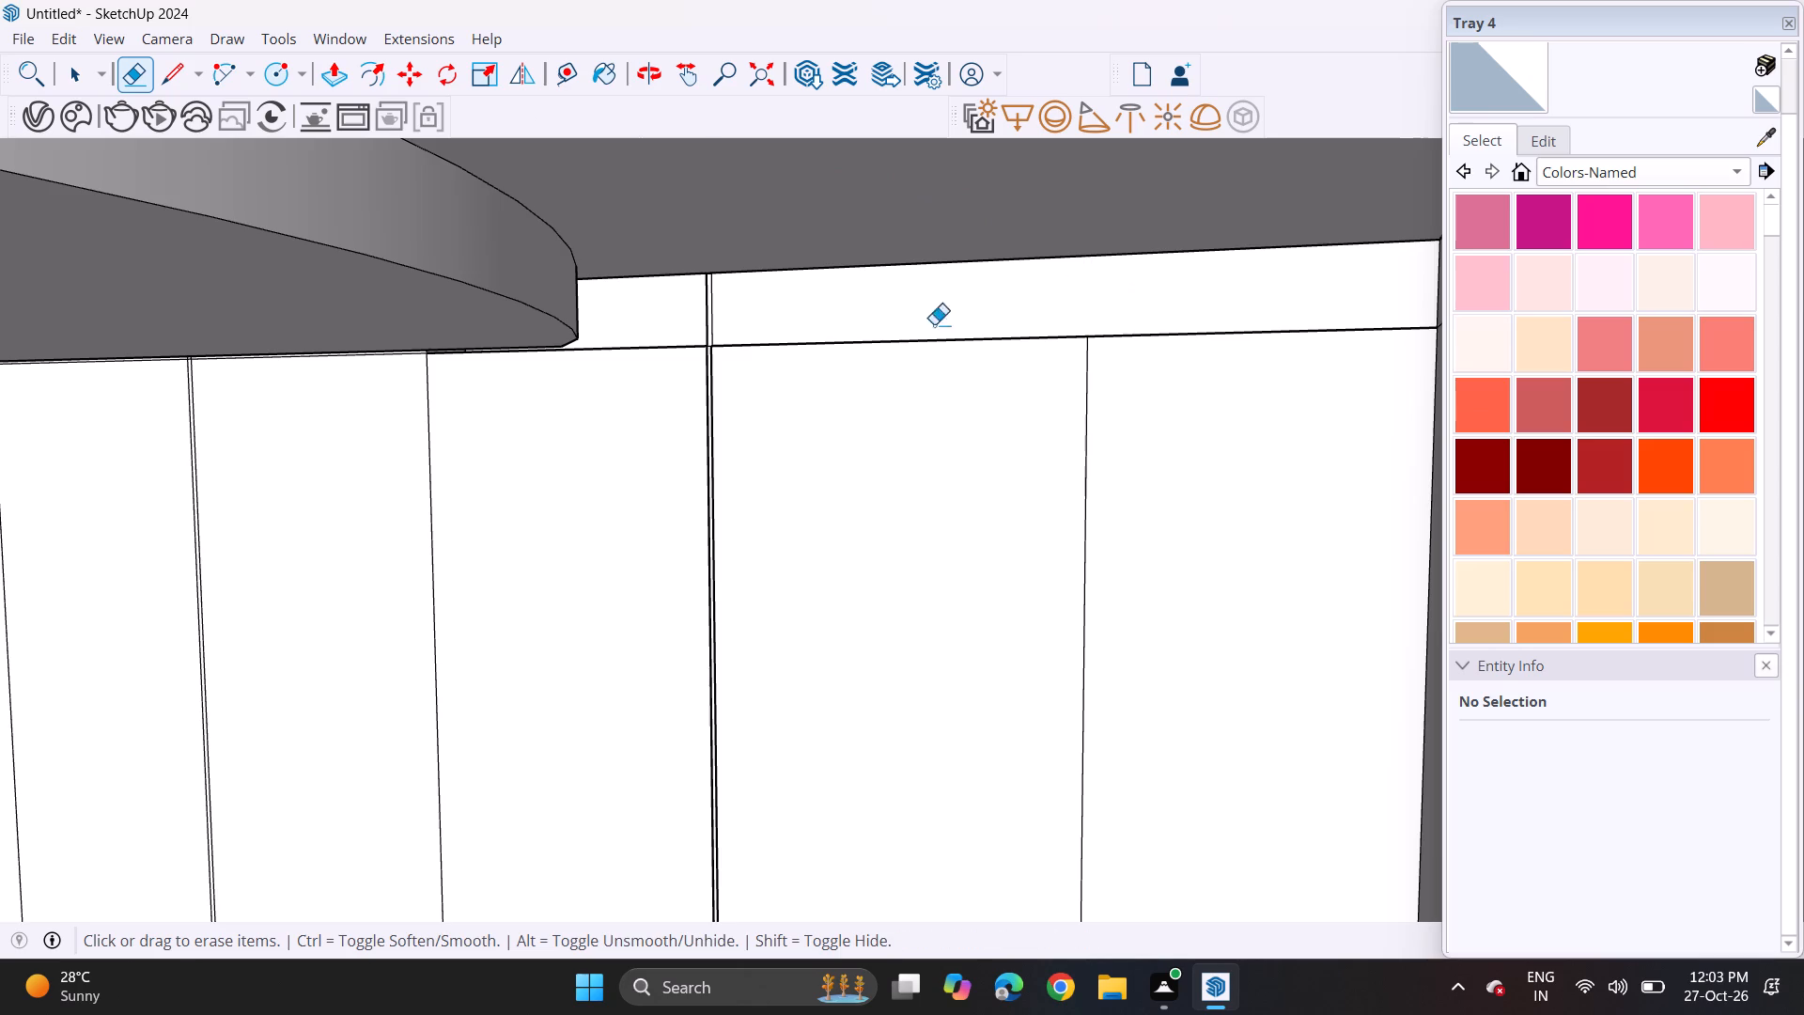
Examine the room interior, including the ceiling panel, the strips below it and the back wall with its niche and grooved panels.
scroll(746, 378, down, 1)
scroll(746, 378, up, 1)
scroll(746, 378, down, 4)
middle_drag(658, 422, 925, 322)
scroll(787, 352, down, 10)
shift+middle_drag(585, 437, 902, 418)
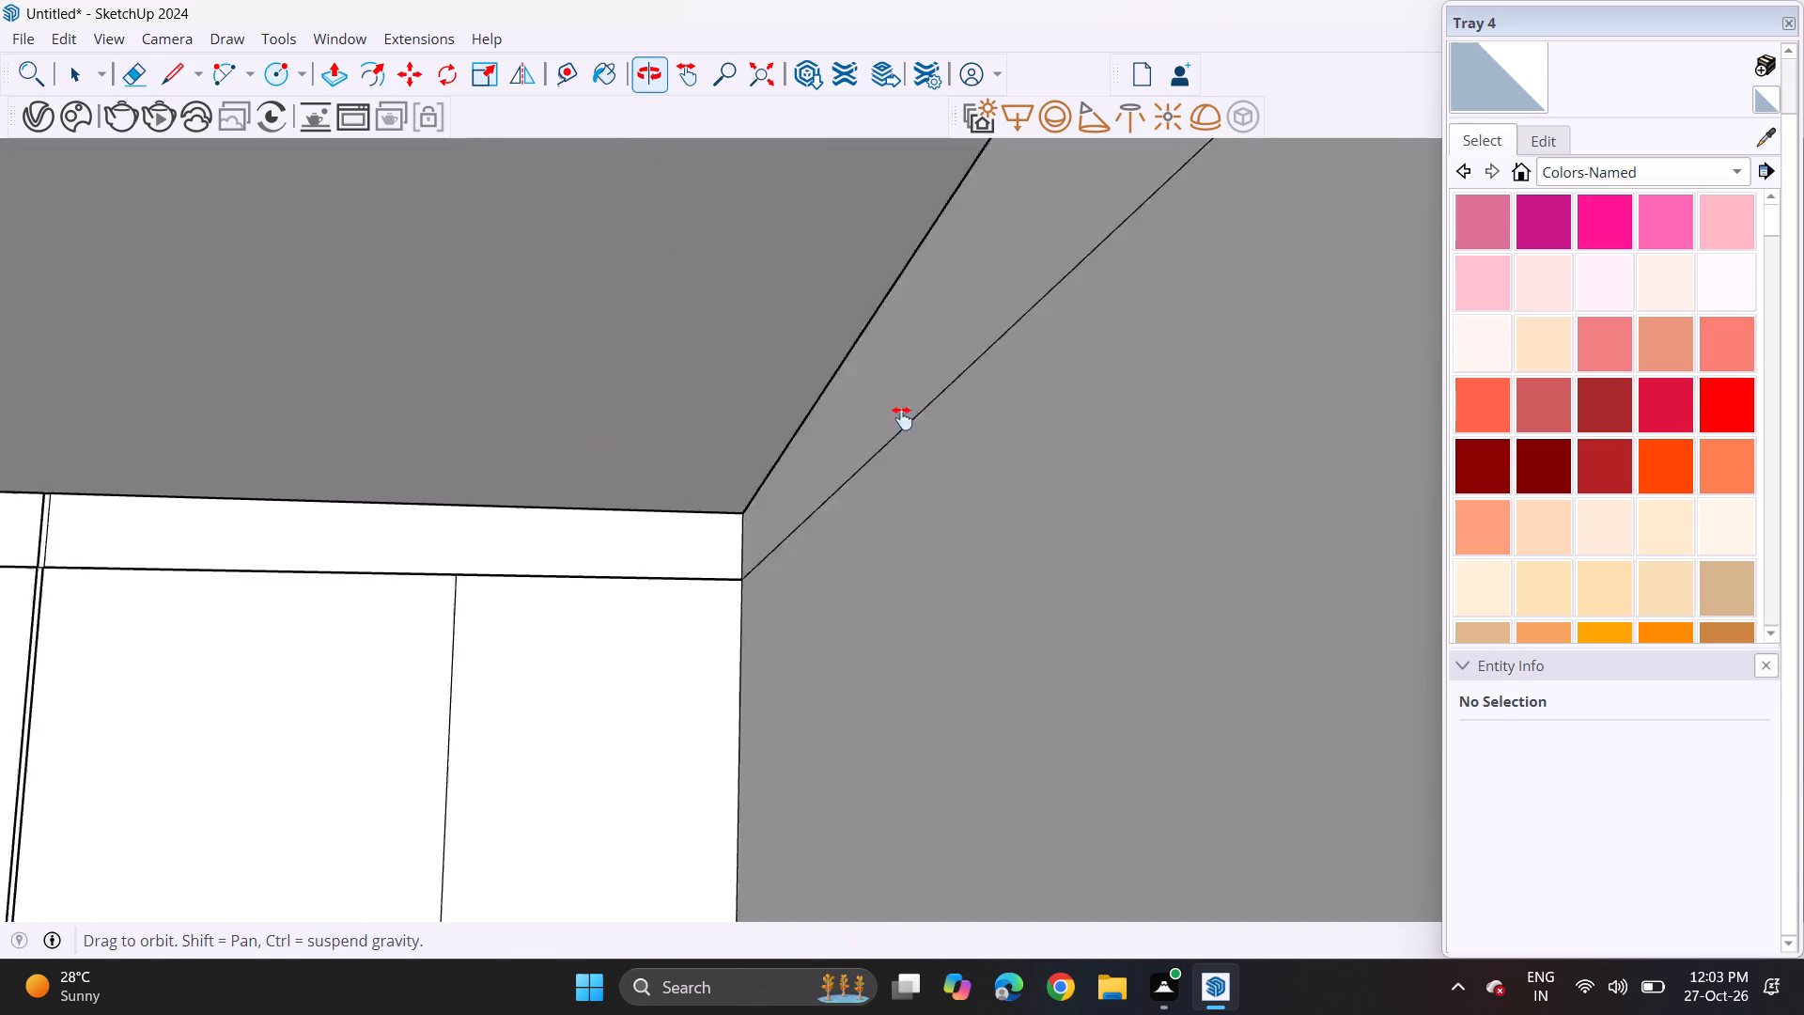
shift+middle_drag(902, 418, 959, 414)
scroll(886, 367, down, 5)
scroll(864, 382, up, 1)
scroll(787, 415, down, 18)
shift+middle_drag(613, 491, 840, 482)
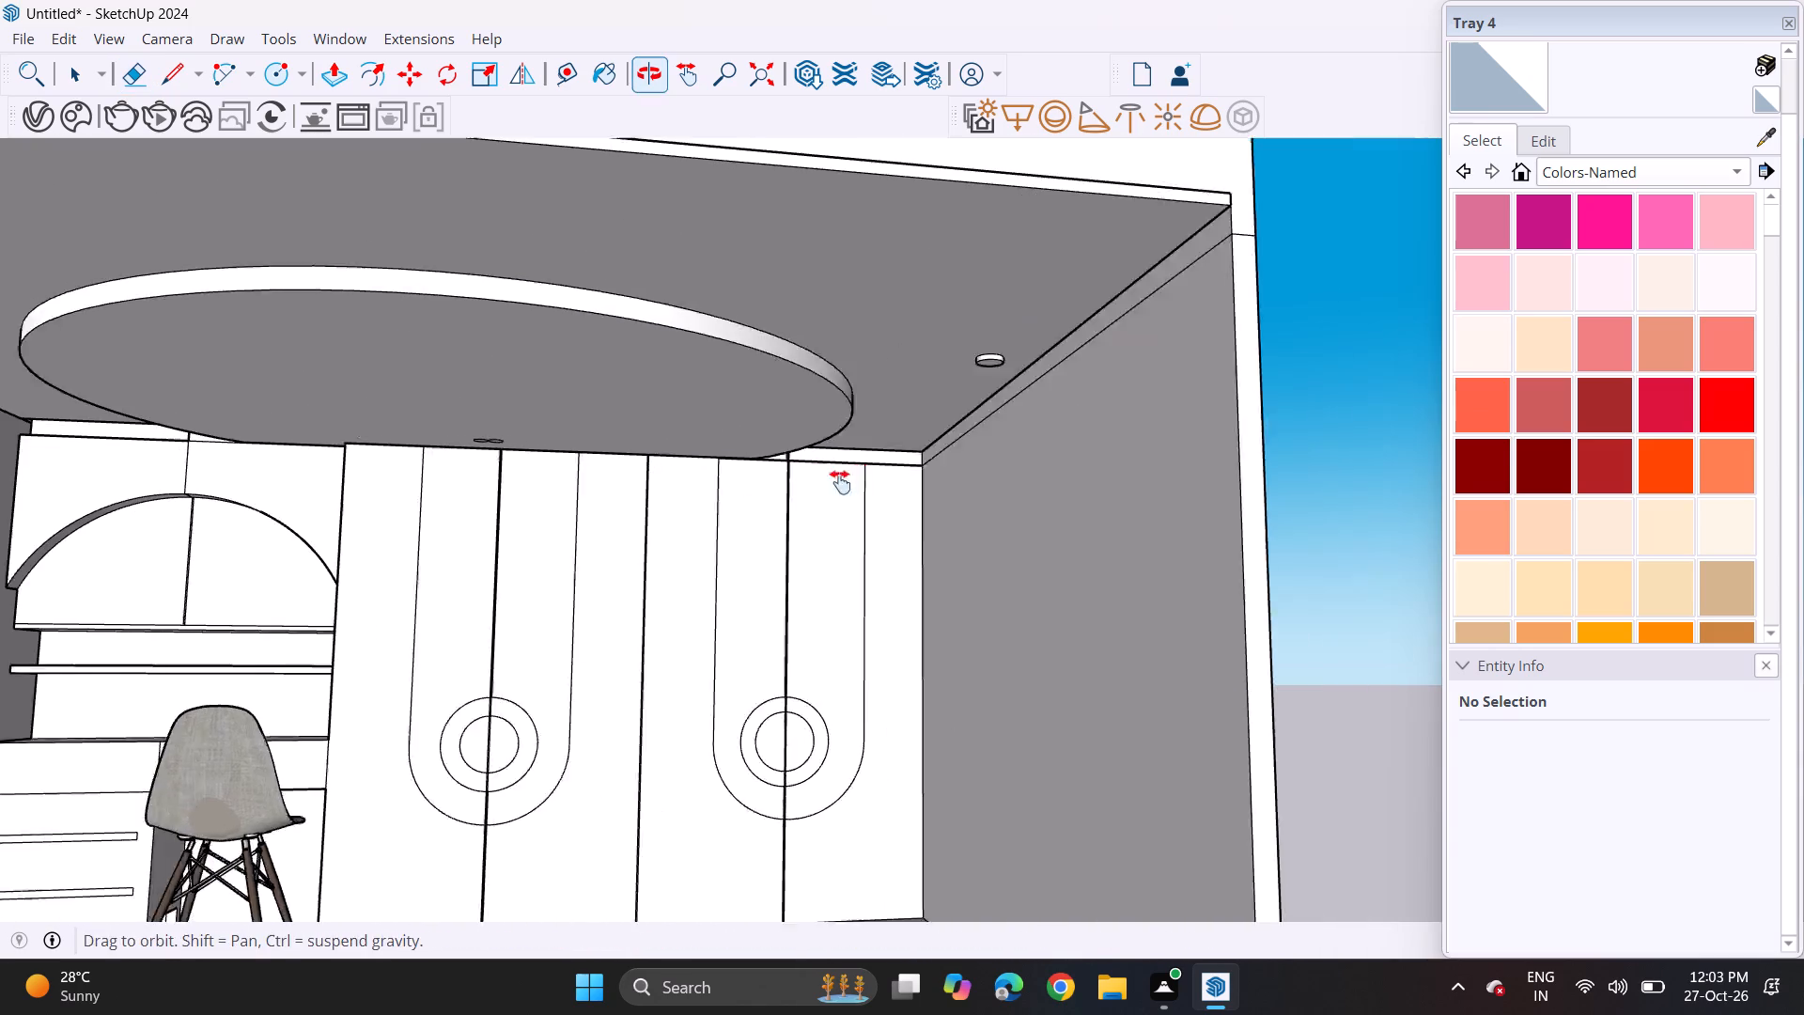
shift+middle_drag(840, 482, 900, 482)
middle_drag(901, 482, 871, 520)
drag(1152, 414, 1153, 427)
scroll(552, 513, down, 1)
shift+middle_drag(543, 510, 605, 410)
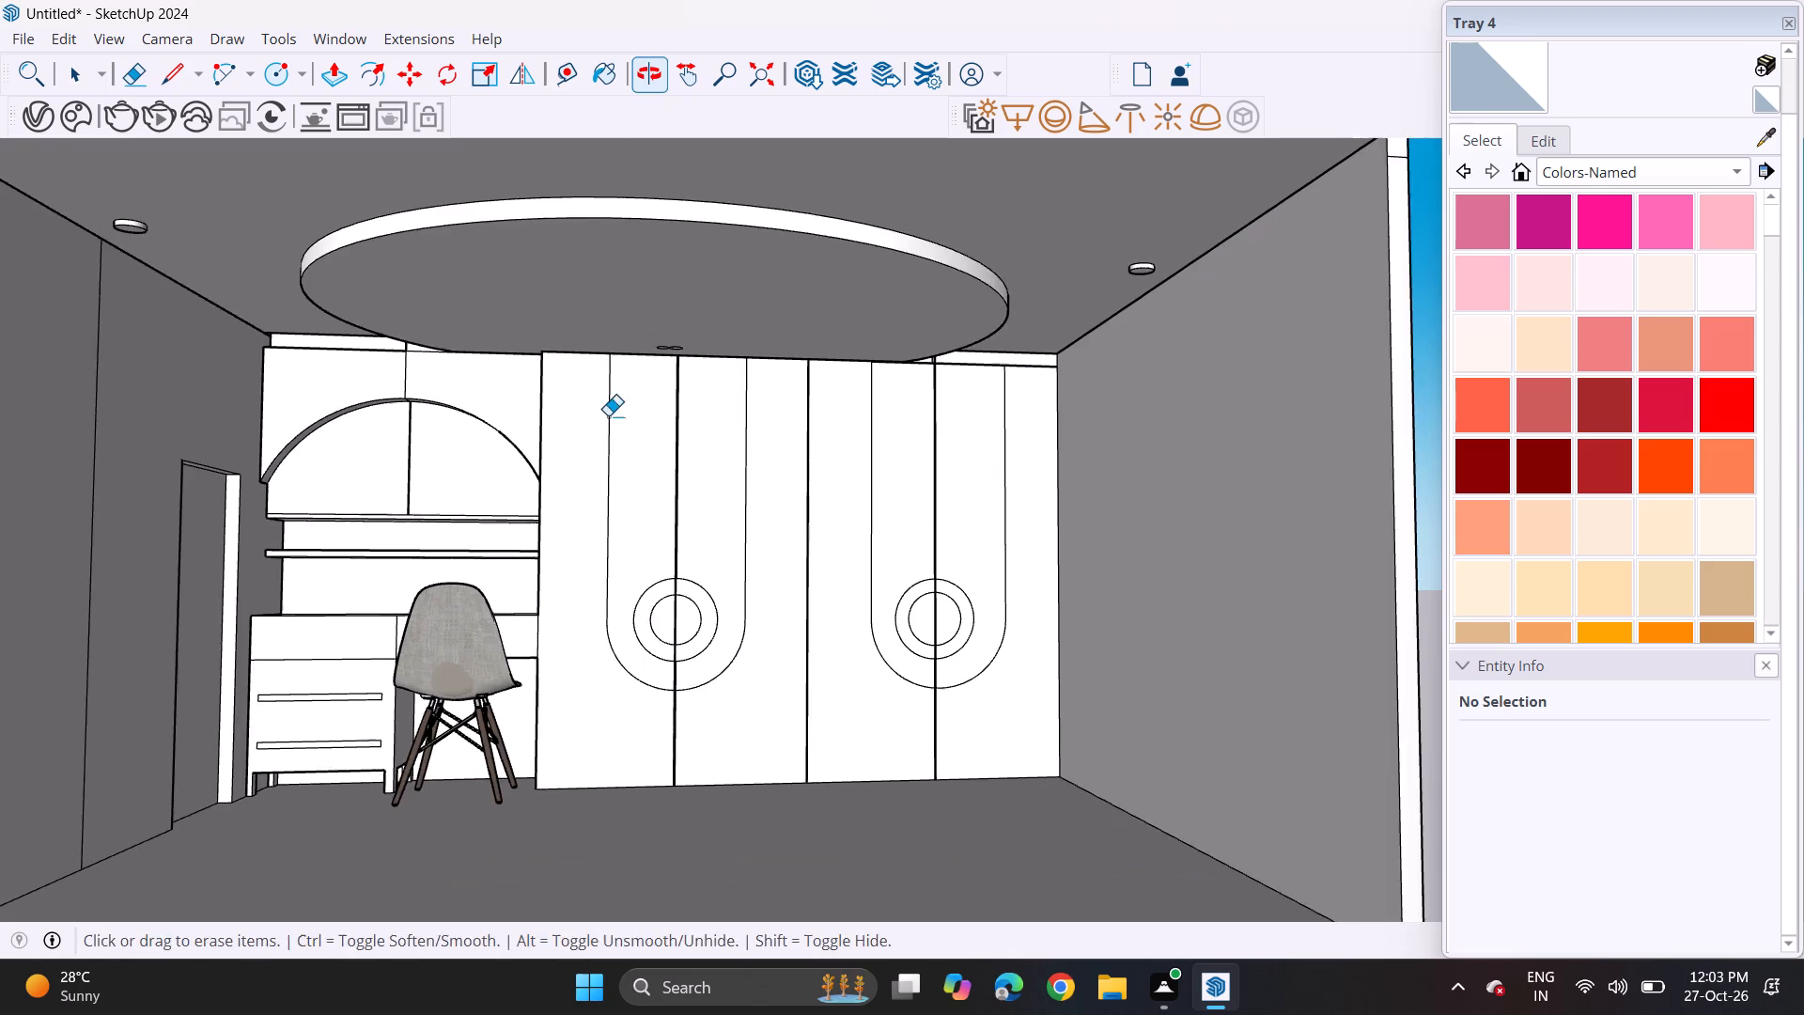
middle_drag(606, 415, 569, 444)
scroll(540, 469, up, 3)
middle_drag(534, 484, 590, 425)
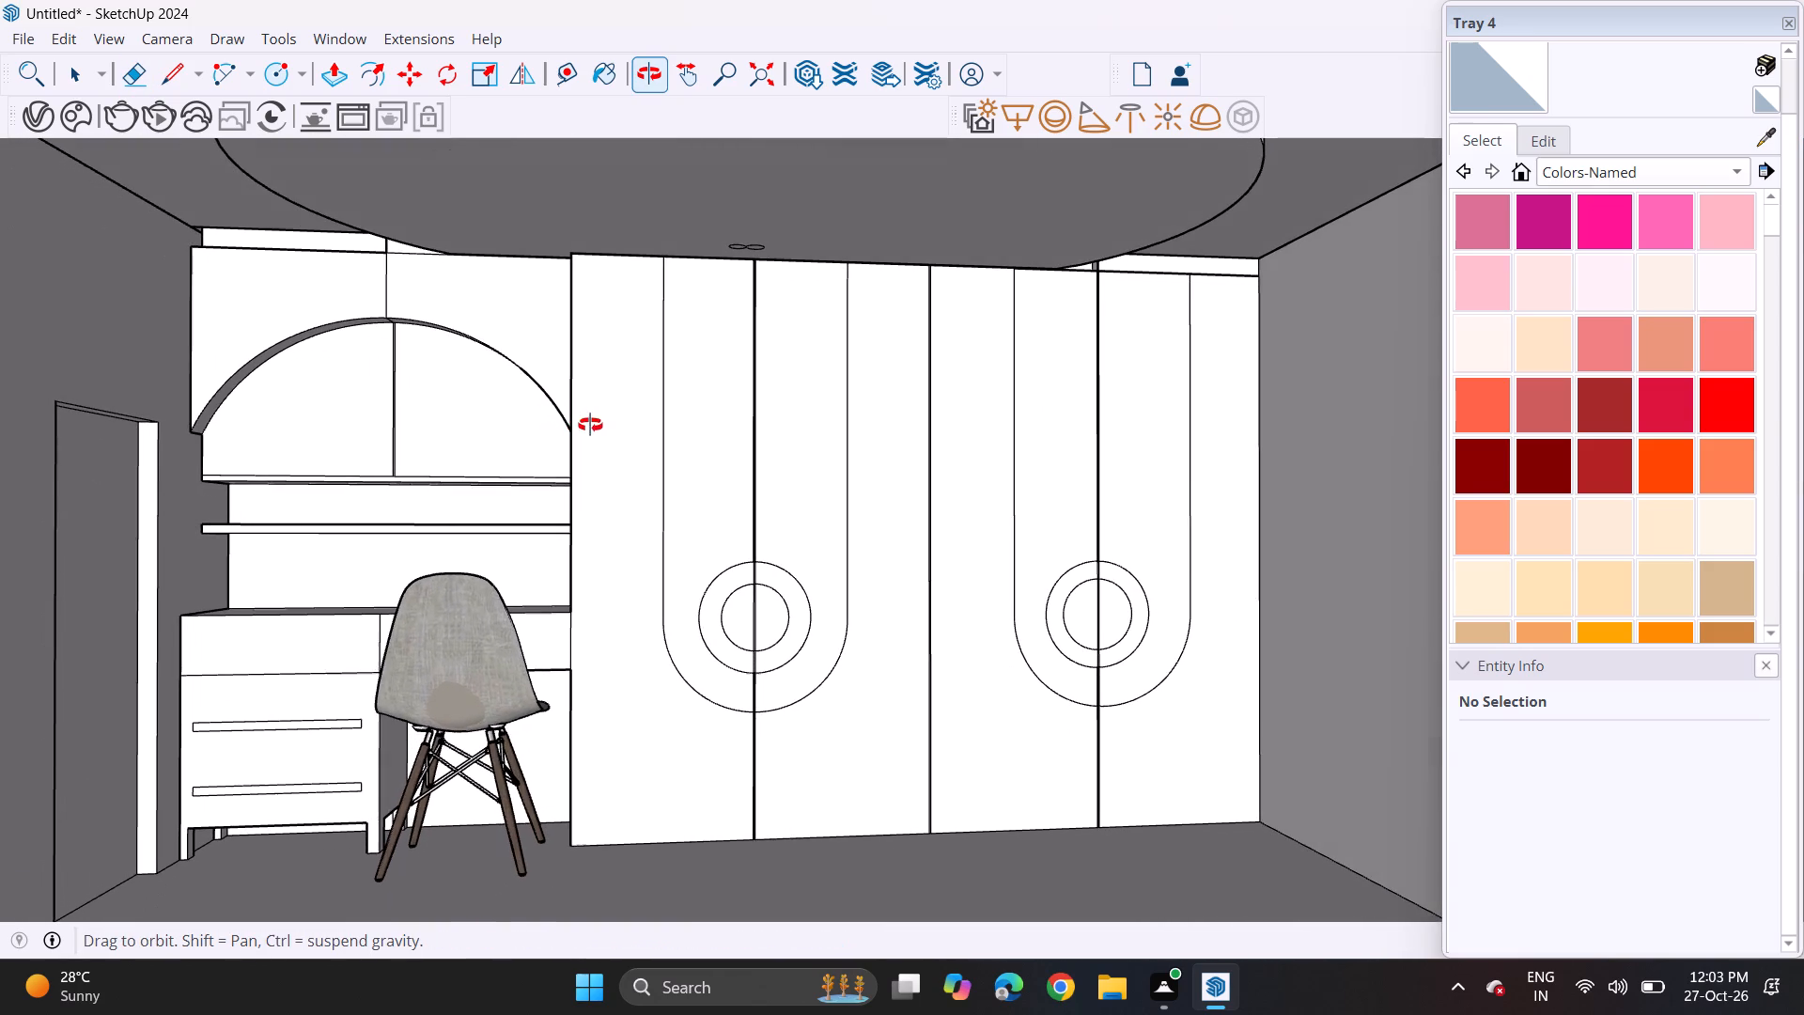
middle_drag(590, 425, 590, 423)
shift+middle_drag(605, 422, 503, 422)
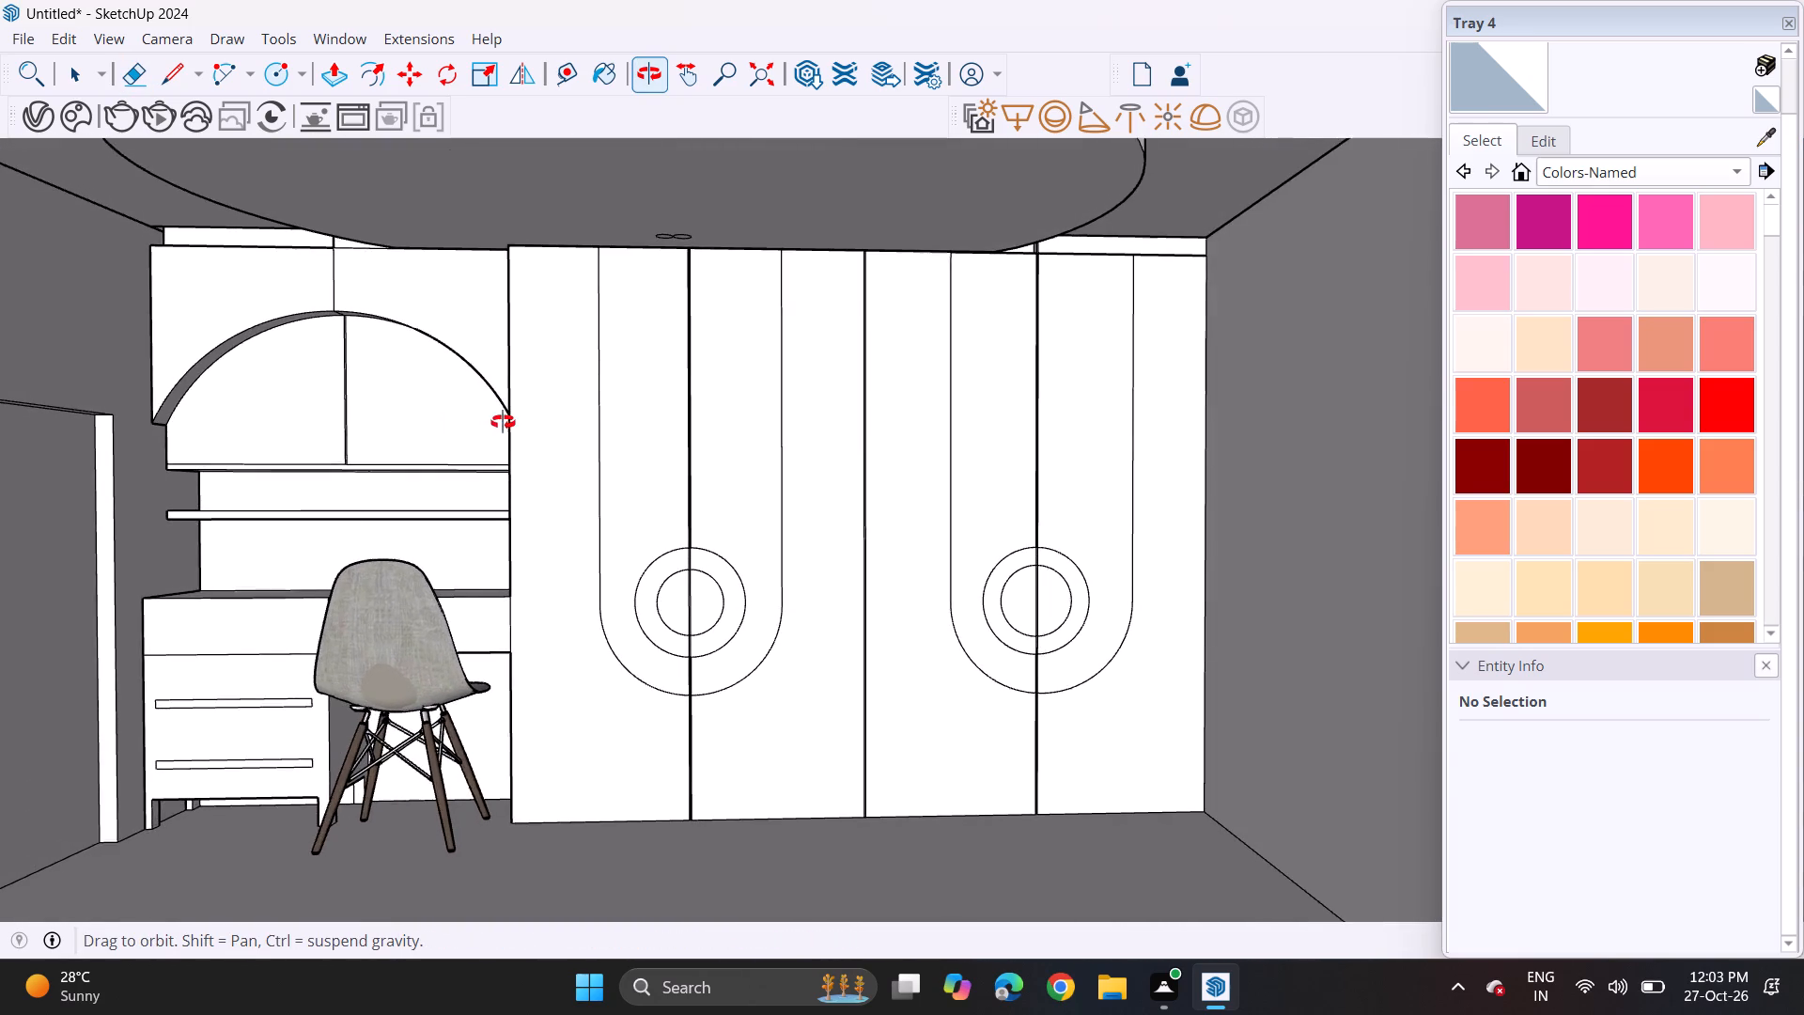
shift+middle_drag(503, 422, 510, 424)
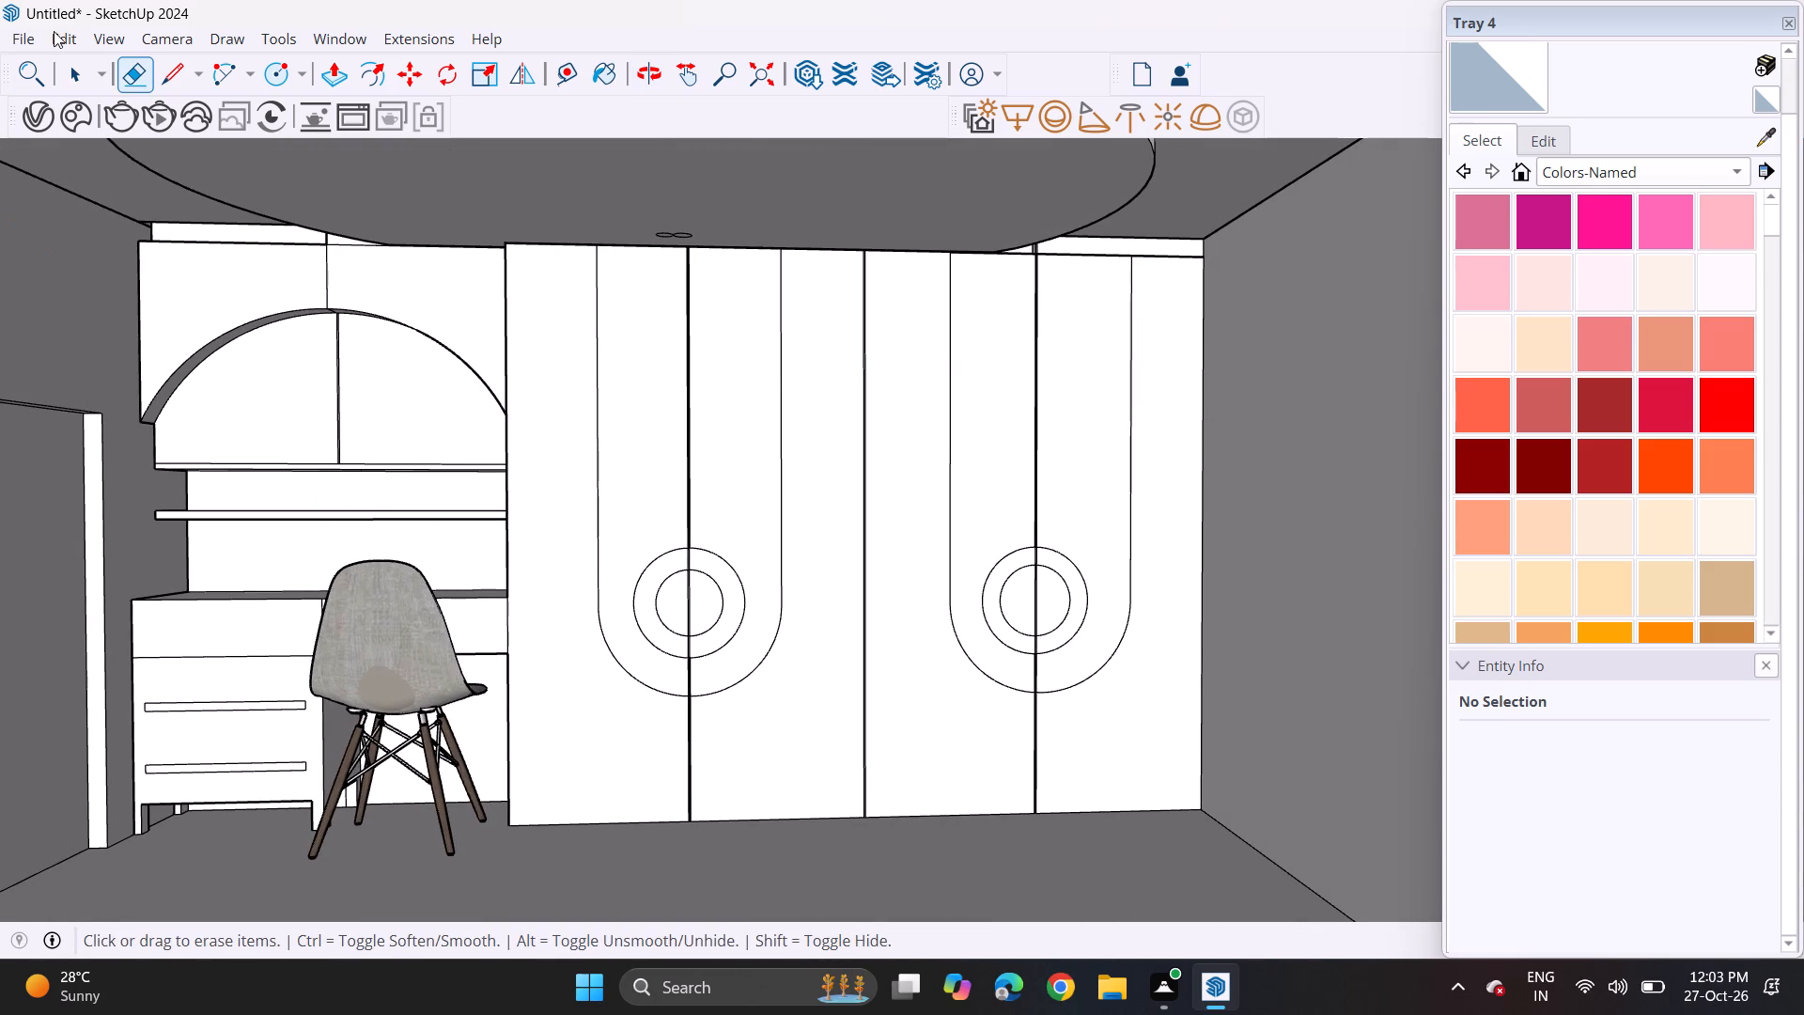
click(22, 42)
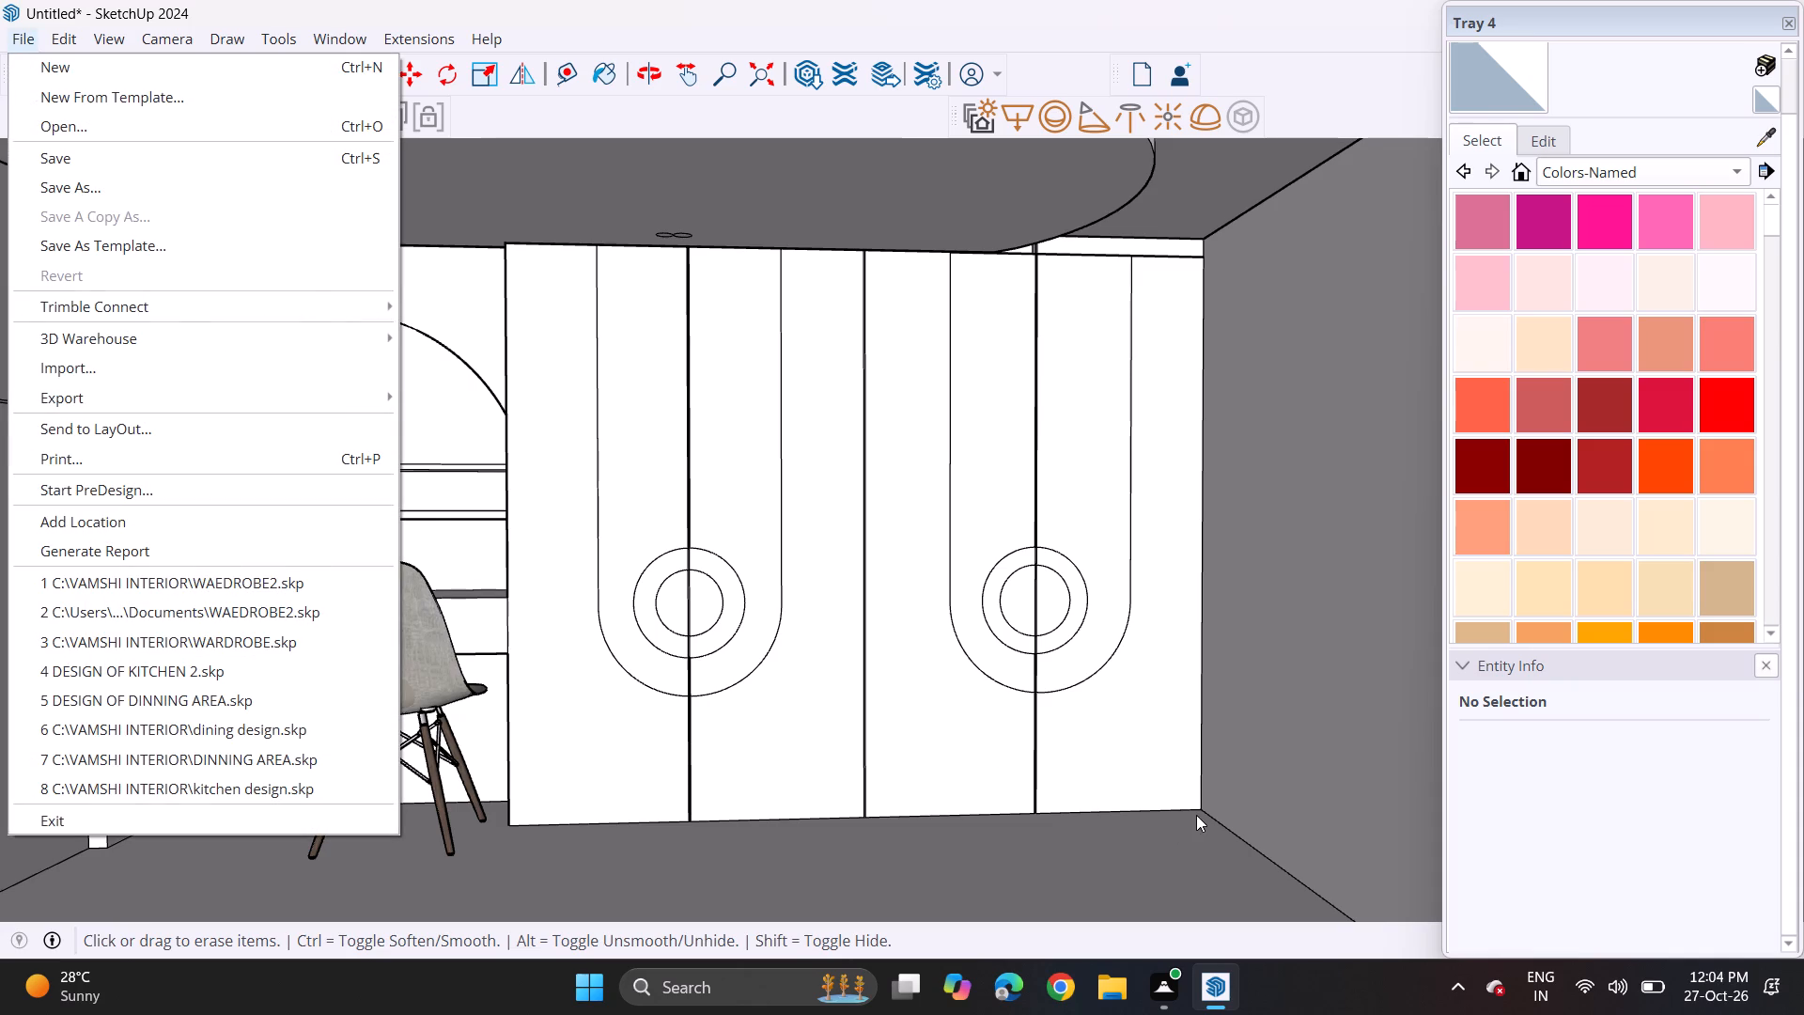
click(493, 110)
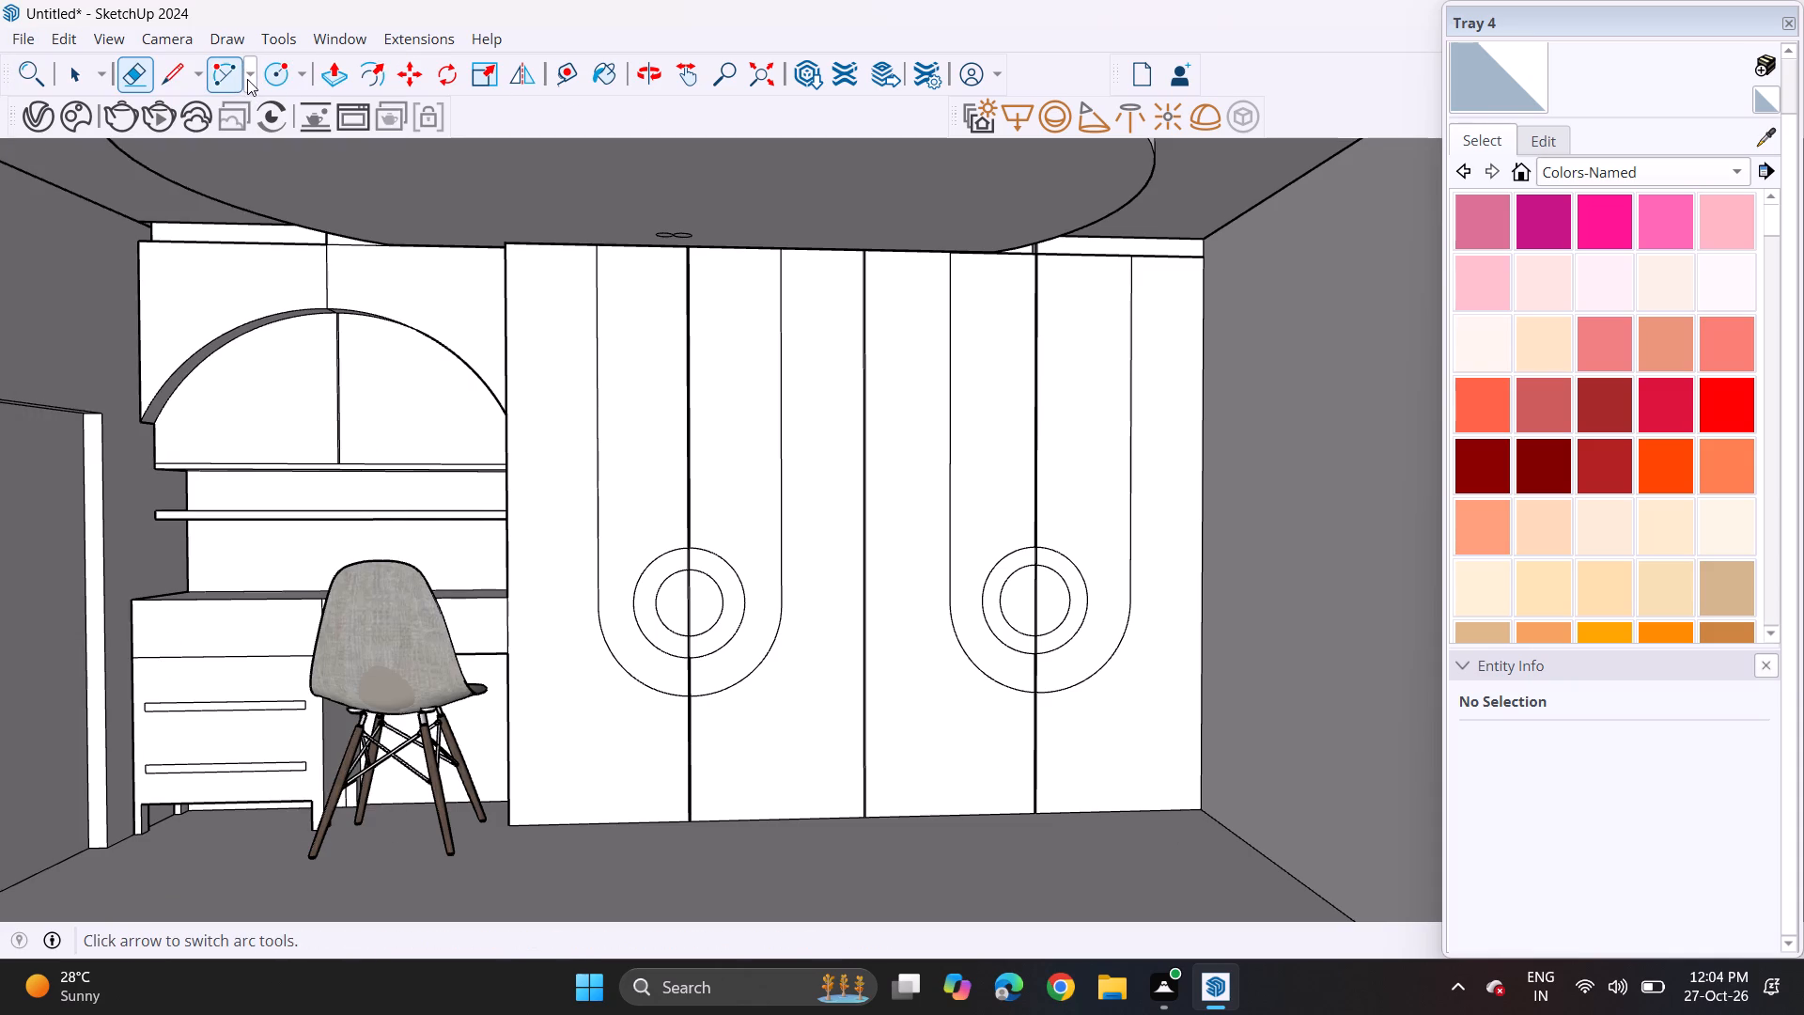
Draw a 3' by 7' rectangle on the side wall, starting at the floor corner beside the grooved panels.
click(296, 77)
click(313, 109)
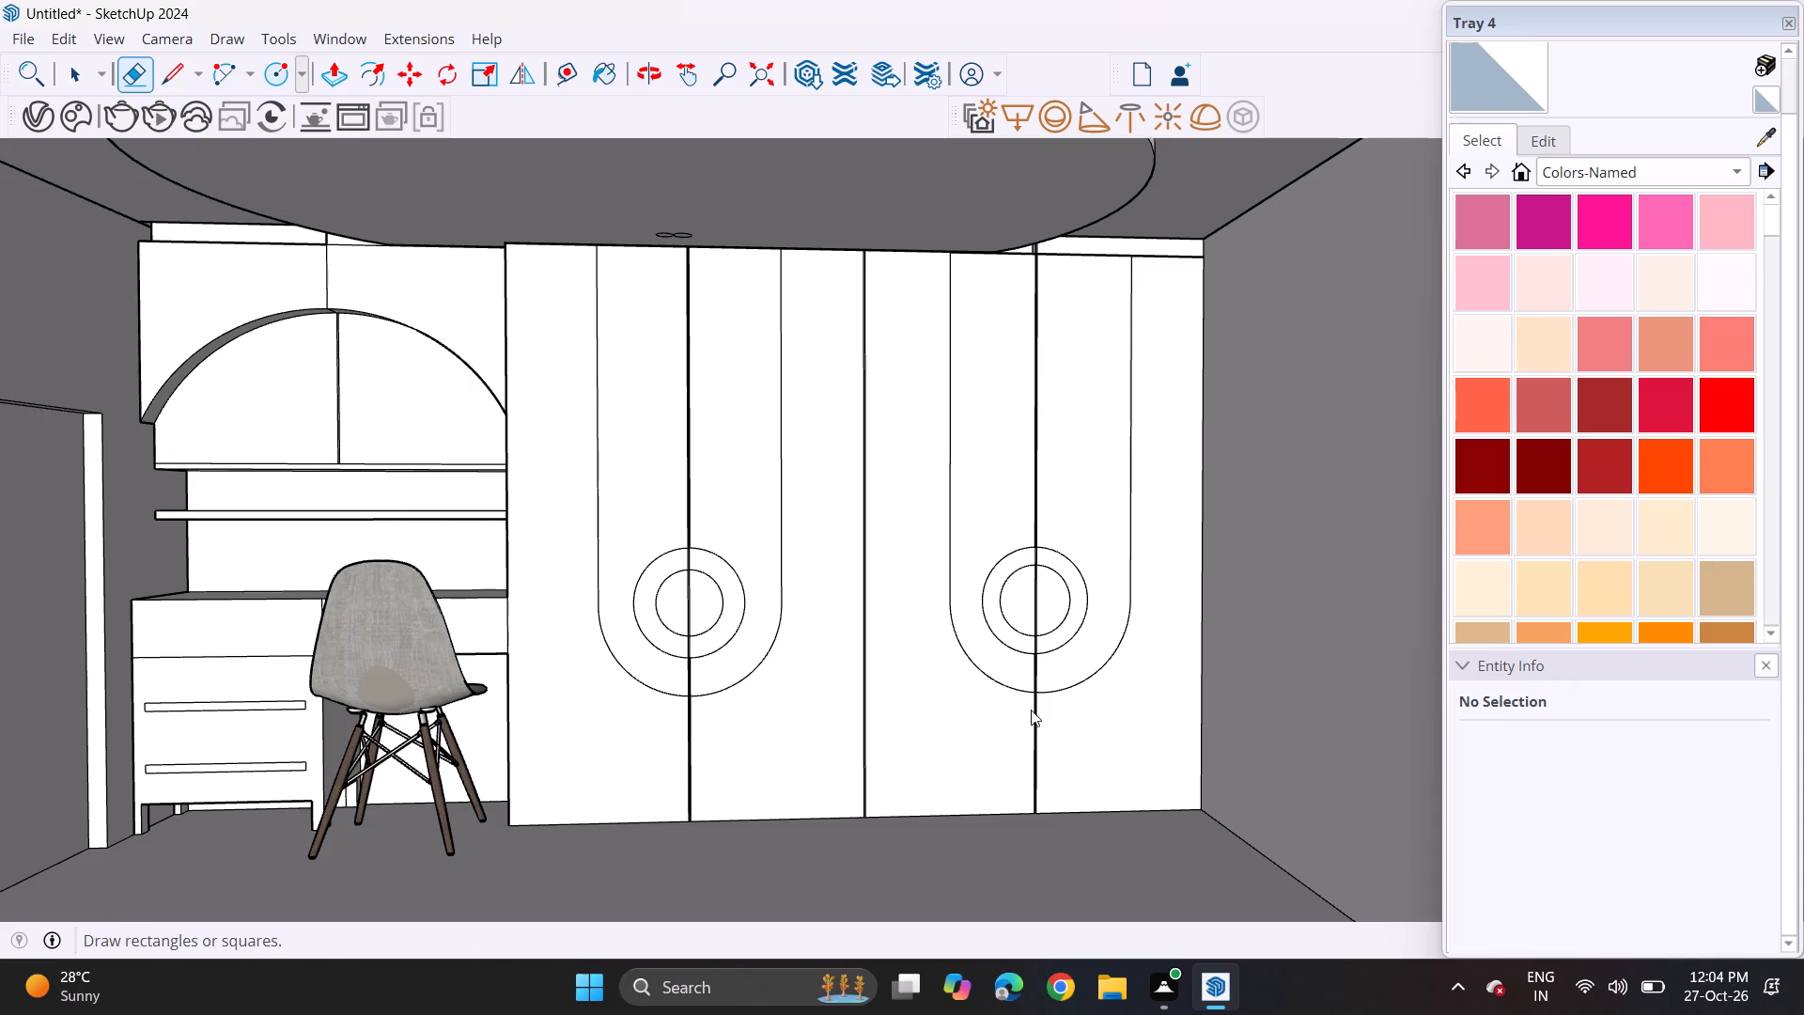
click(1196, 816)
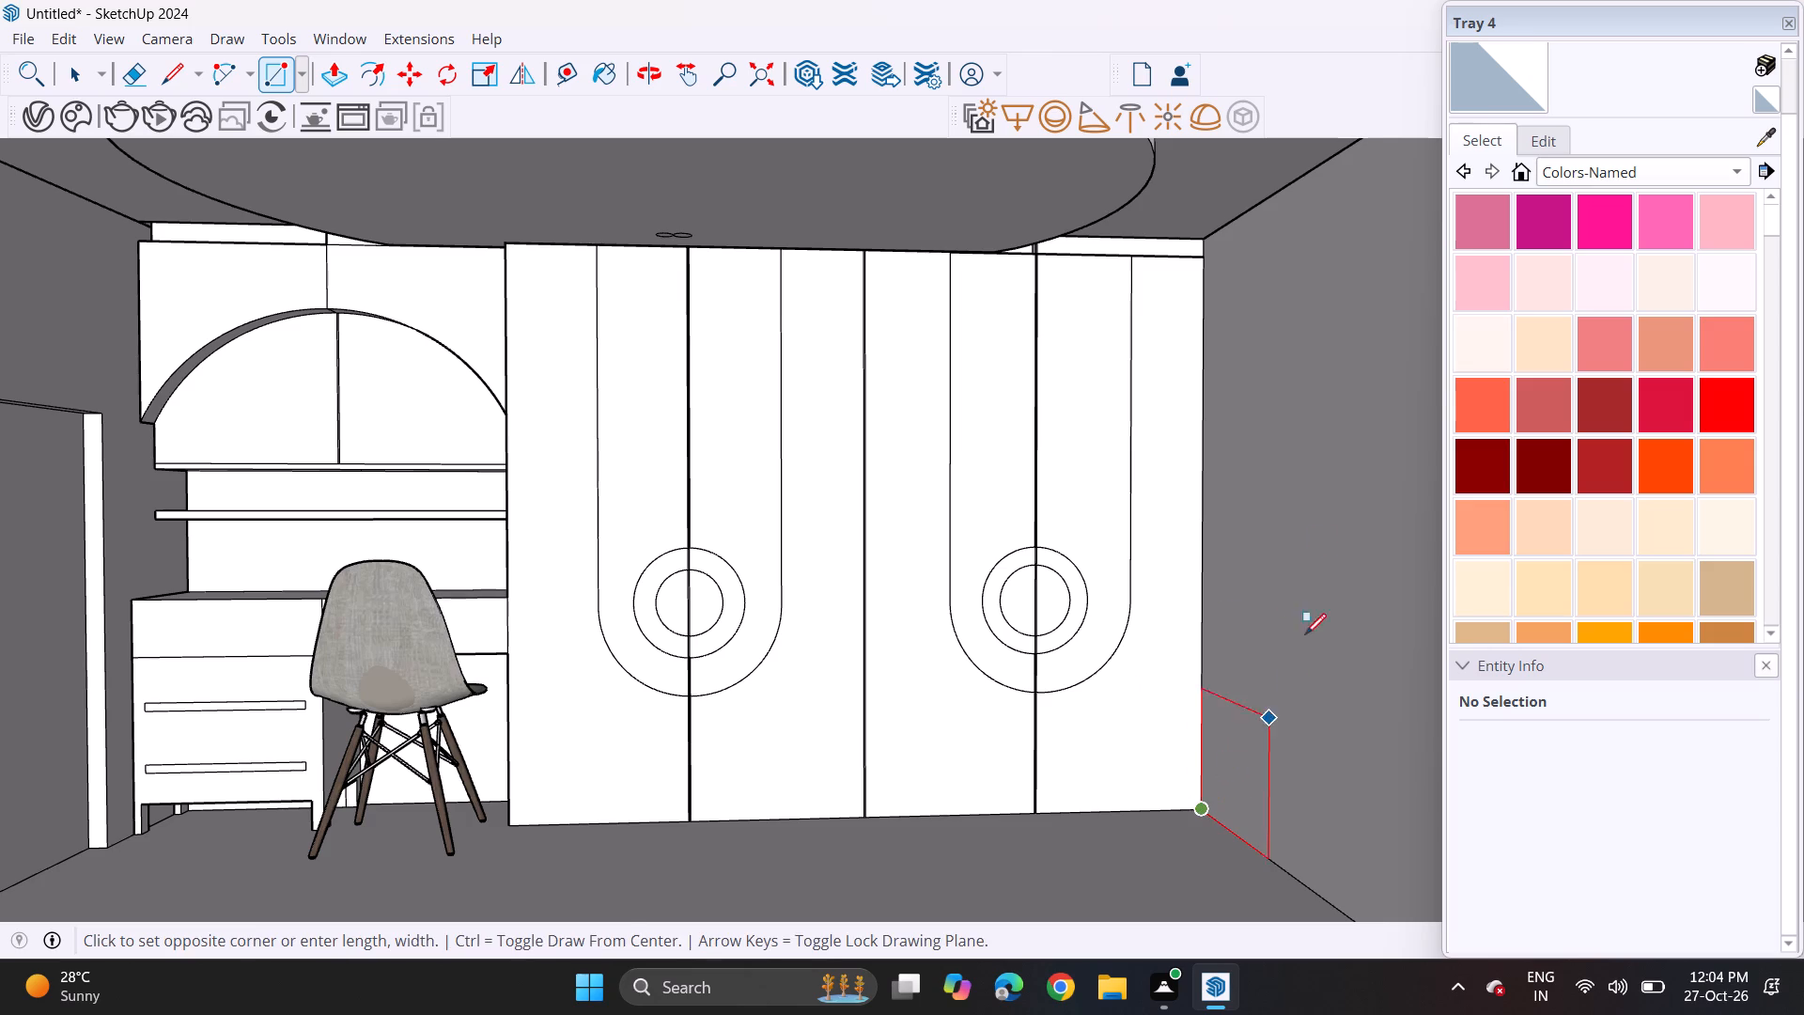
text(3'7)
key(BackSpace)
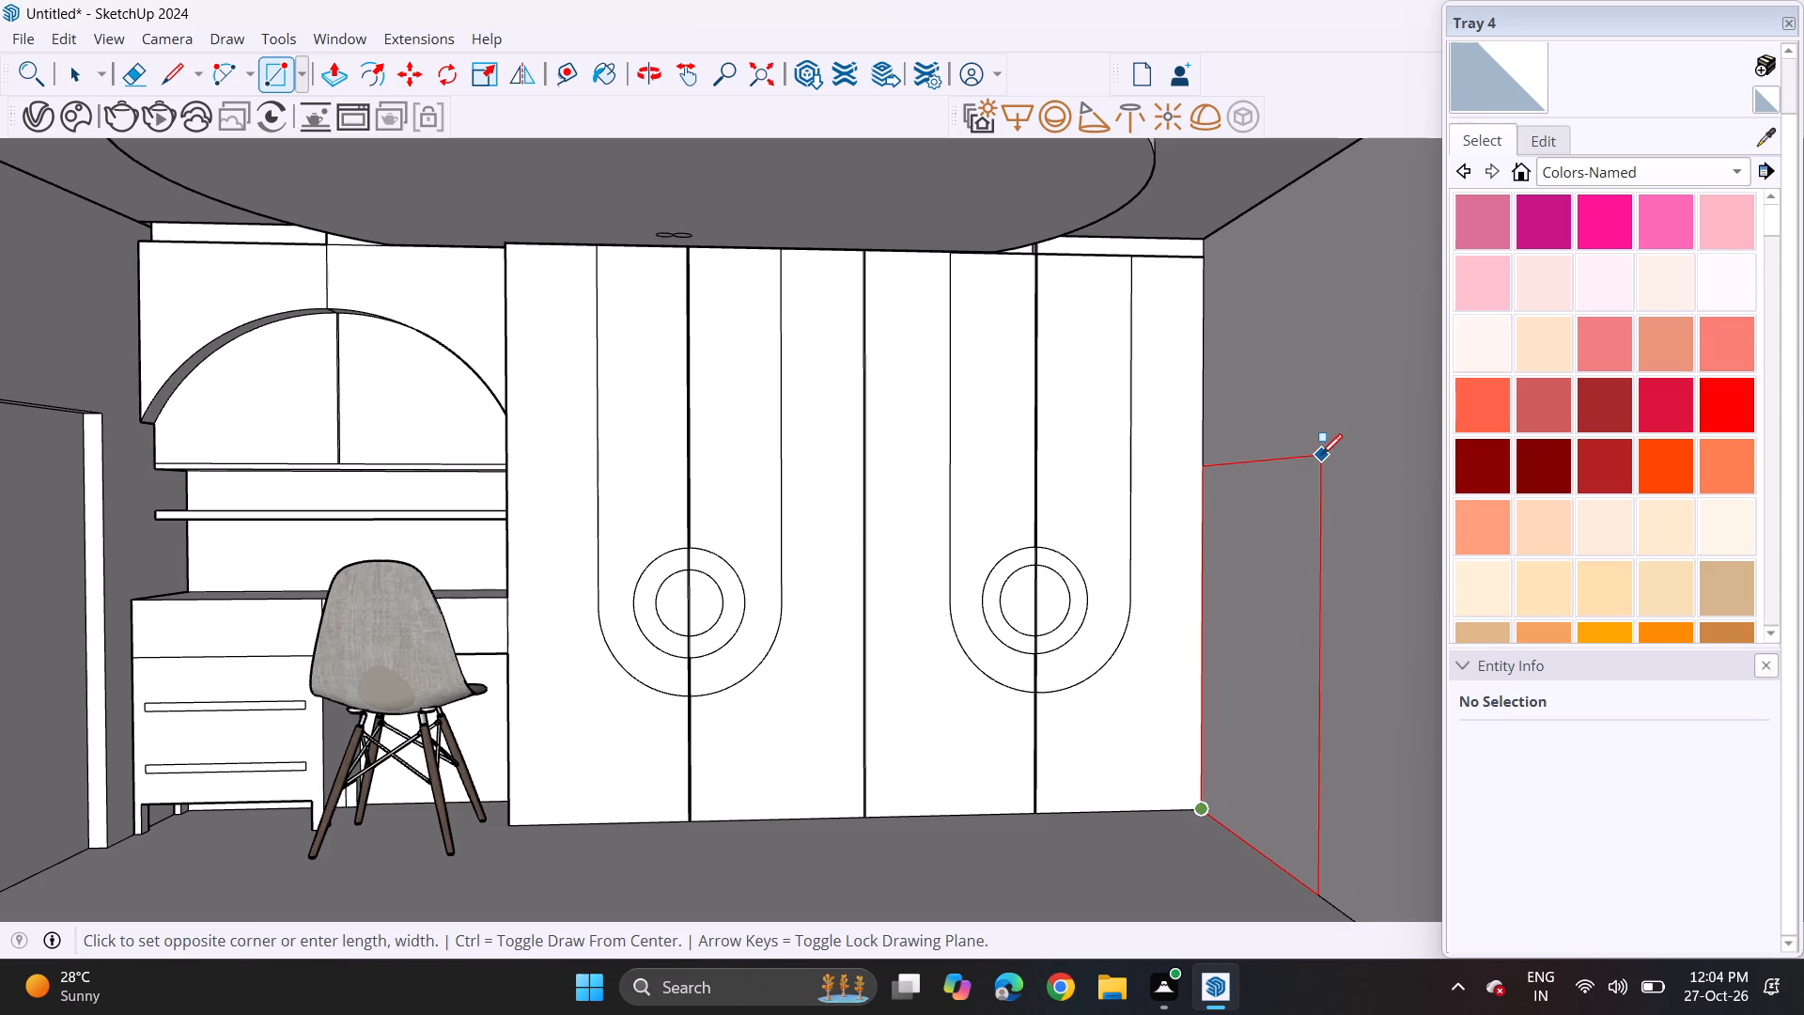
text(,7')
key(Return)
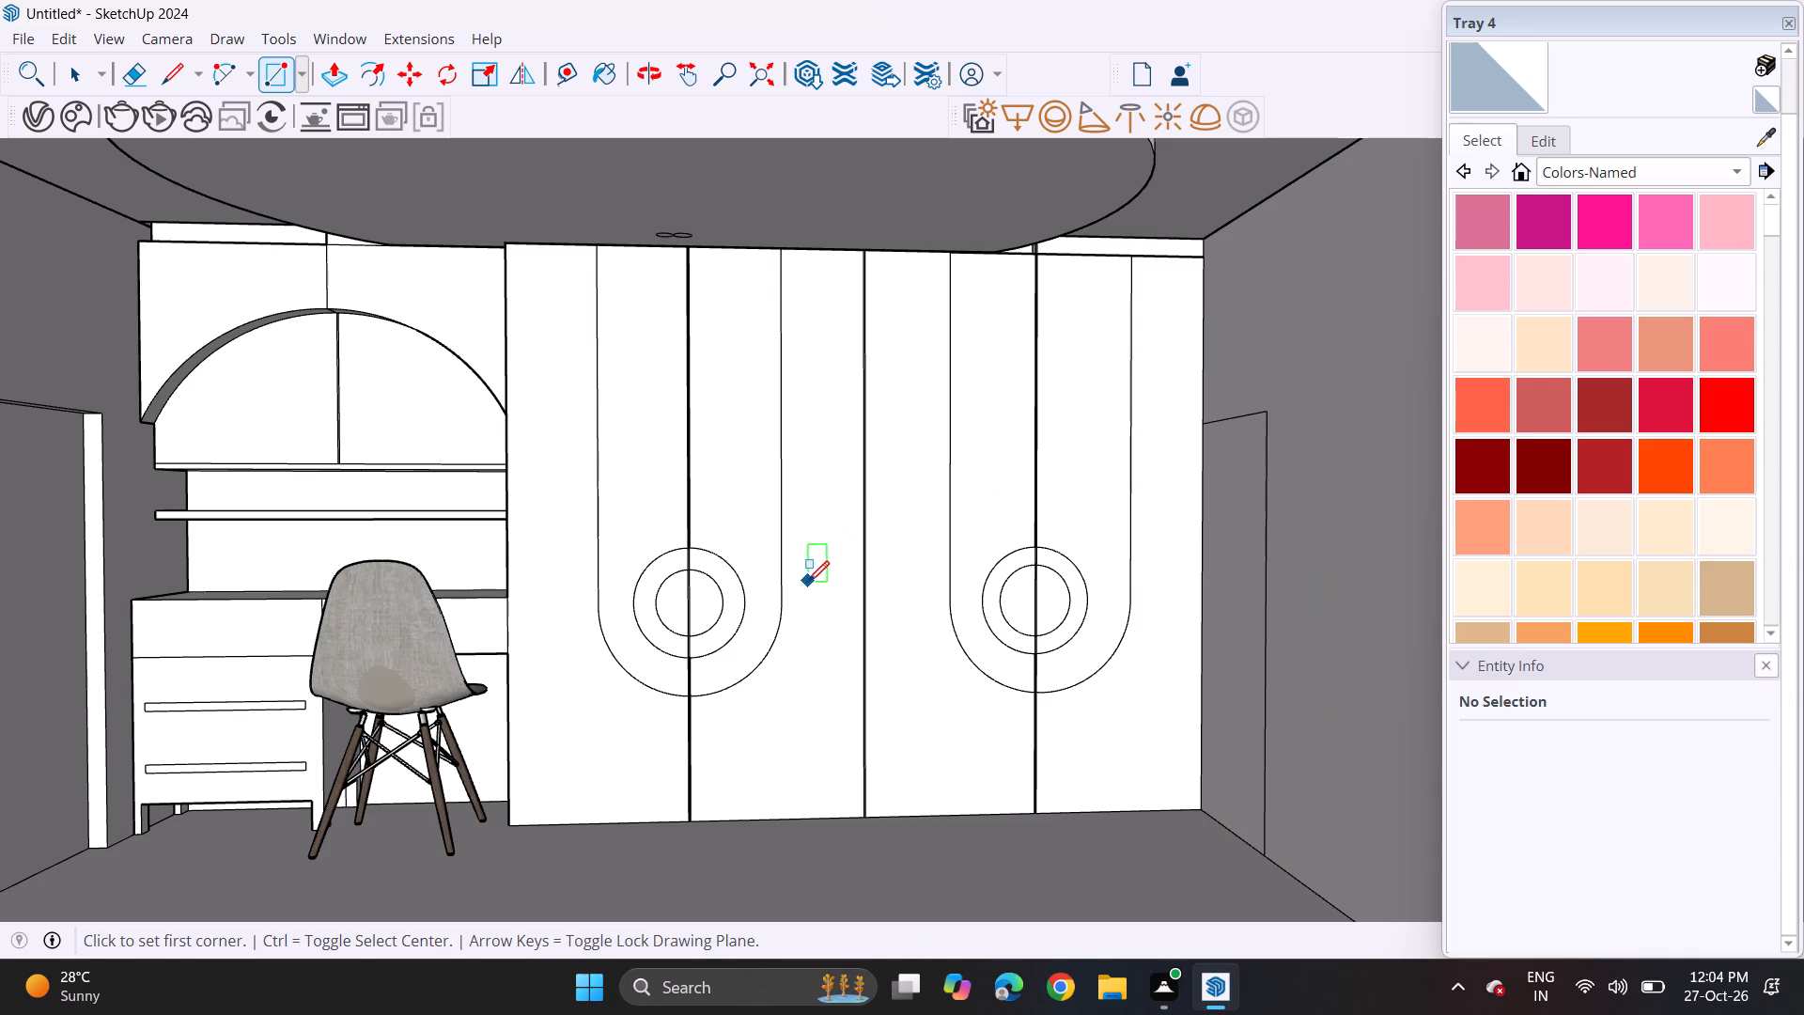
Push the new rectangle back into the side wall to form a door recess.
click(340, 66)
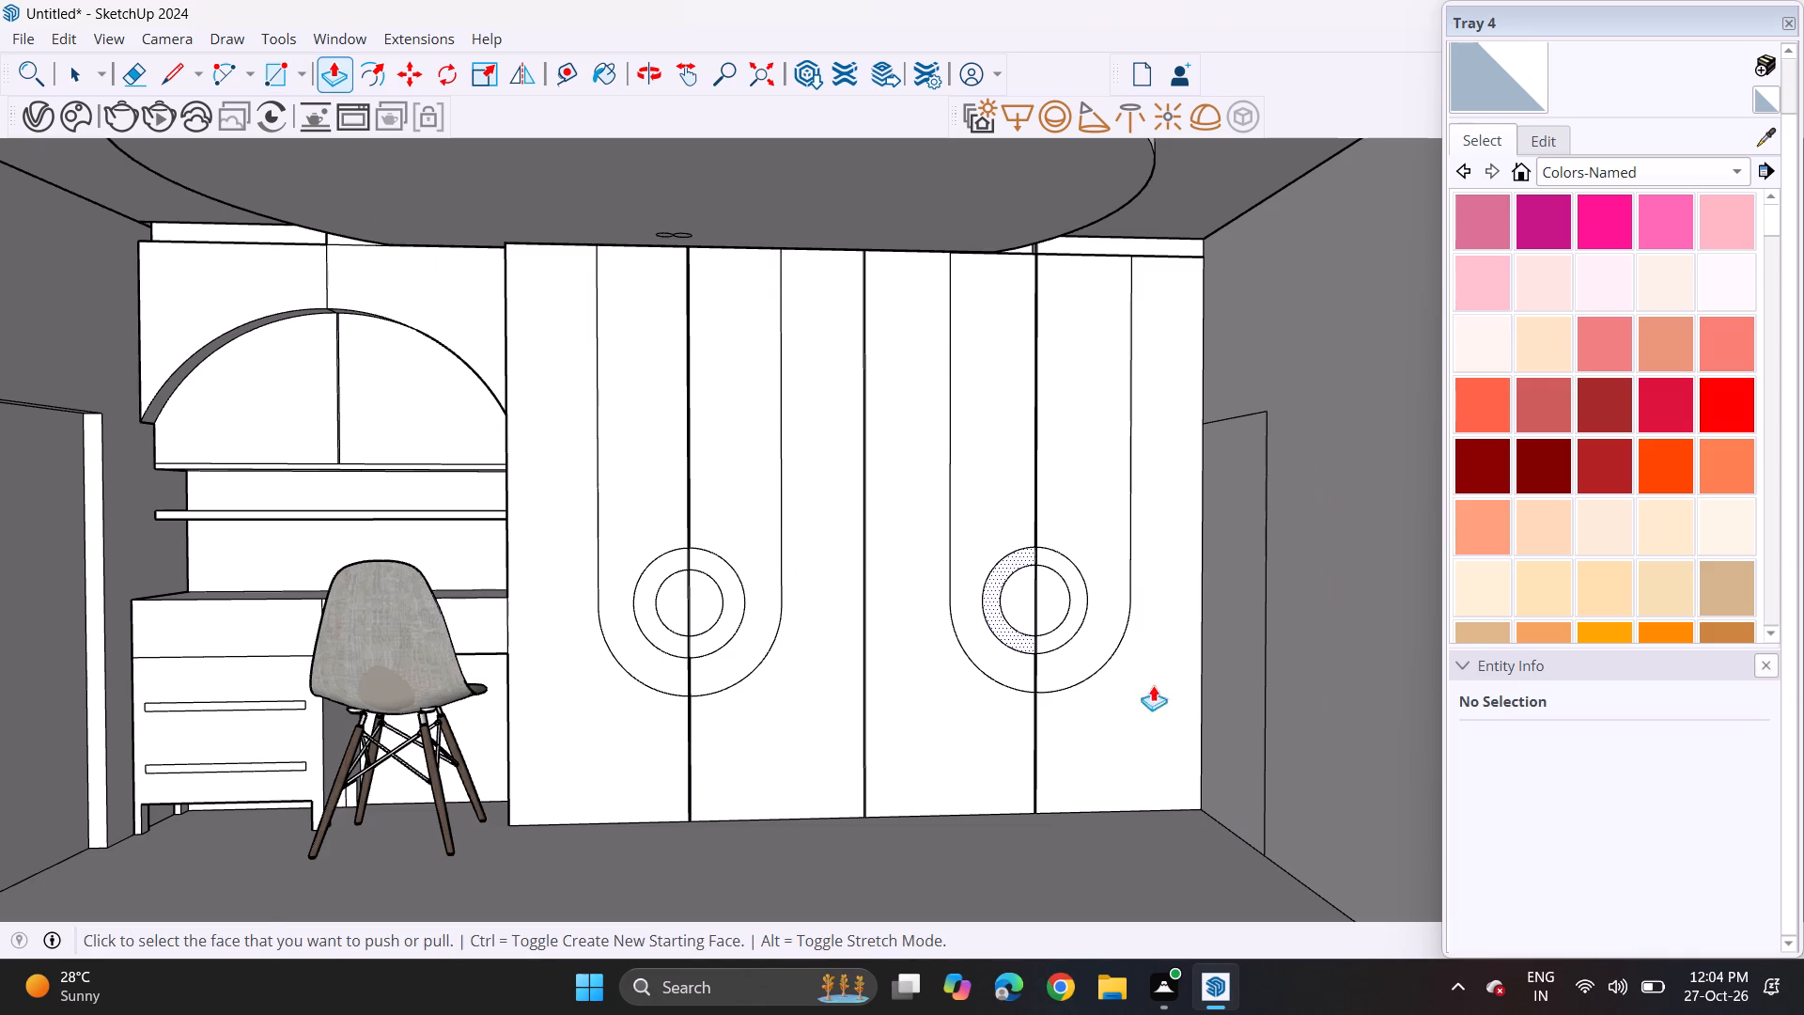
click(1201, 656)
key(Escape)
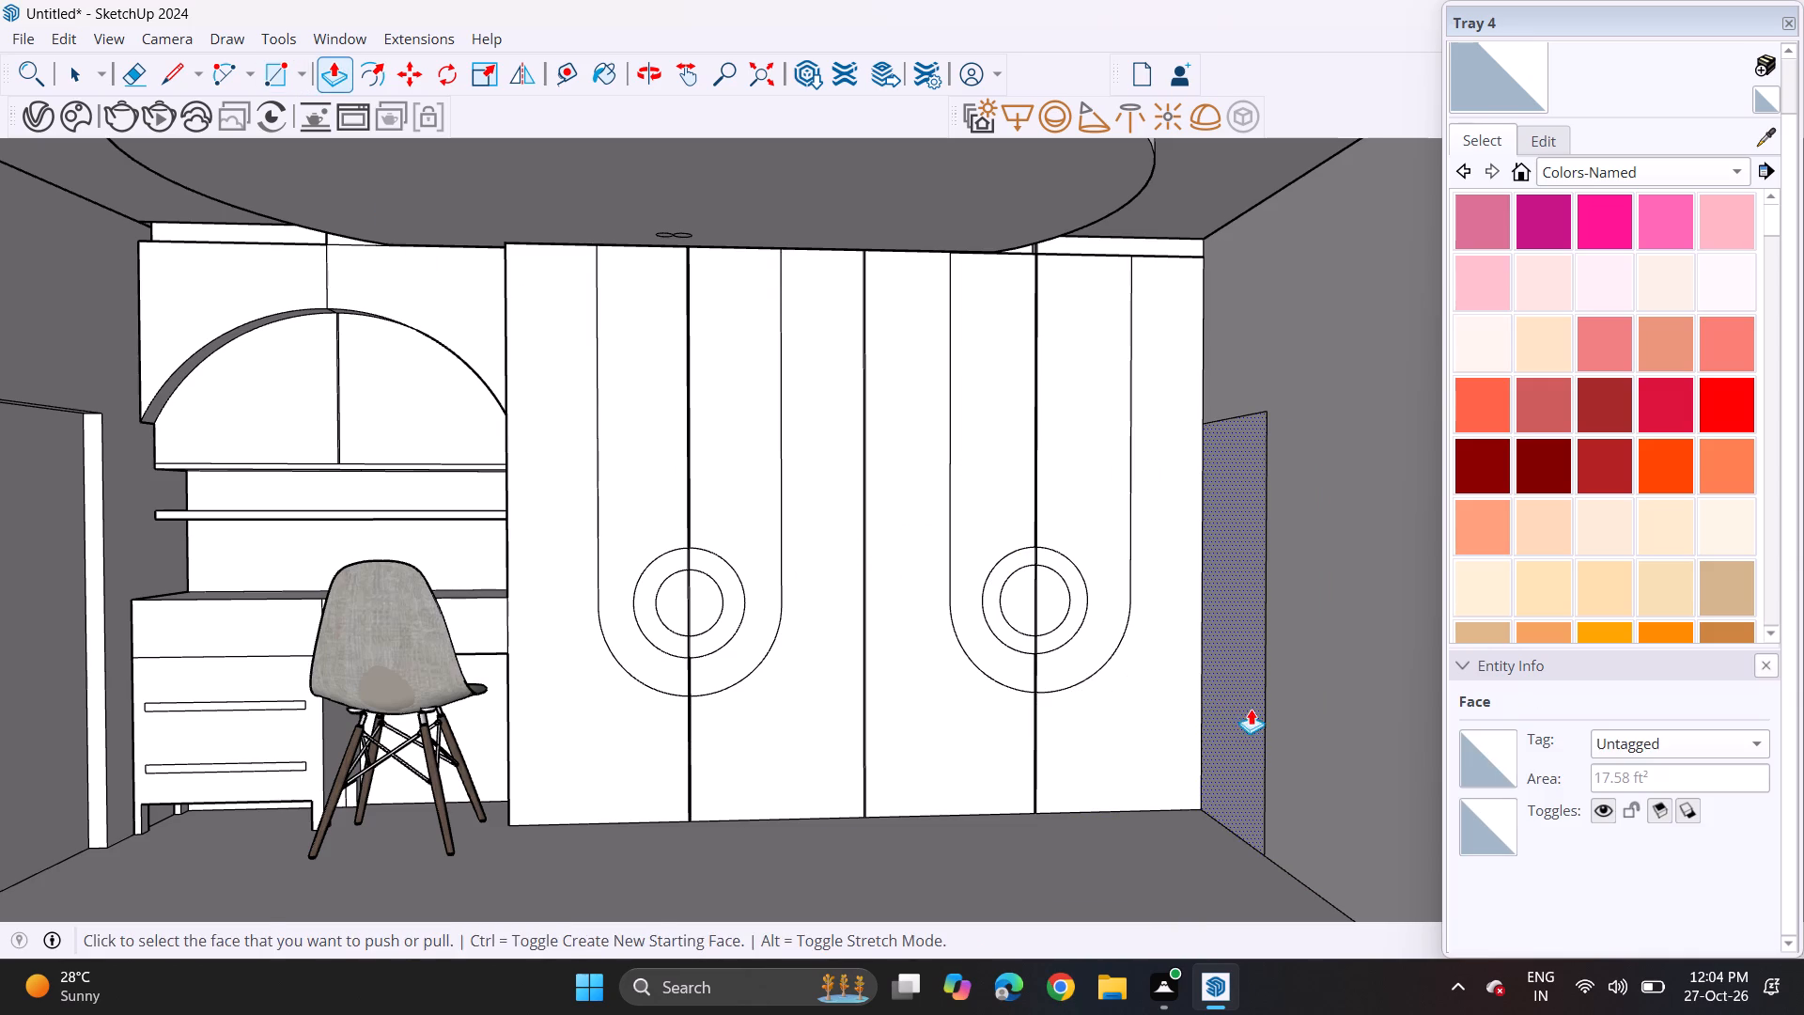
click(1238, 728)
click(1274, 710)
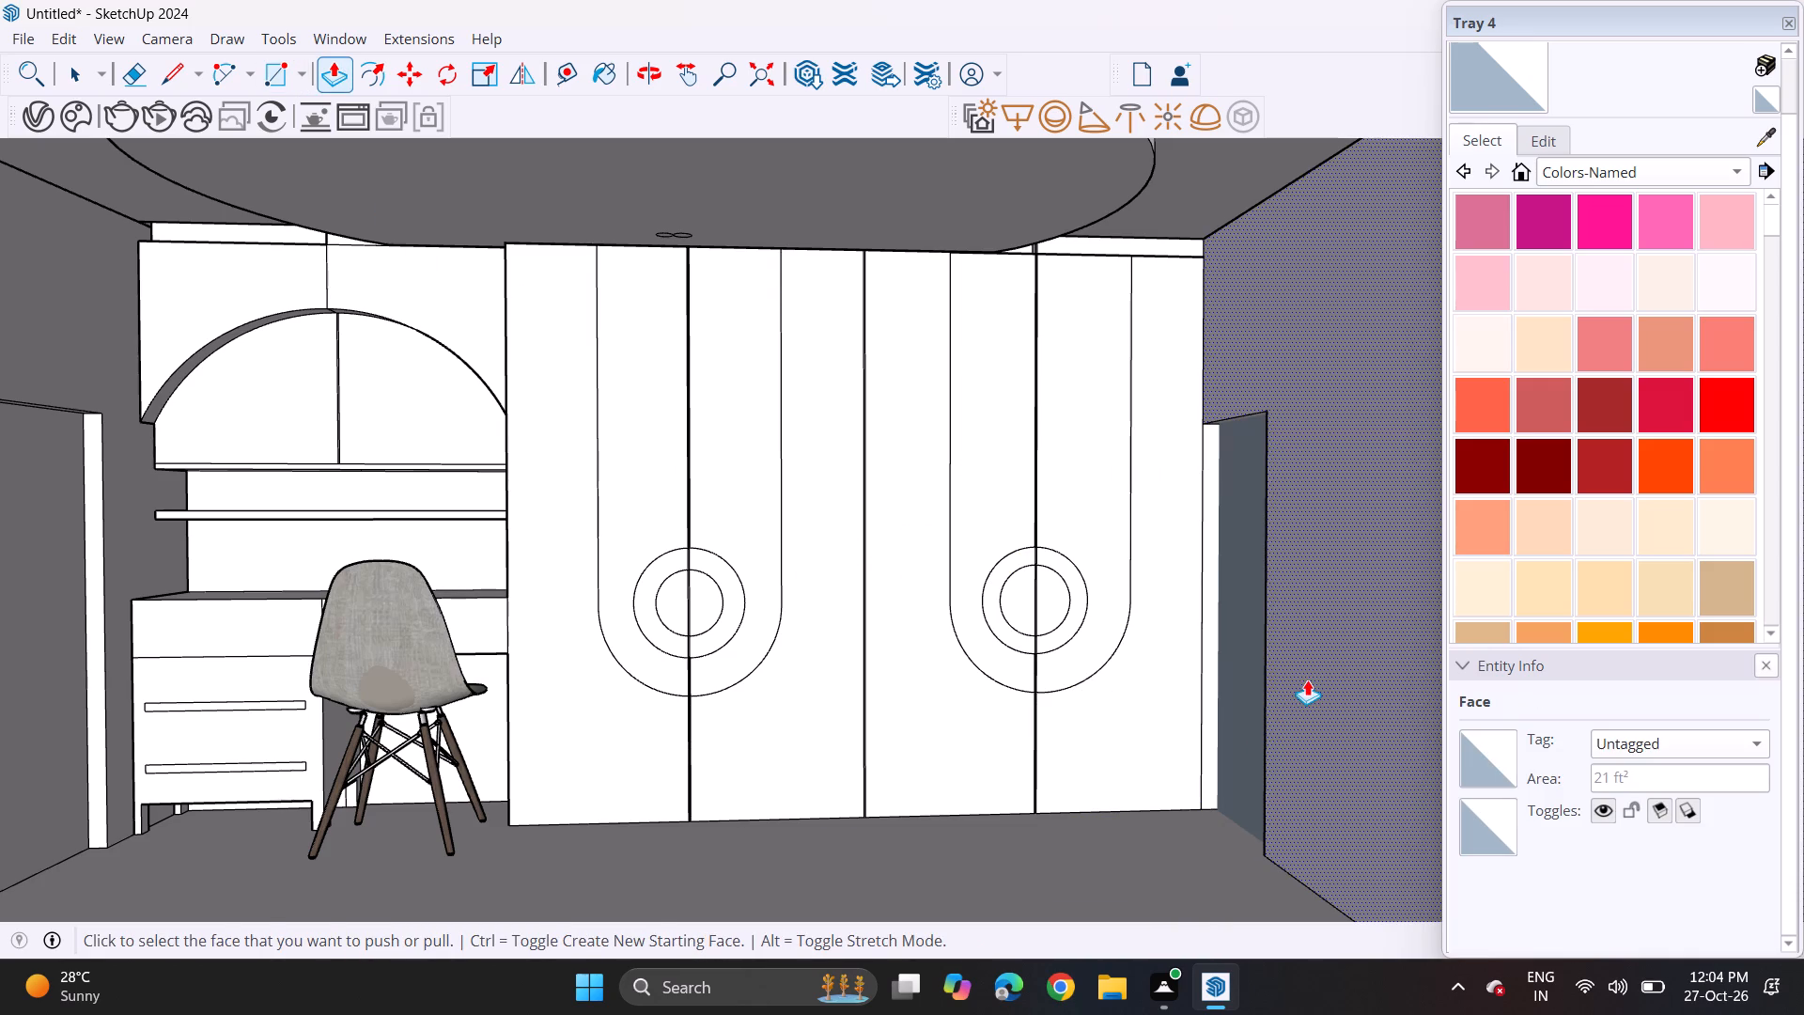
Widen the new door recess by moving its jamb farthest from the grooved panels outward with Push/Pull.
middle_drag(1305, 679, 1234, 668)
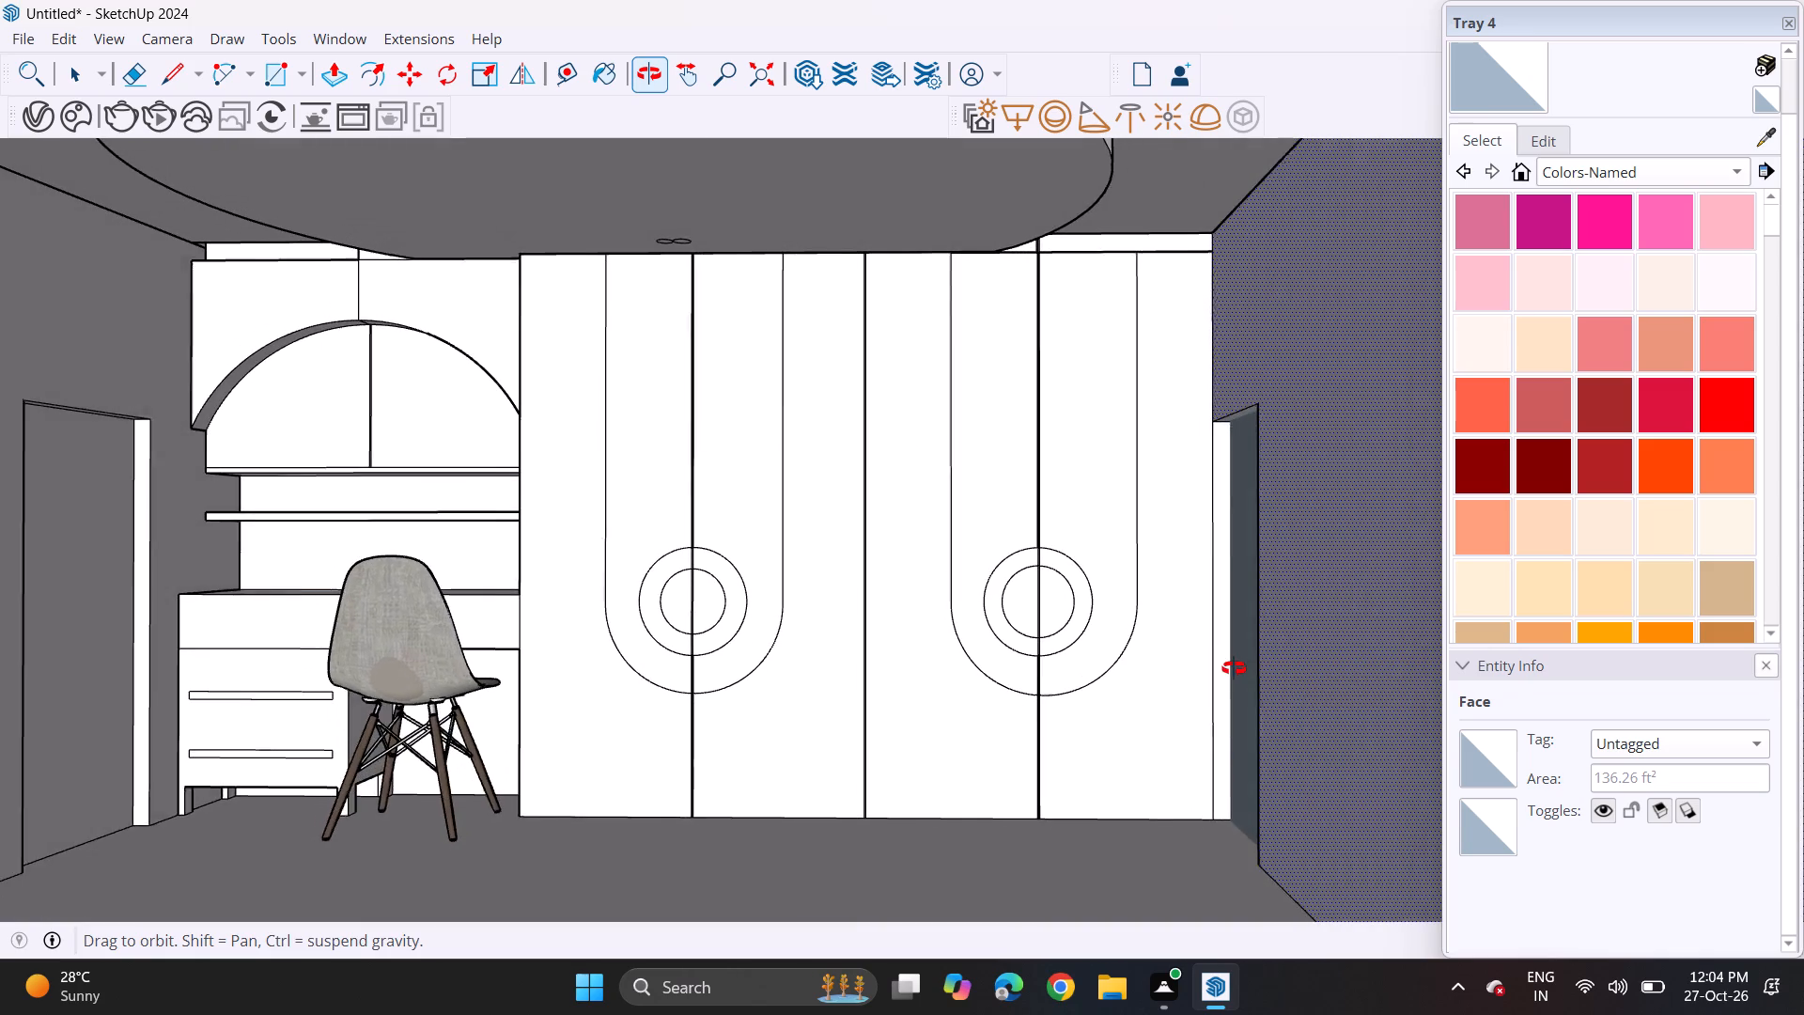
middle_drag(1234, 668, 1243, 662)
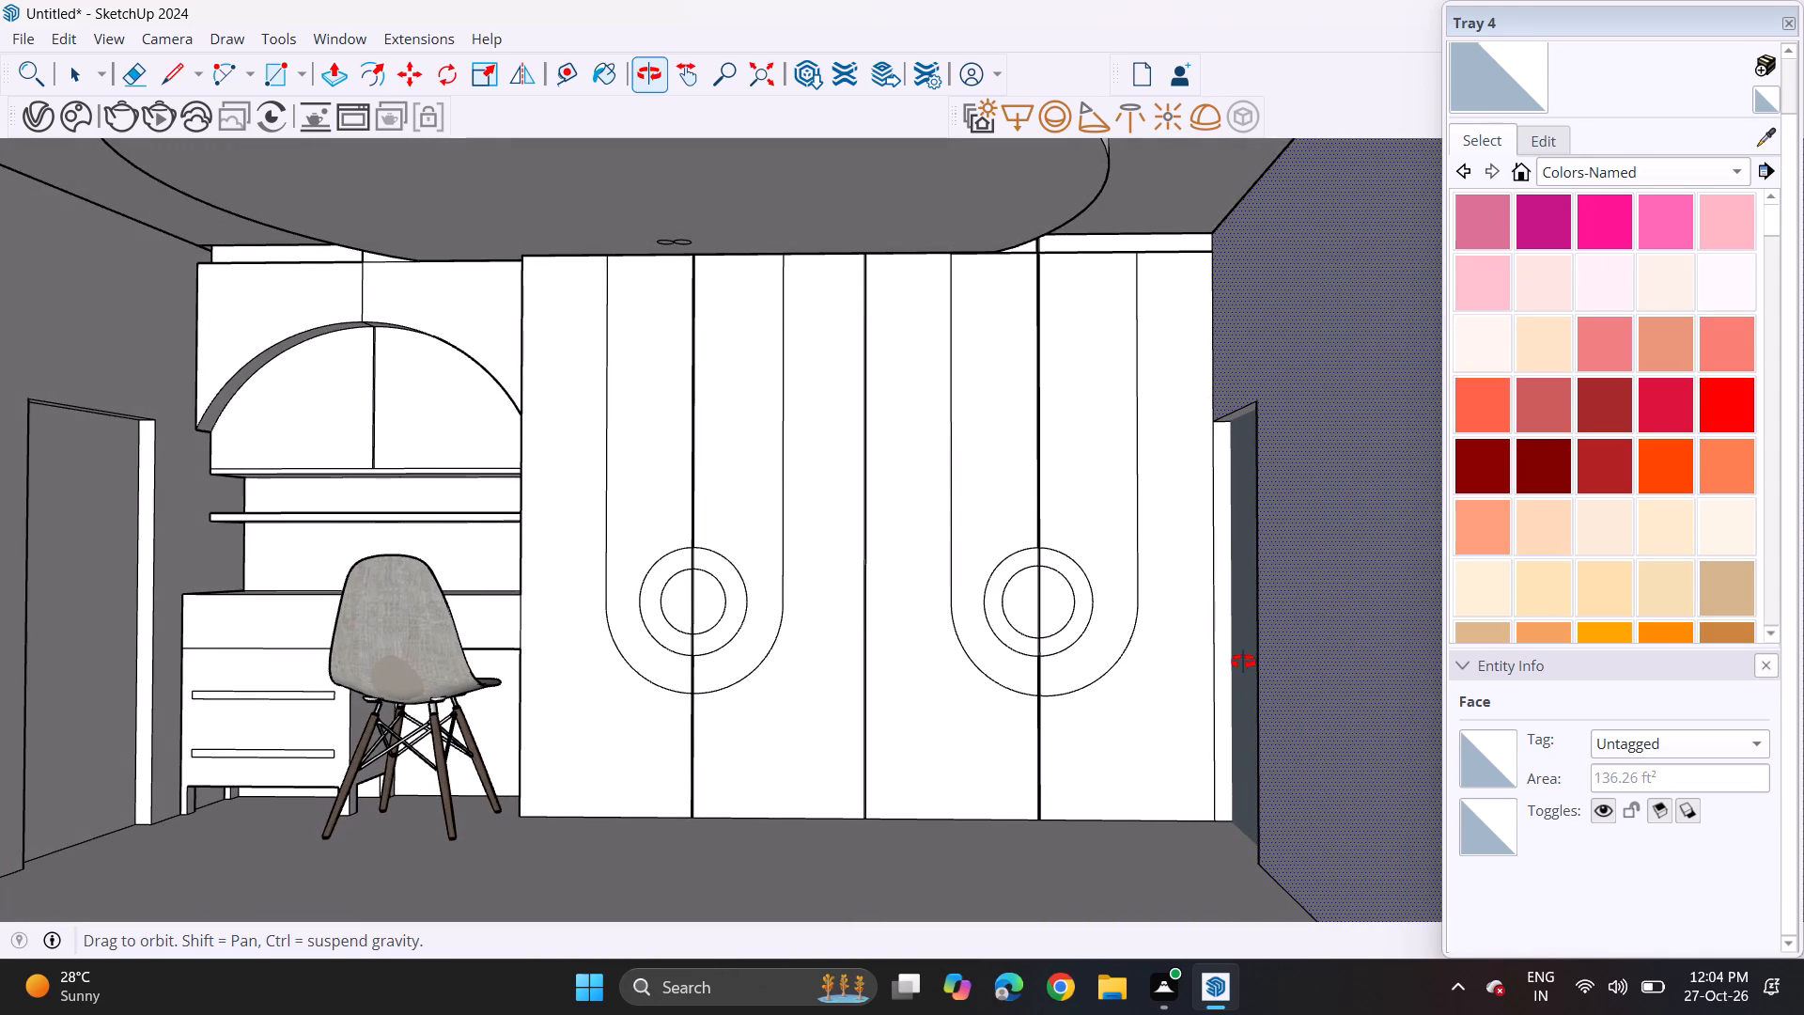
middle_drag(1243, 662, 1370, 614)
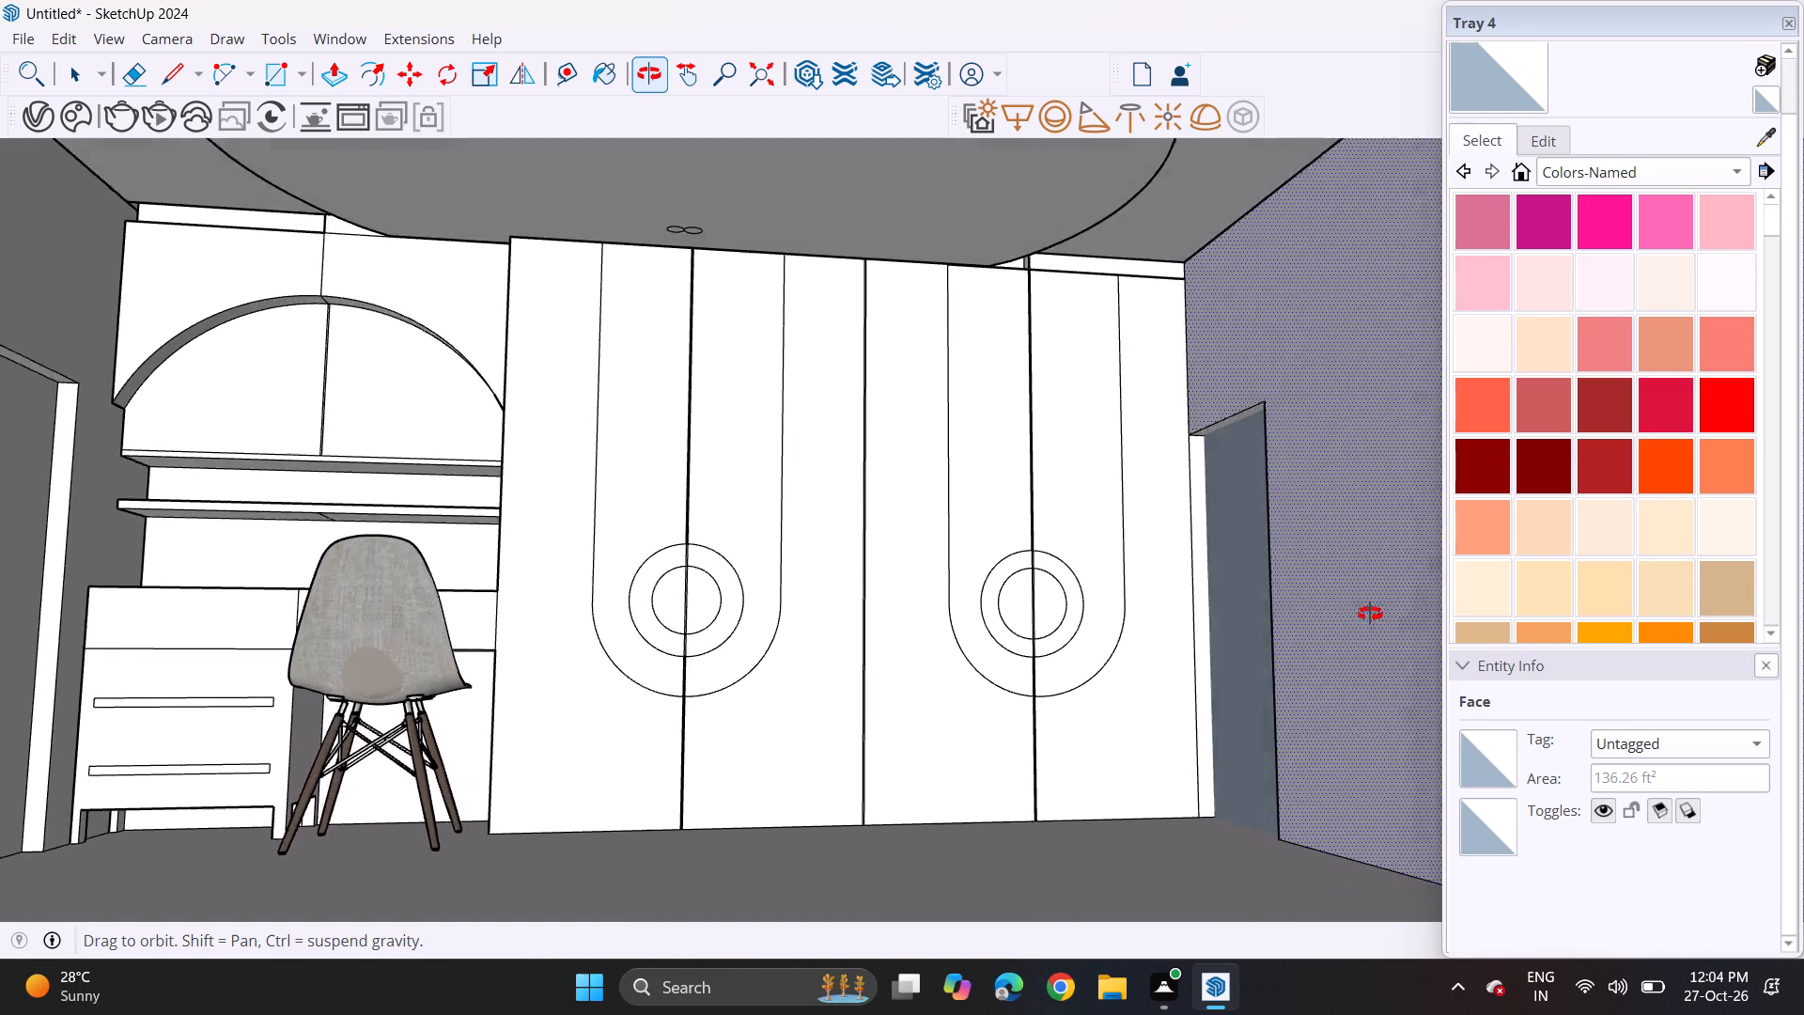
middle_drag(1370, 614, 1478, 680)
scroll(1252, 654, up, 4)
scroll(1252, 654, down, 1)
scroll(1227, 636, up, 5)
scroll(1203, 633, down, 1)
scroll(1166, 628, up, 2)
middle_drag(1172, 630, 1288, 648)
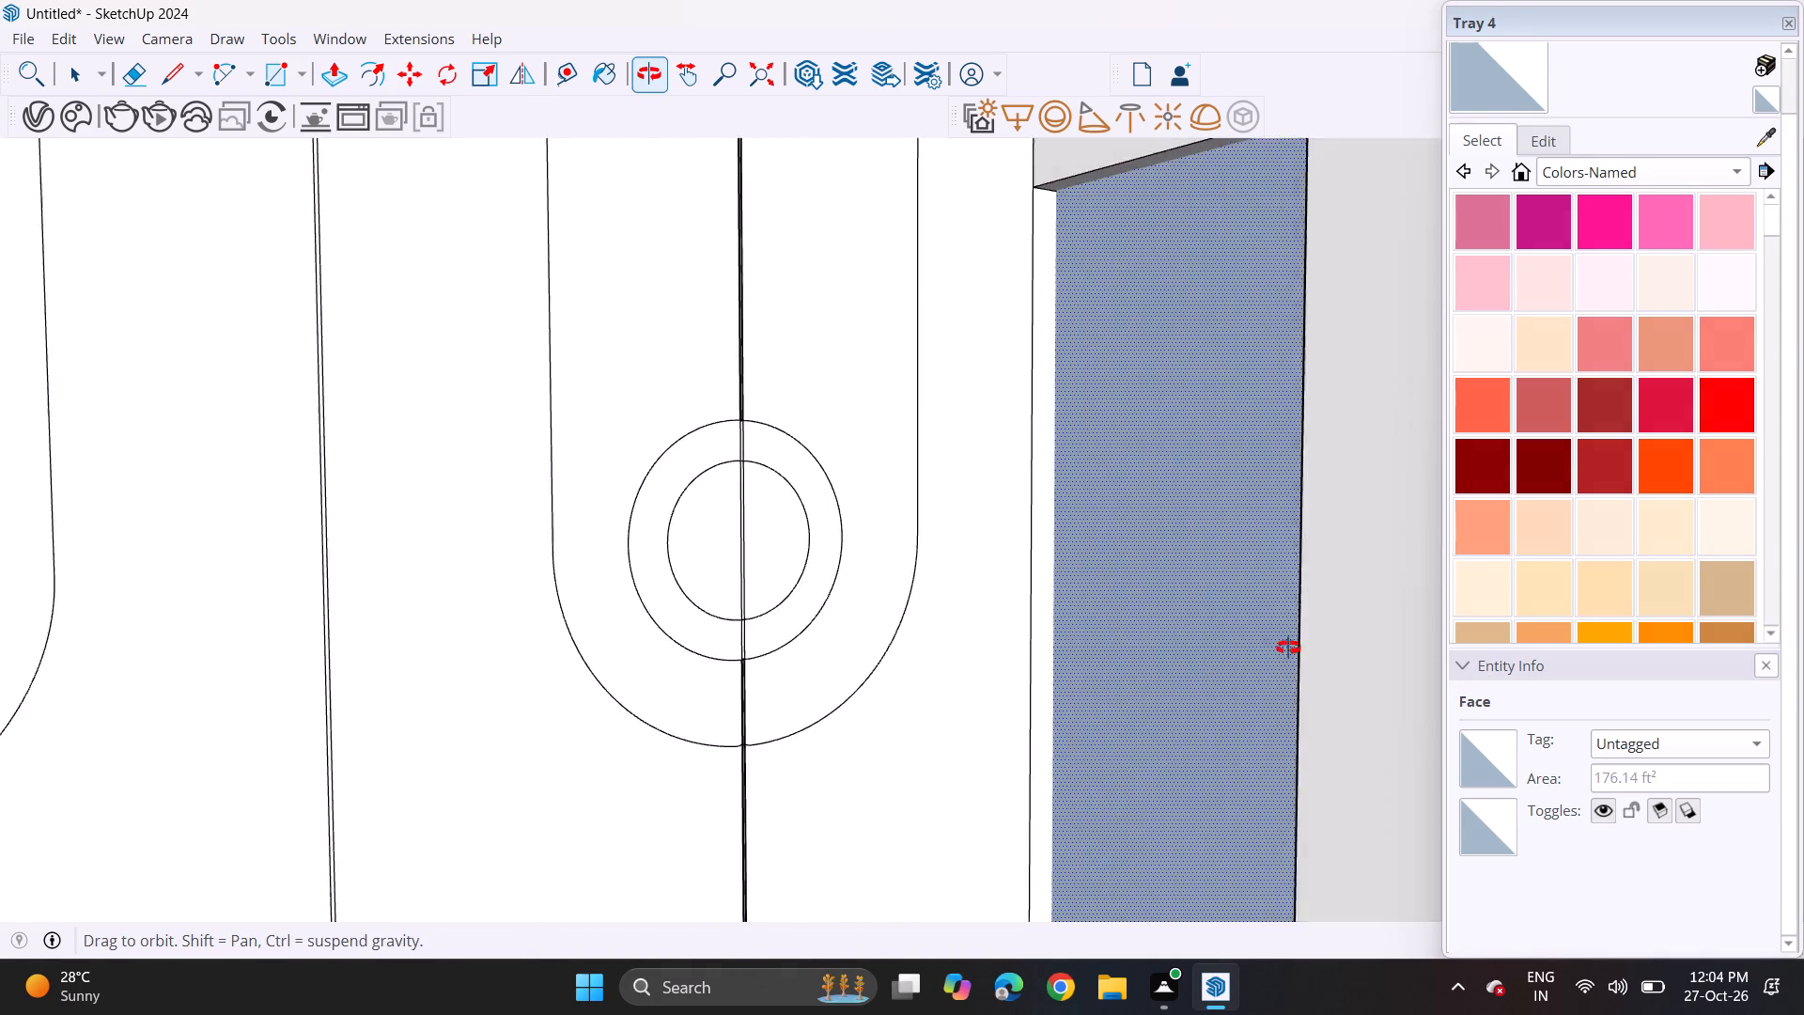
middle_drag(1288, 648, 1572, 705)
scroll(1573, 705, down, 1)
scroll(1187, 694, up, 2)
scroll(1187, 694, down, 1)
scroll(1187, 694, up, 7)
middle_drag(1125, 681, 1395, 681)
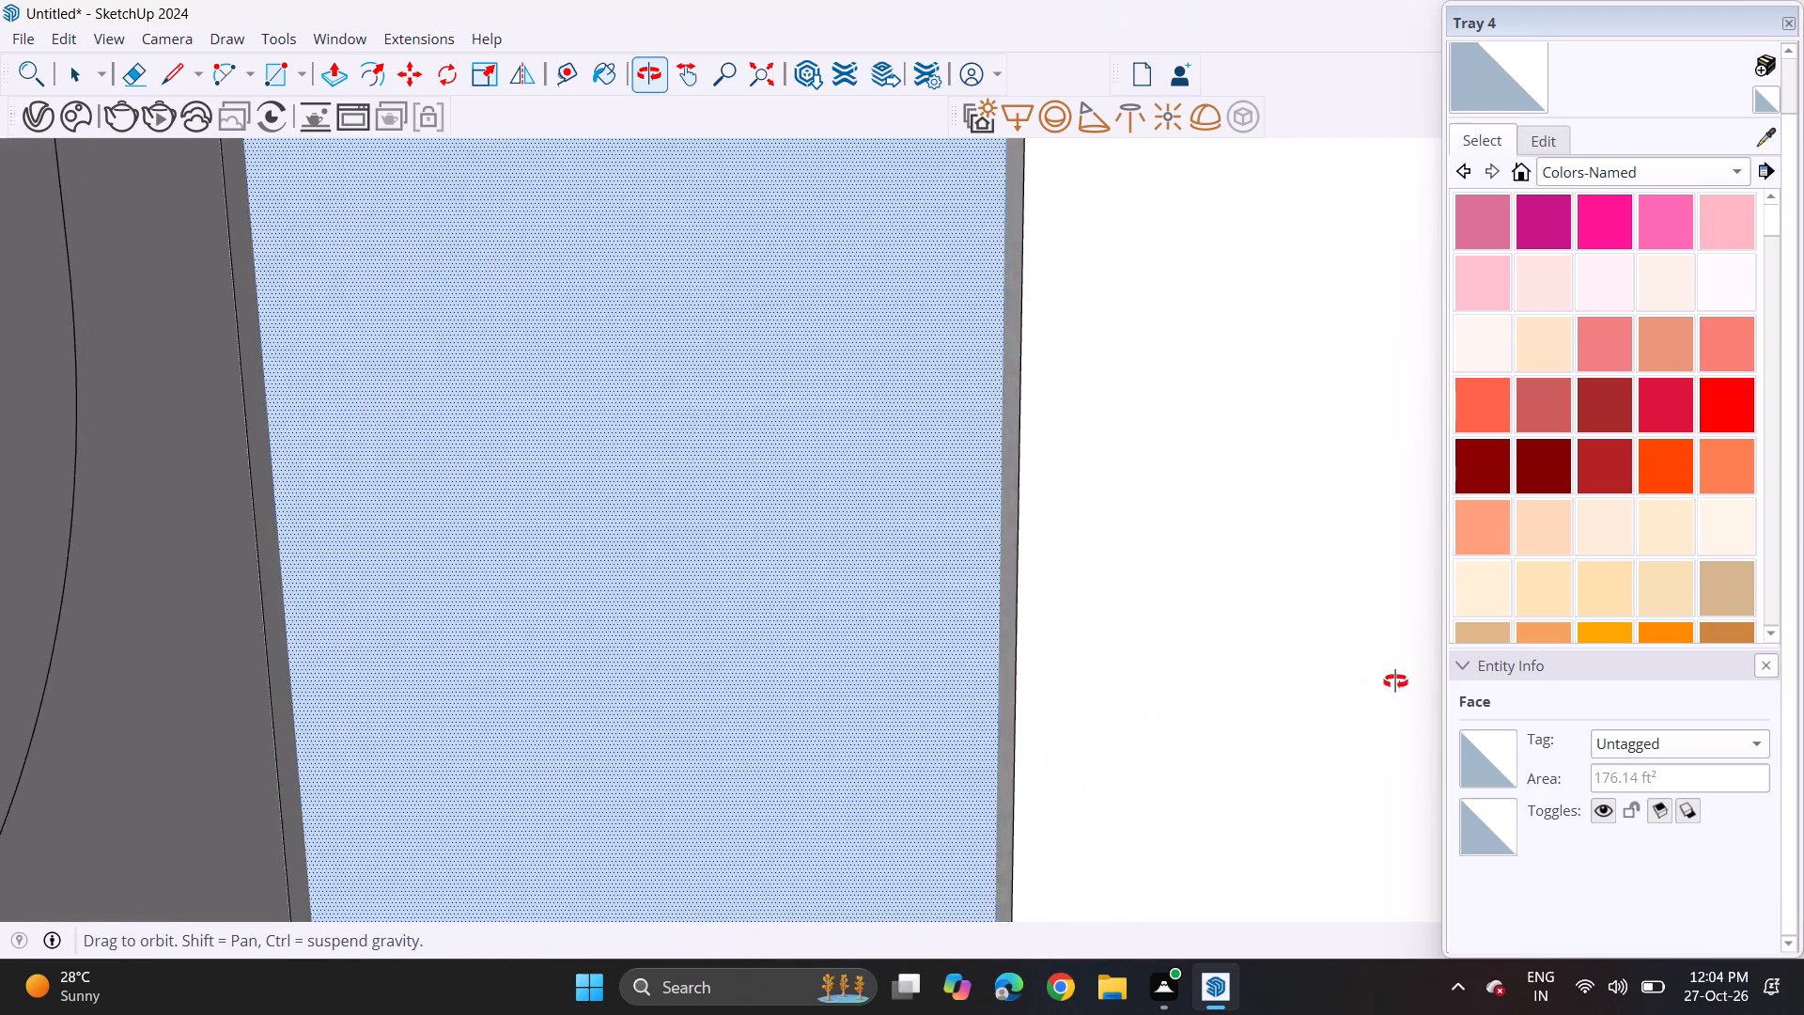
middle_drag(1395, 681, 1423, 681)
click(988, 698)
click(1162, 677)
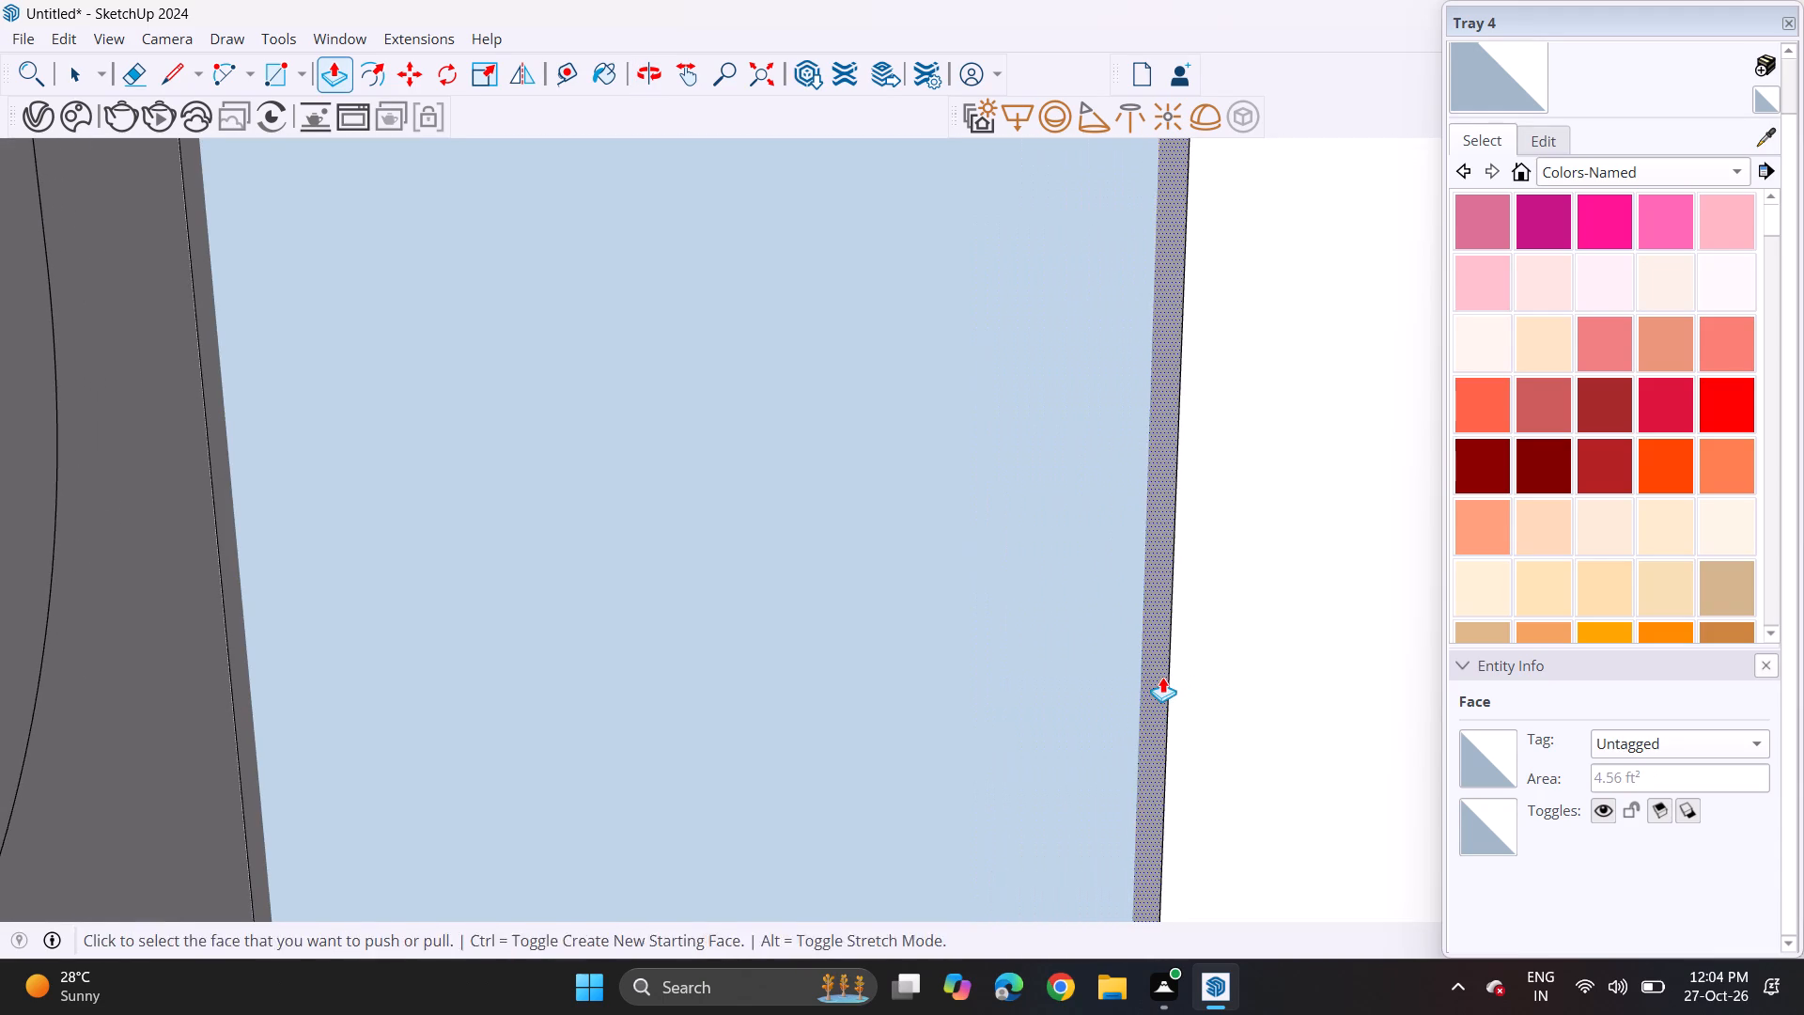
Widen the opposite door recess by pushing back its white jamb nearest the desk.
middle_drag(1156, 676, 228, 595)
scroll(184, 583, down, 14)
scroll(163, 599, up, 1)
scroll(163, 599, down, 1)
scroll(165, 605, up, 1)
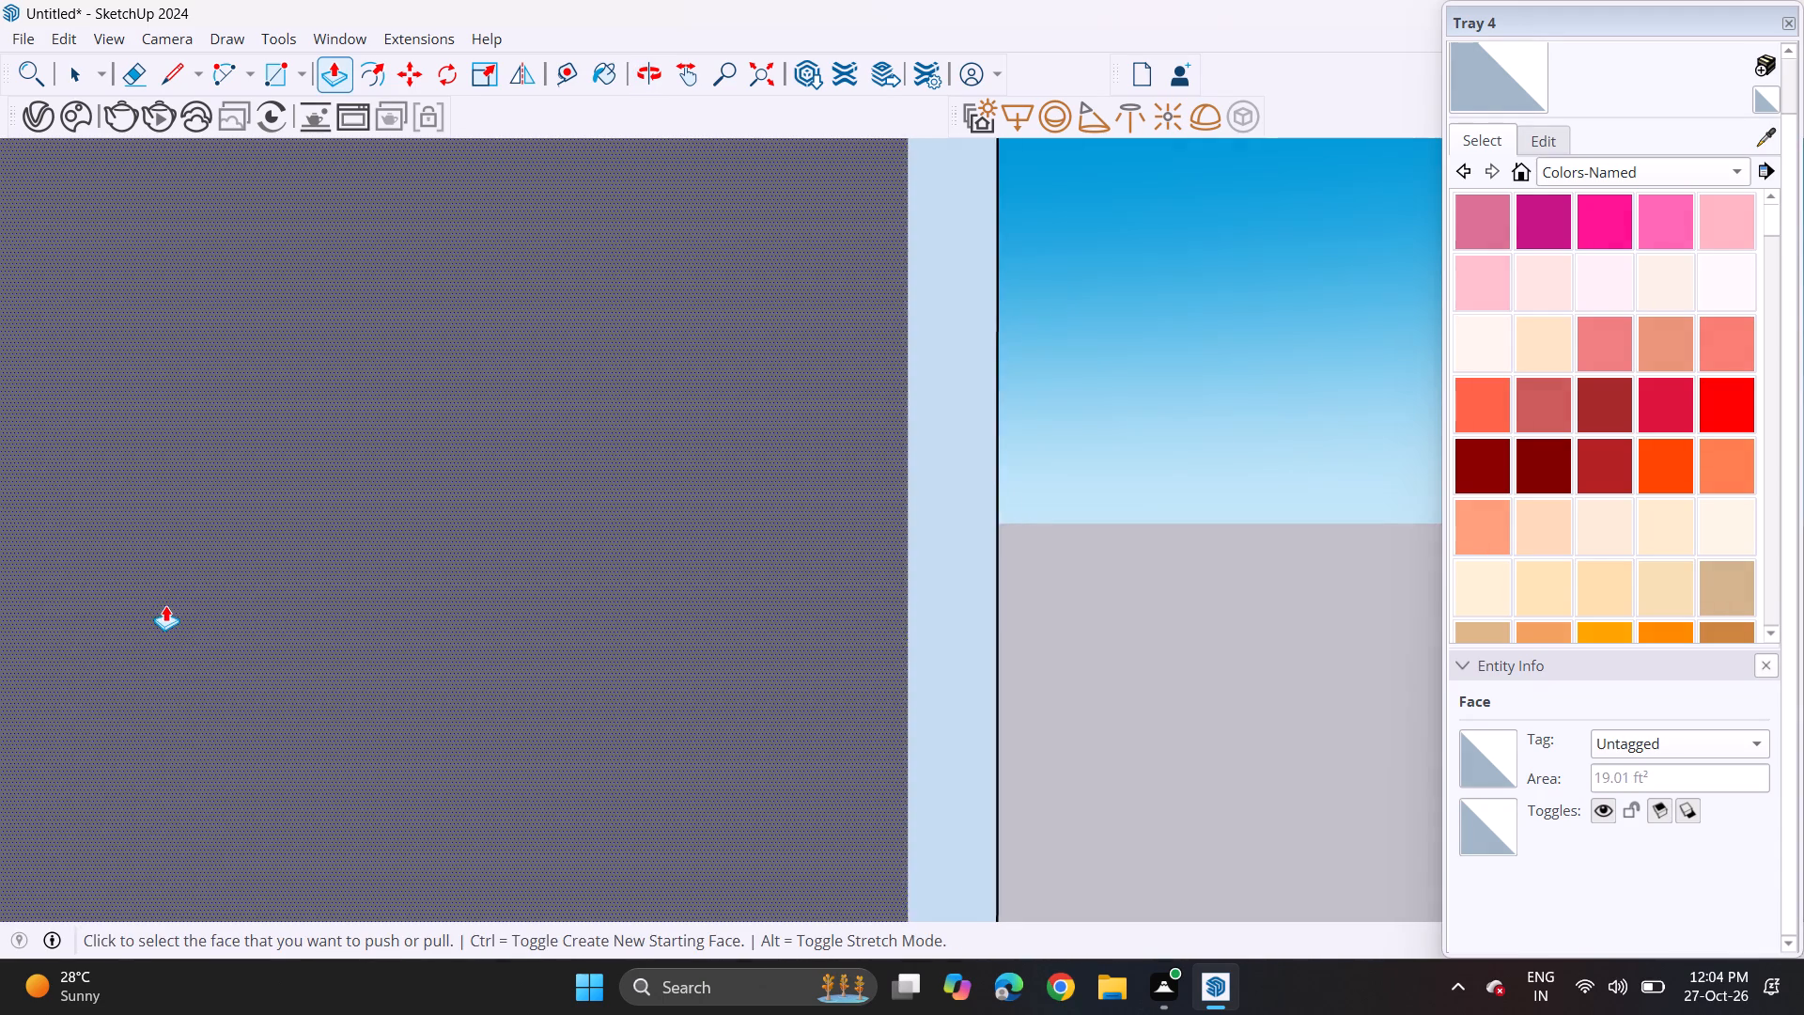
scroll(165, 608, down, 15)
shift+middle_drag(163, 616, 973, 626)
shift+middle_drag(386, 679, 1396, 555)
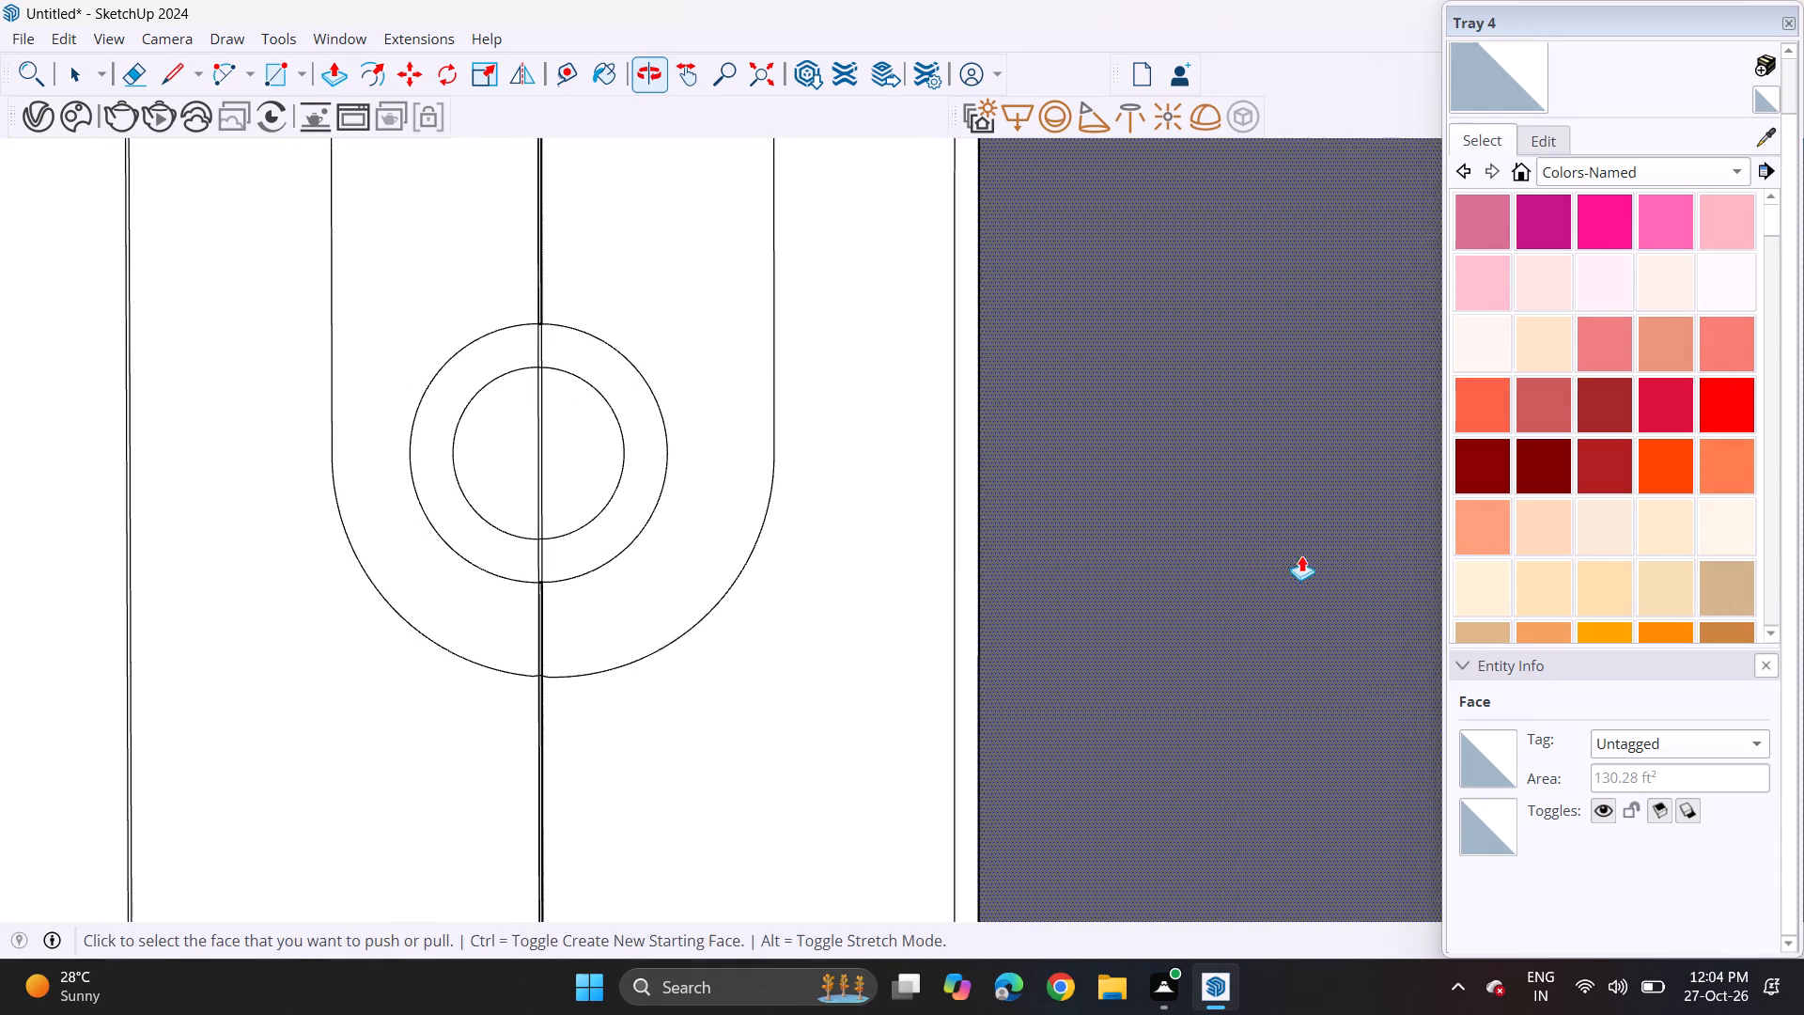
shift+scroll(798, 555, up, 1)
shift+middle_drag(798, 555, 1592, 475)
scroll(1386, 483, down, 12)
shift+middle_drag(1193, 592, 848, 688)
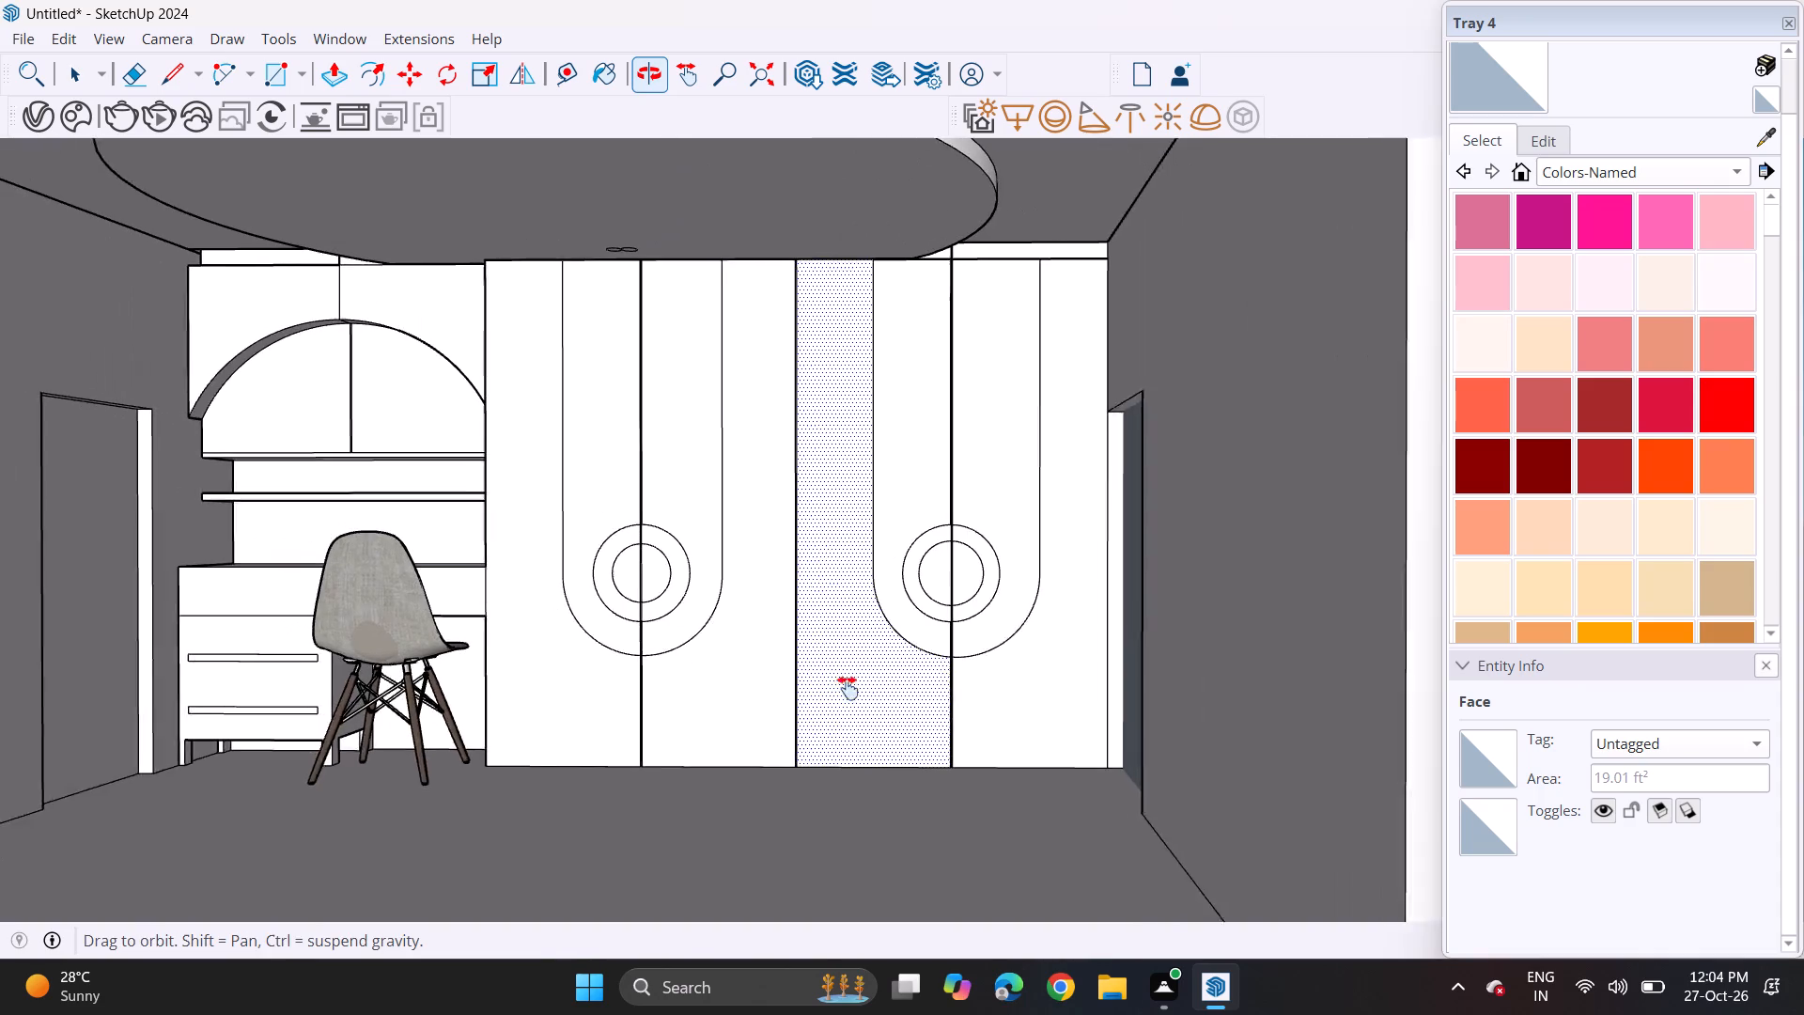
shift+middle_drag(848, 688, 884, 694)
middle_drag(754, 709, 670, 748)
scroll(238, 630, up, 5)
click(249, 651)
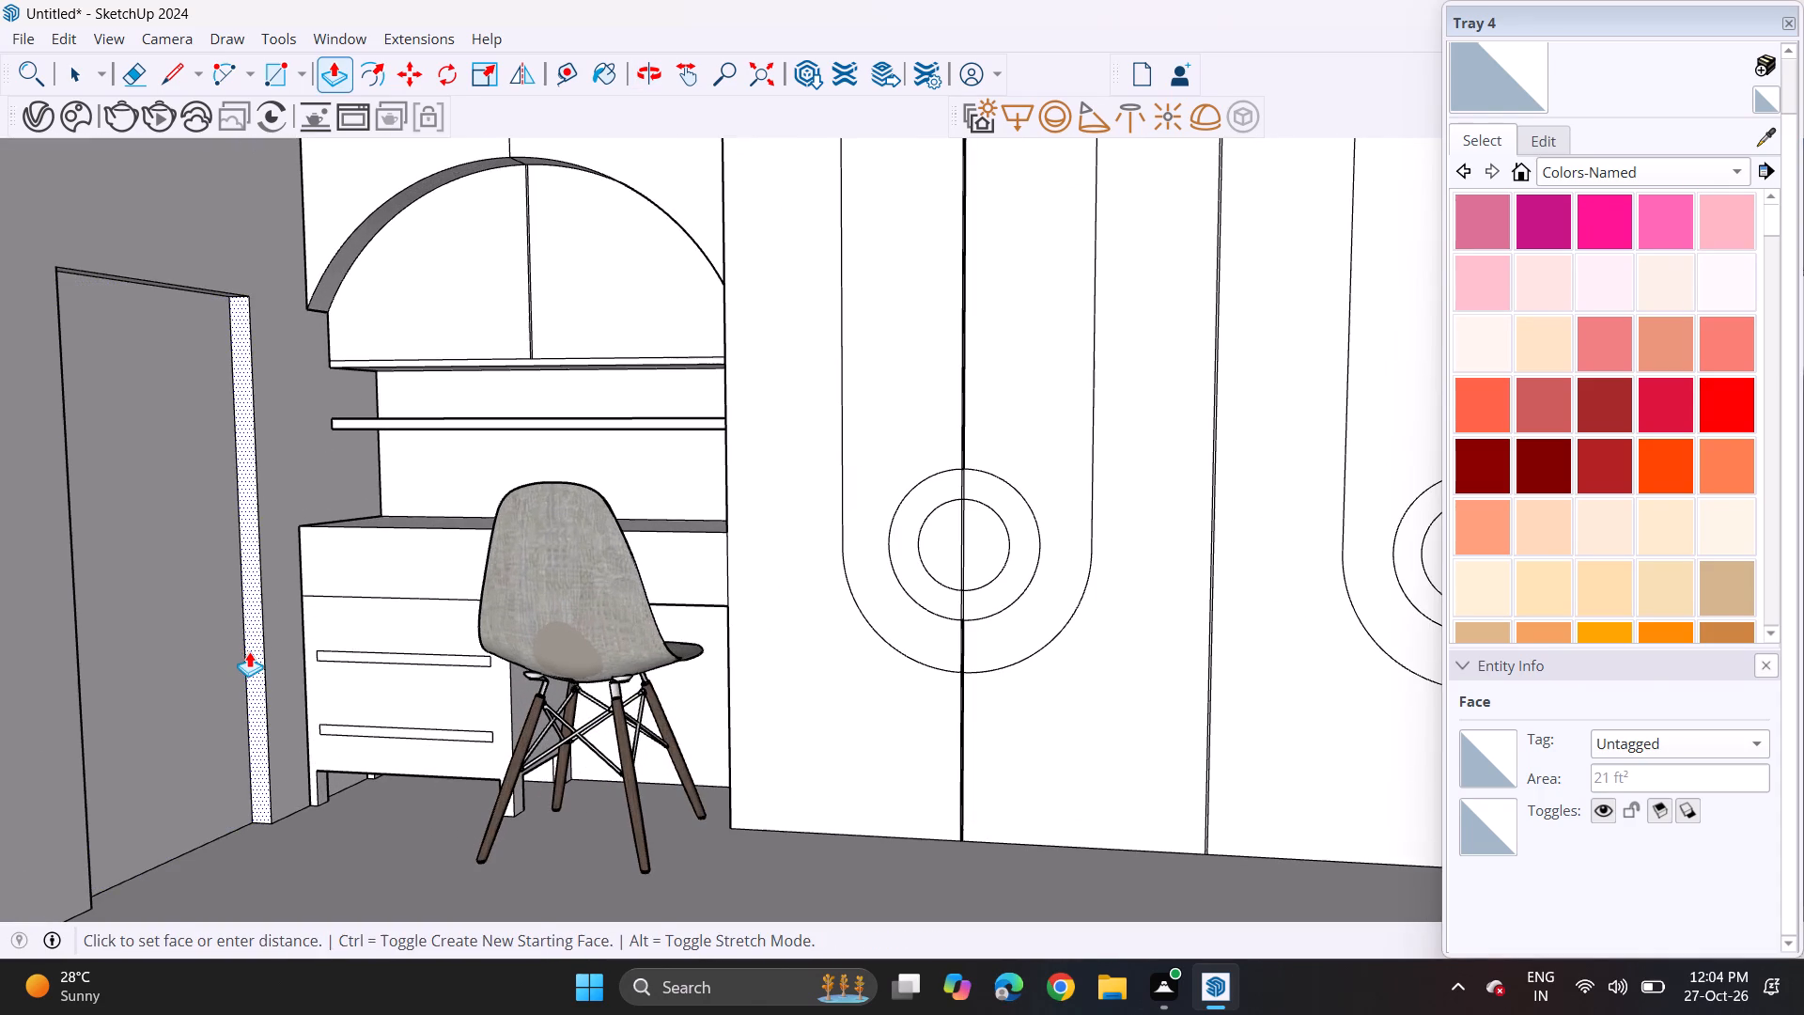
click(268, 635)
Push both long handle slots into the desk's drawer front to the same depth.
middle_drag(612, 631, 647, 602)
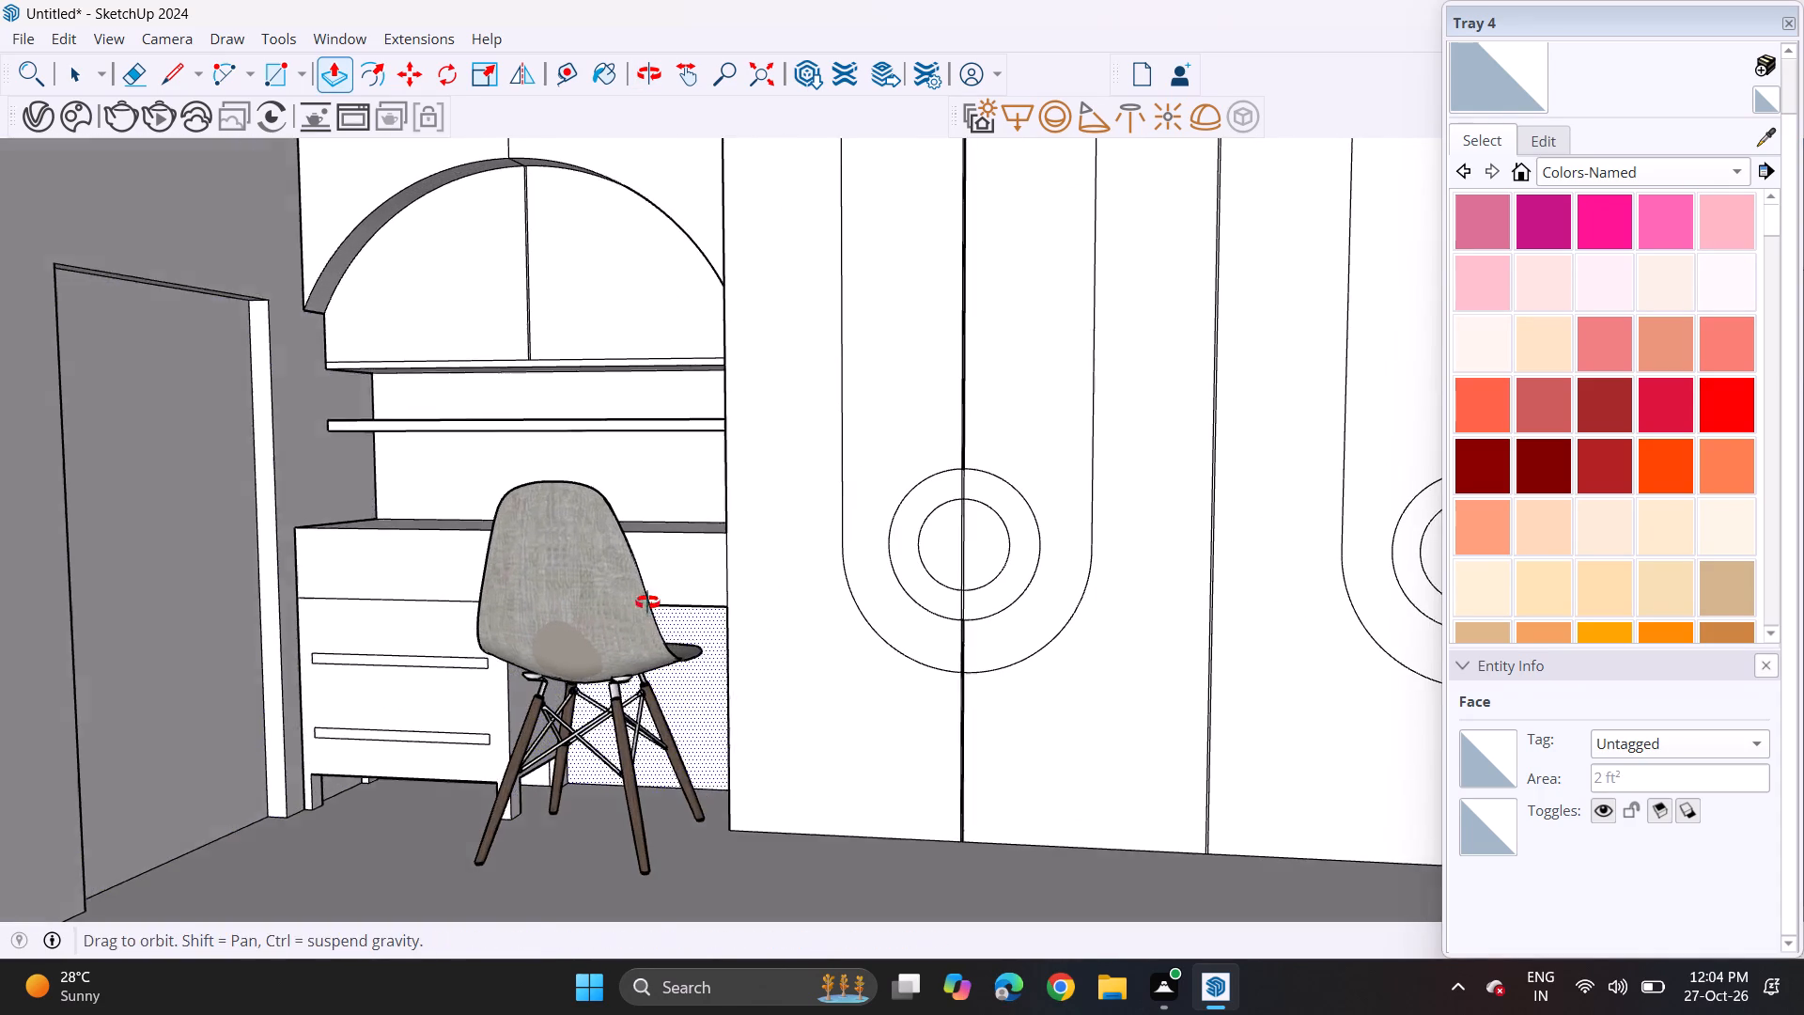
middle_drag(647, 602, 692, 583)
key(space)
scroll(393, 743, up, 5)
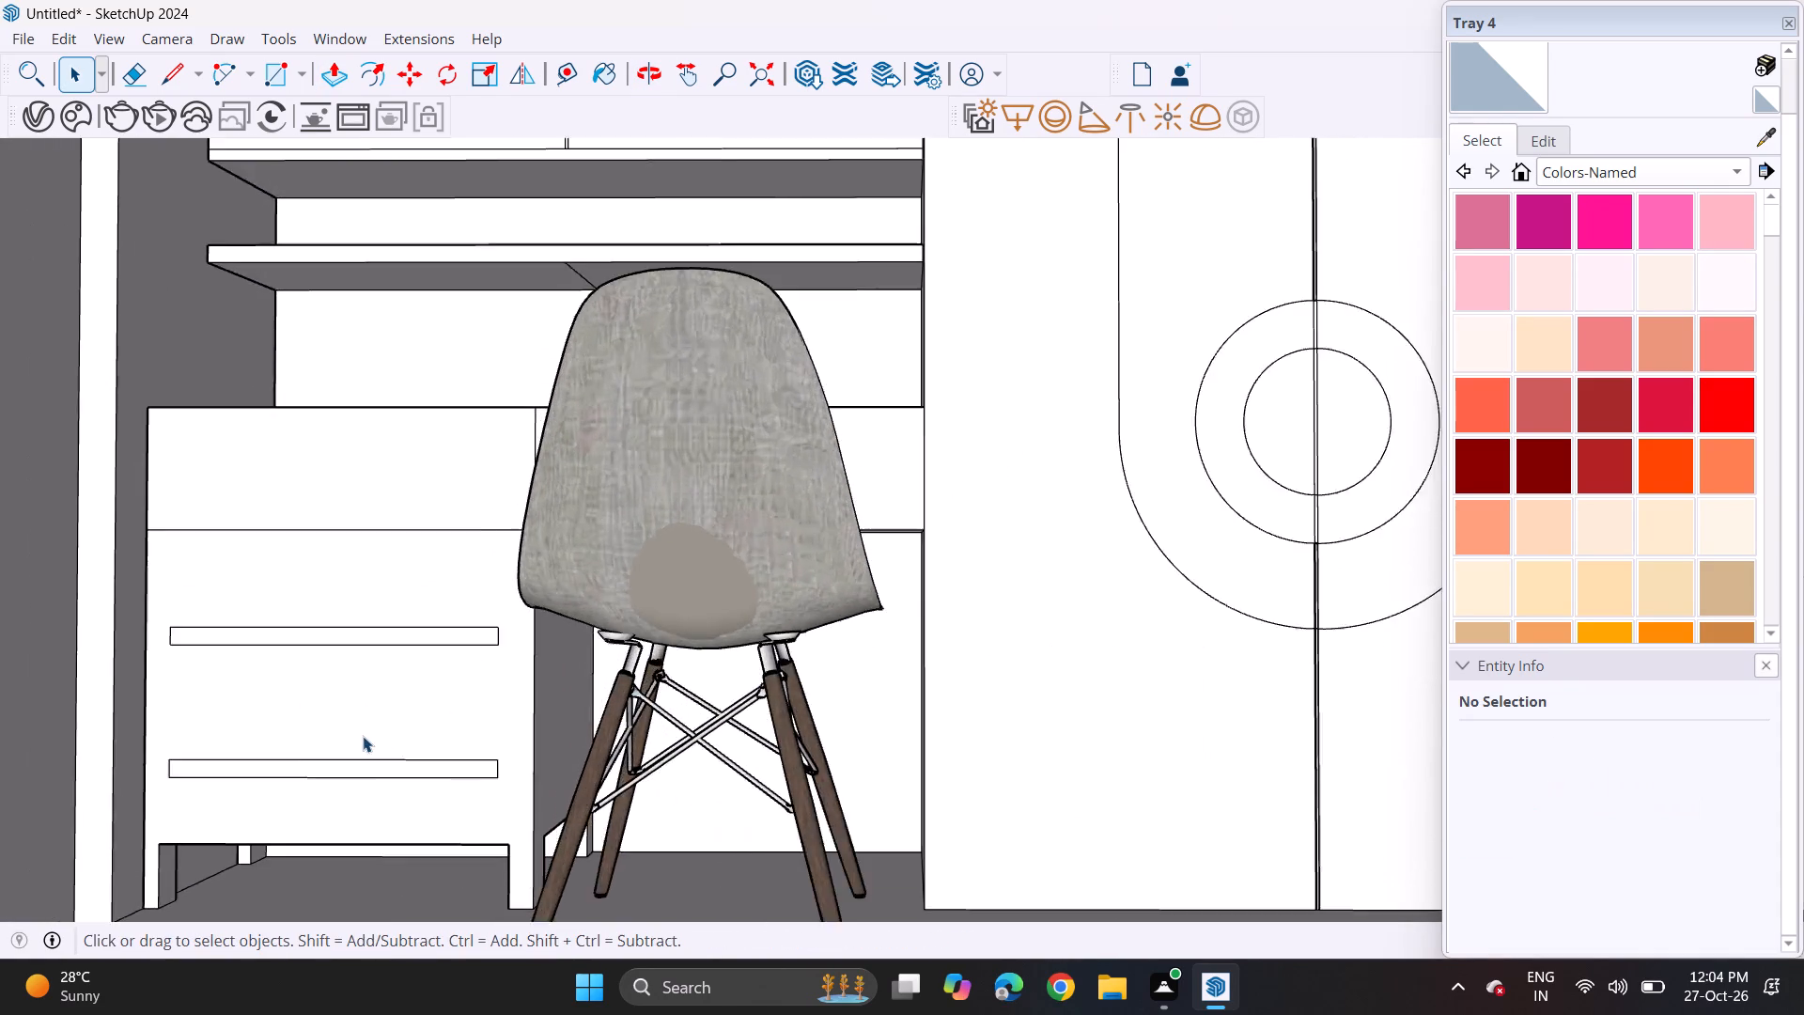
scroll(363, 736, up, 5)
click(319, 64)
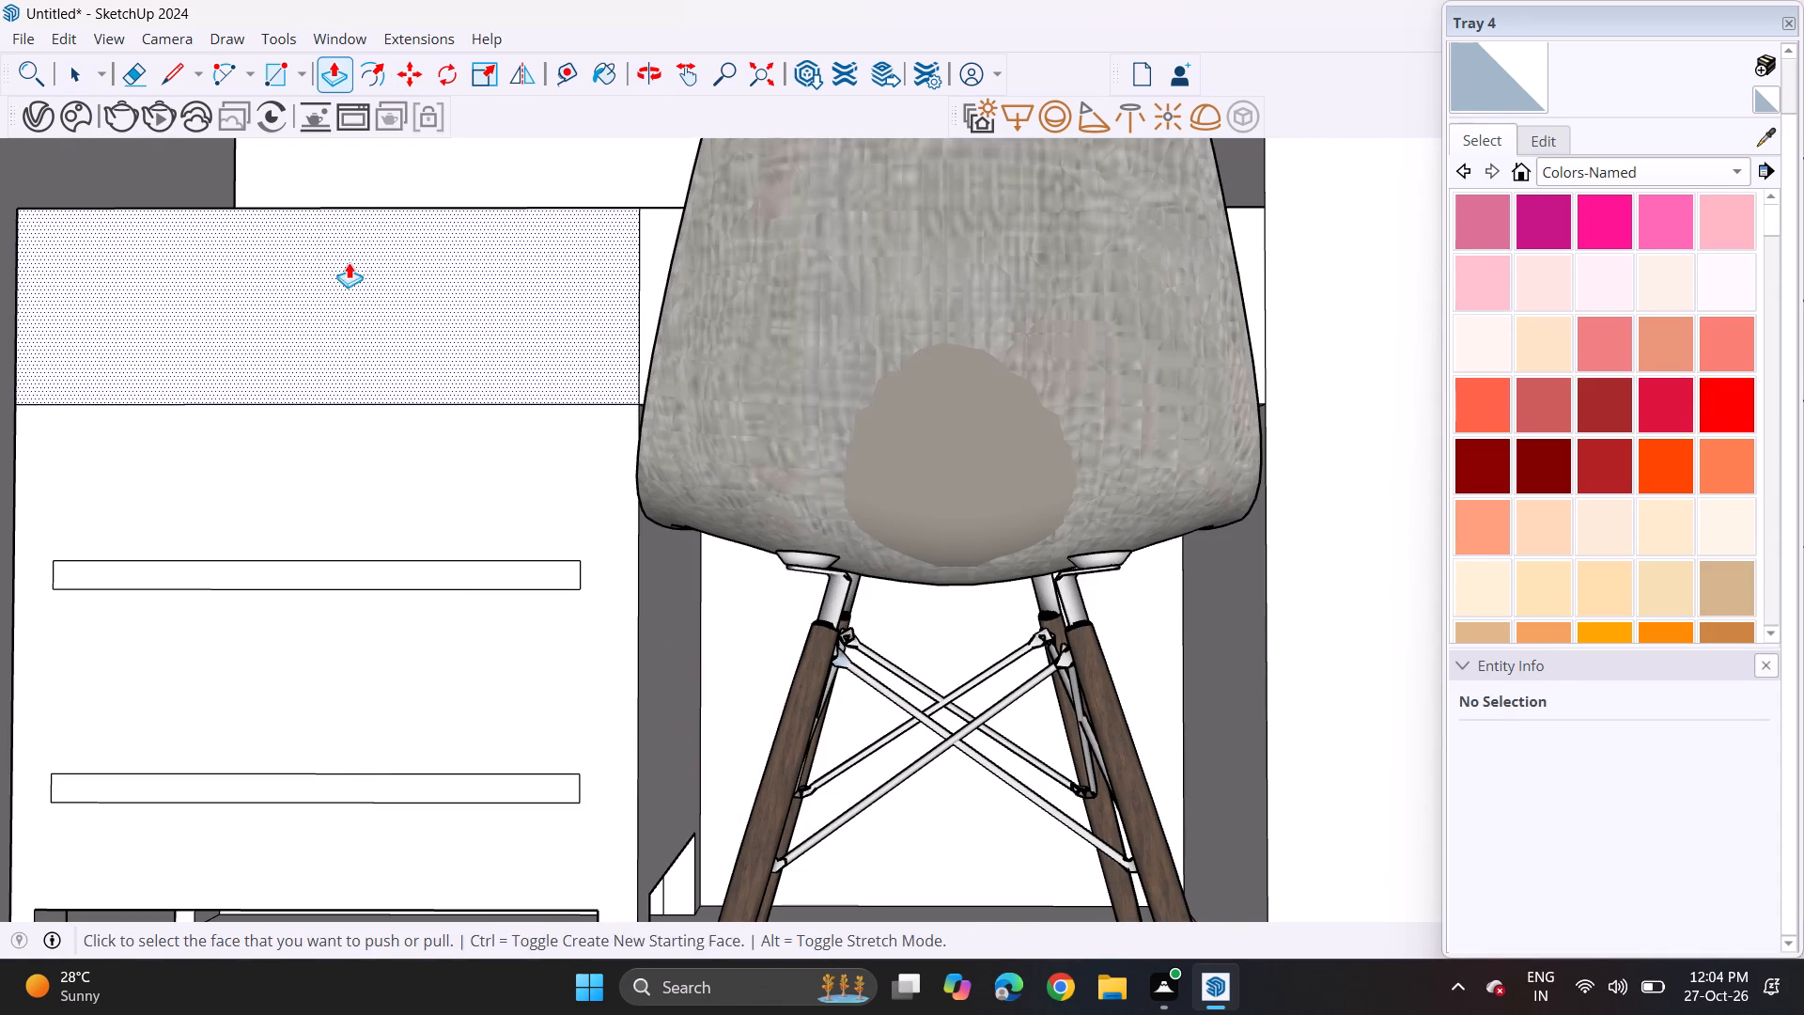
middle_drag(354, 284, 323, 512)
click(317, 588)
click(324, 576)
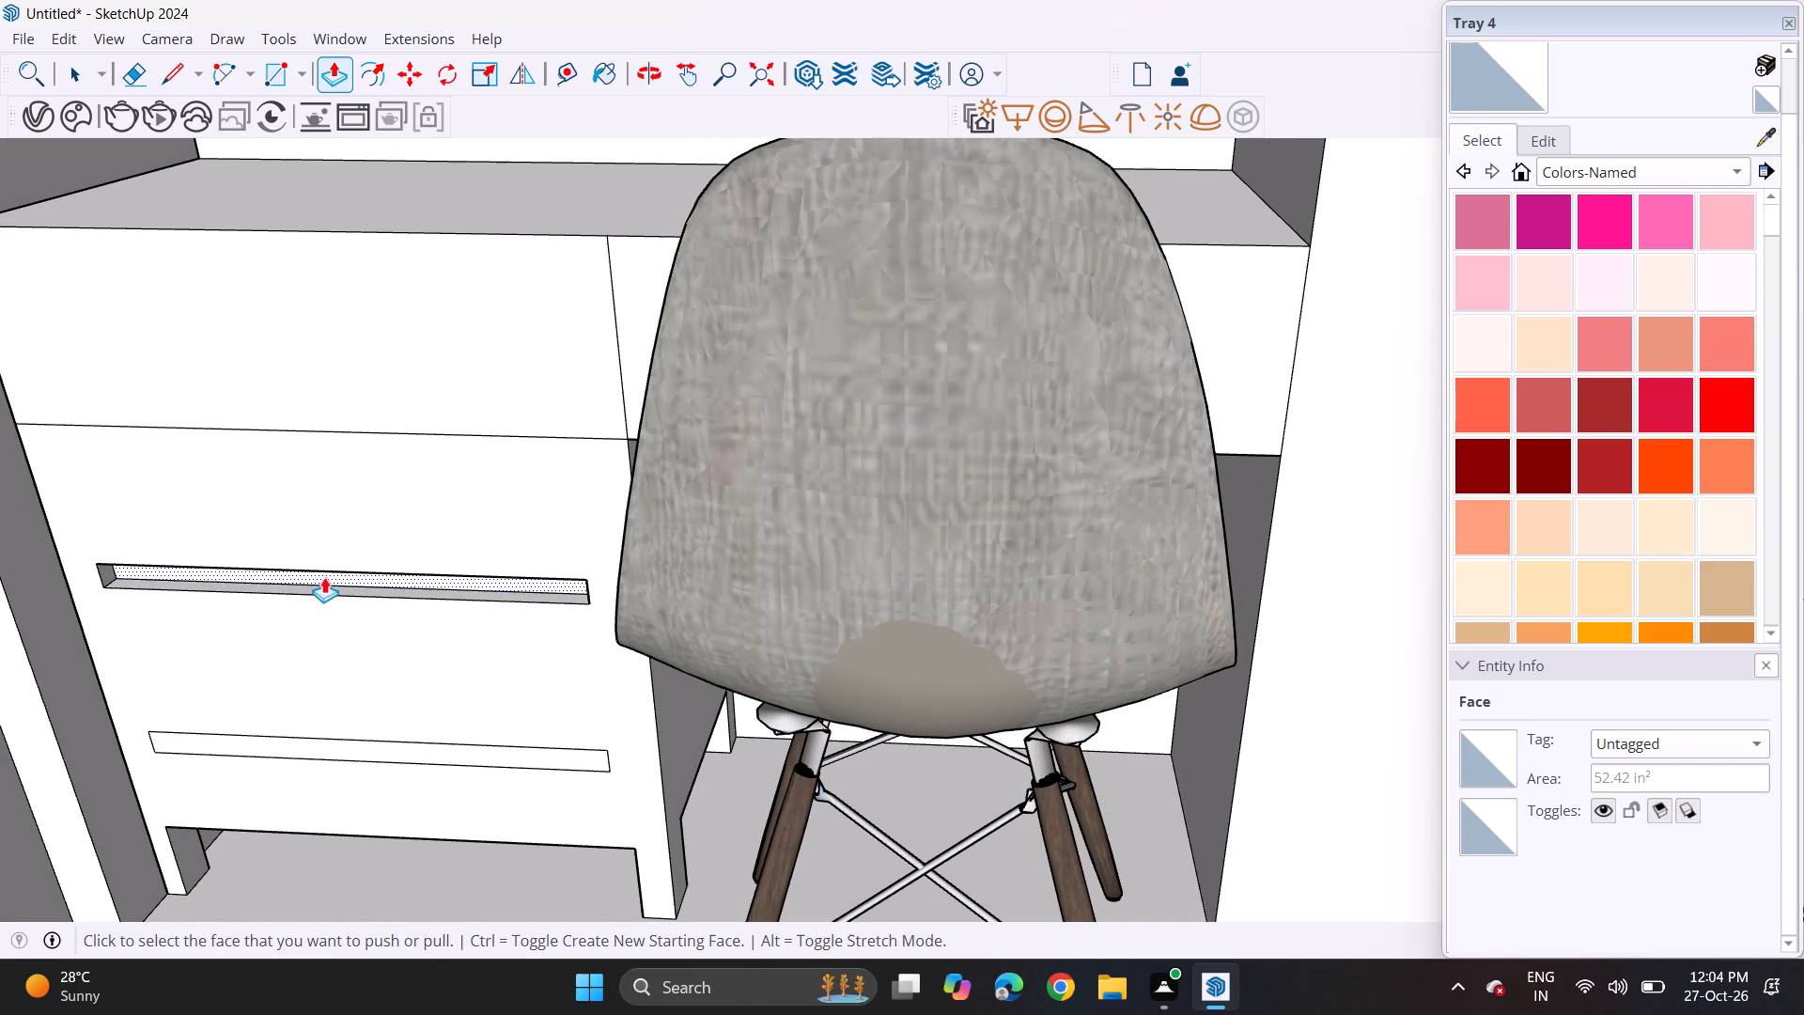
double_click(319, 756)
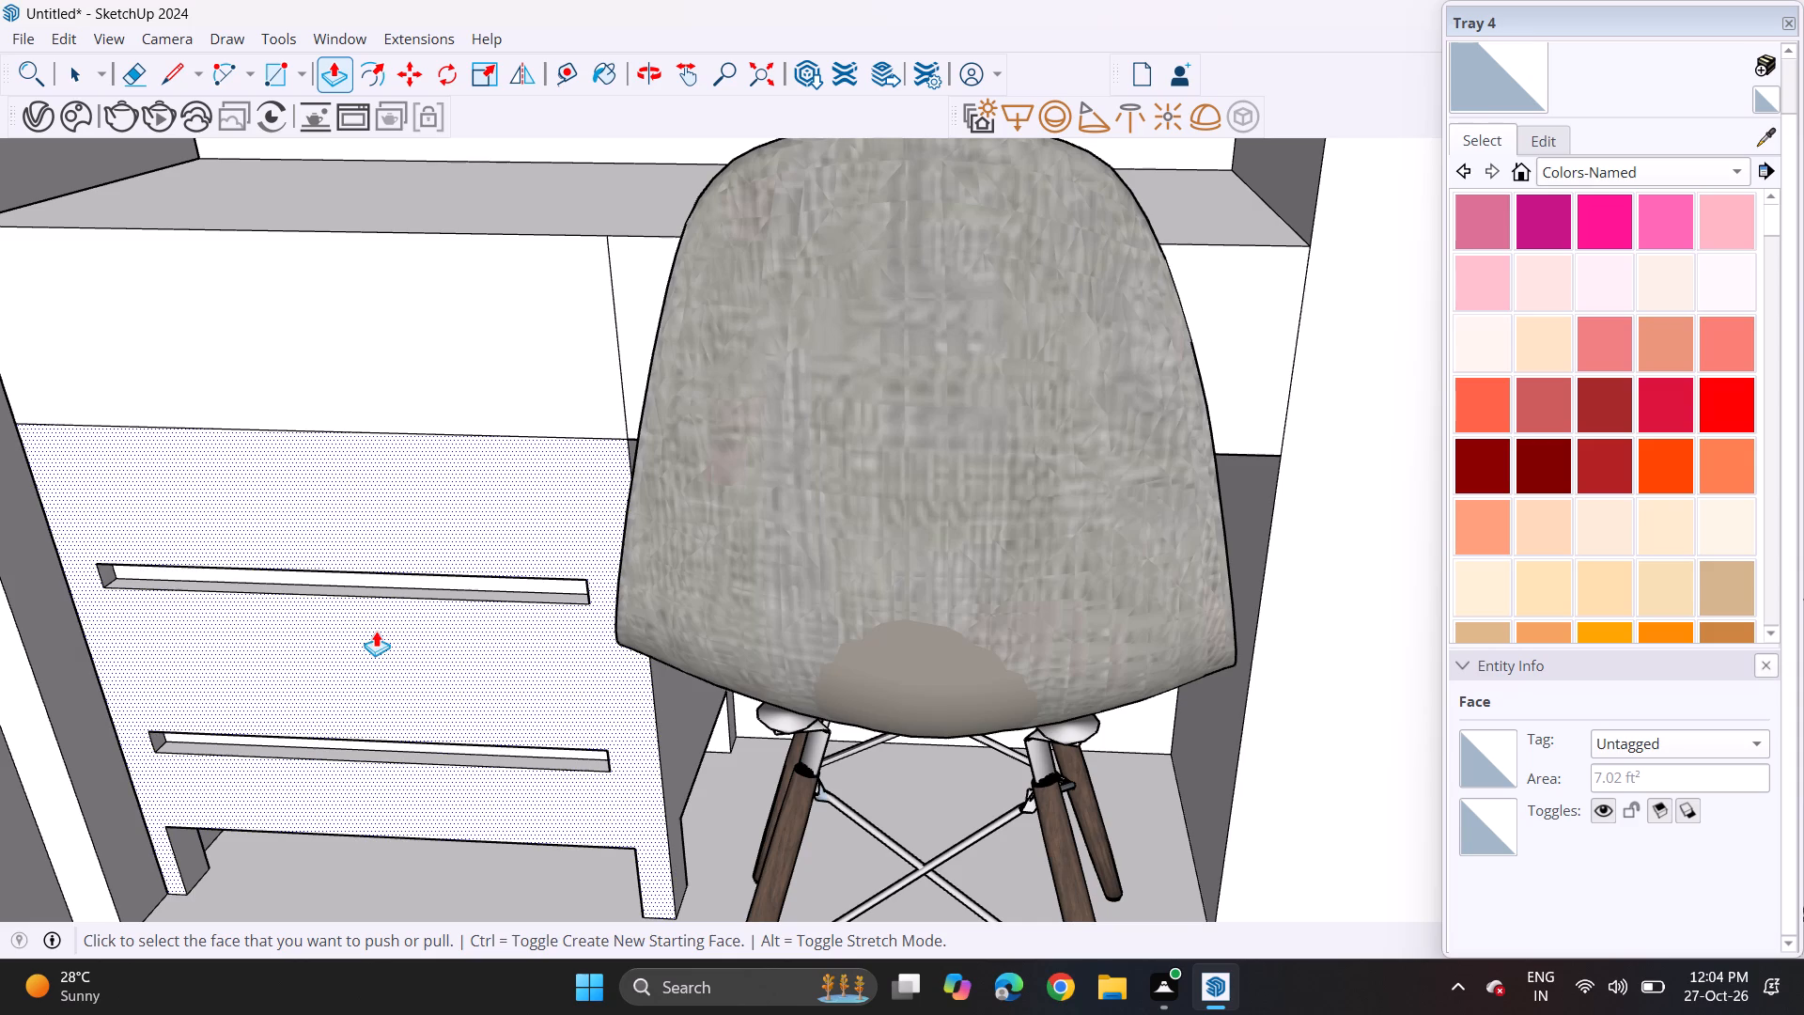
Examine the room interior, including the drawer handle slots, the desk niche, the grooved panels and both door recesses.
middle_drag(376, 631, 366, 452)
scroll(366, 452, down, 3)
scroll(366, 452, up, 1)
scroll(366, 452, down, 7)
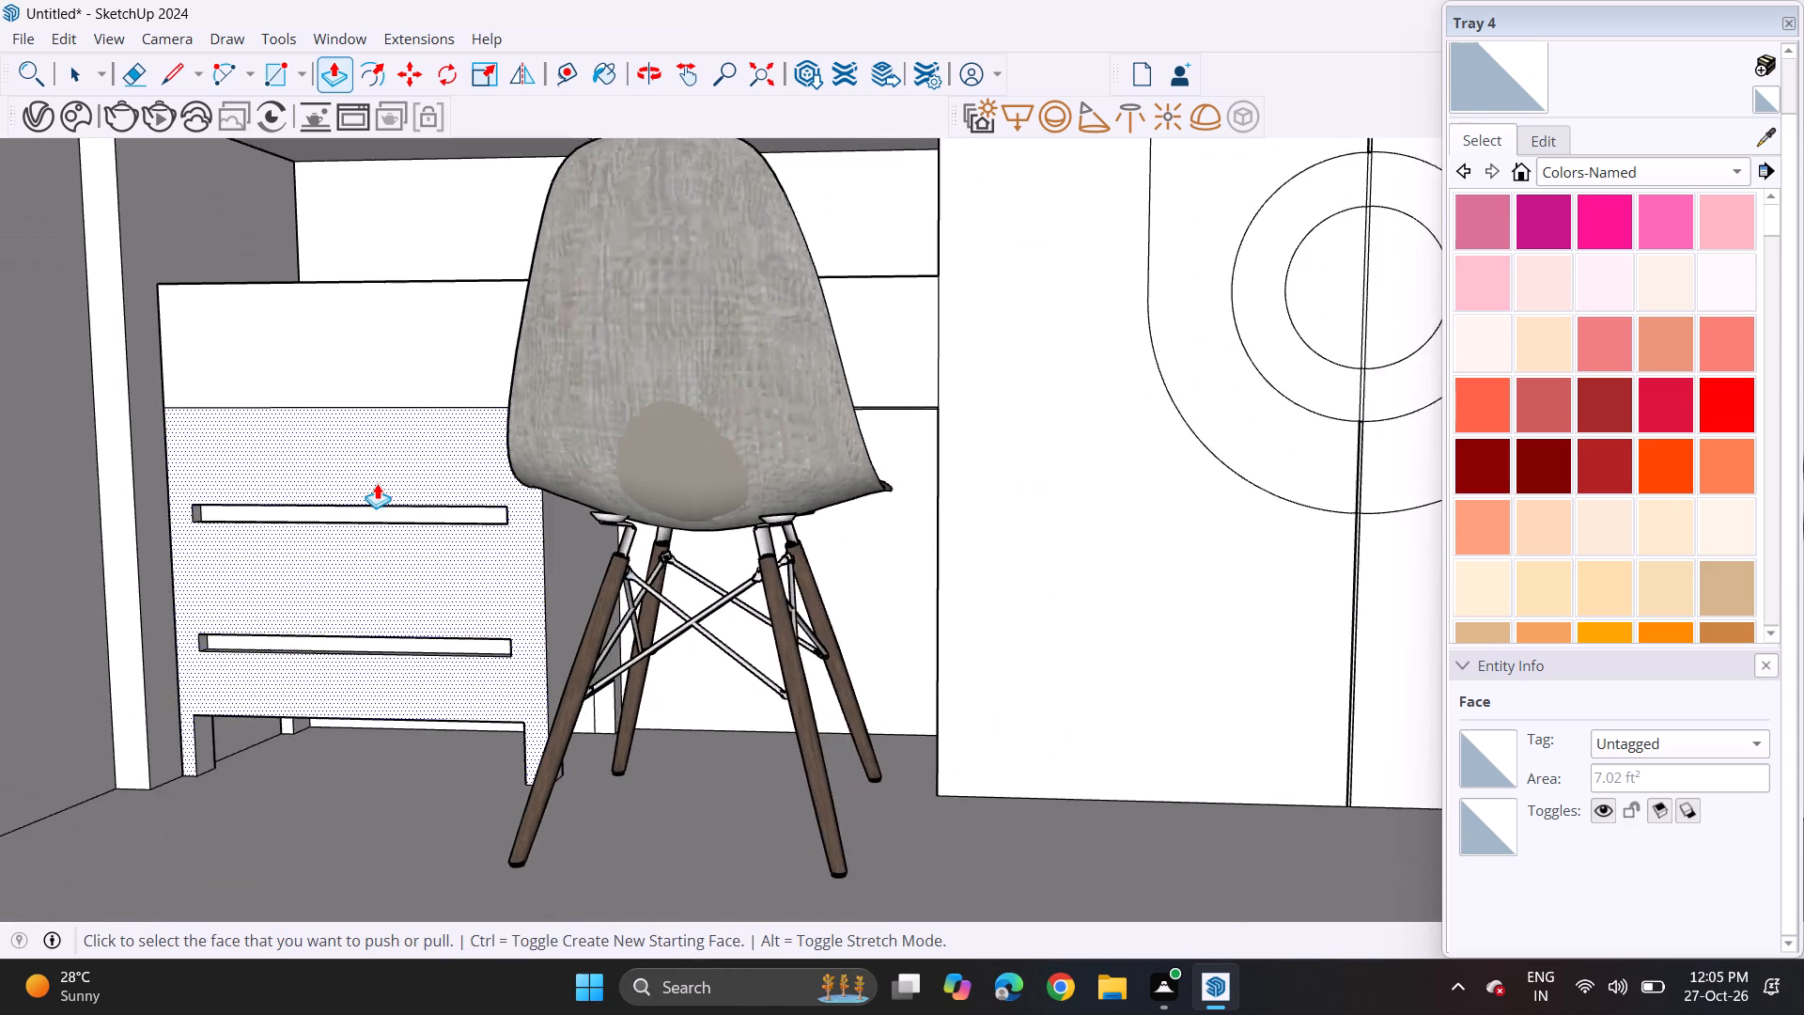
scroll(377, 483, down, 12)
middle_drag(397, 533, 559, 552)
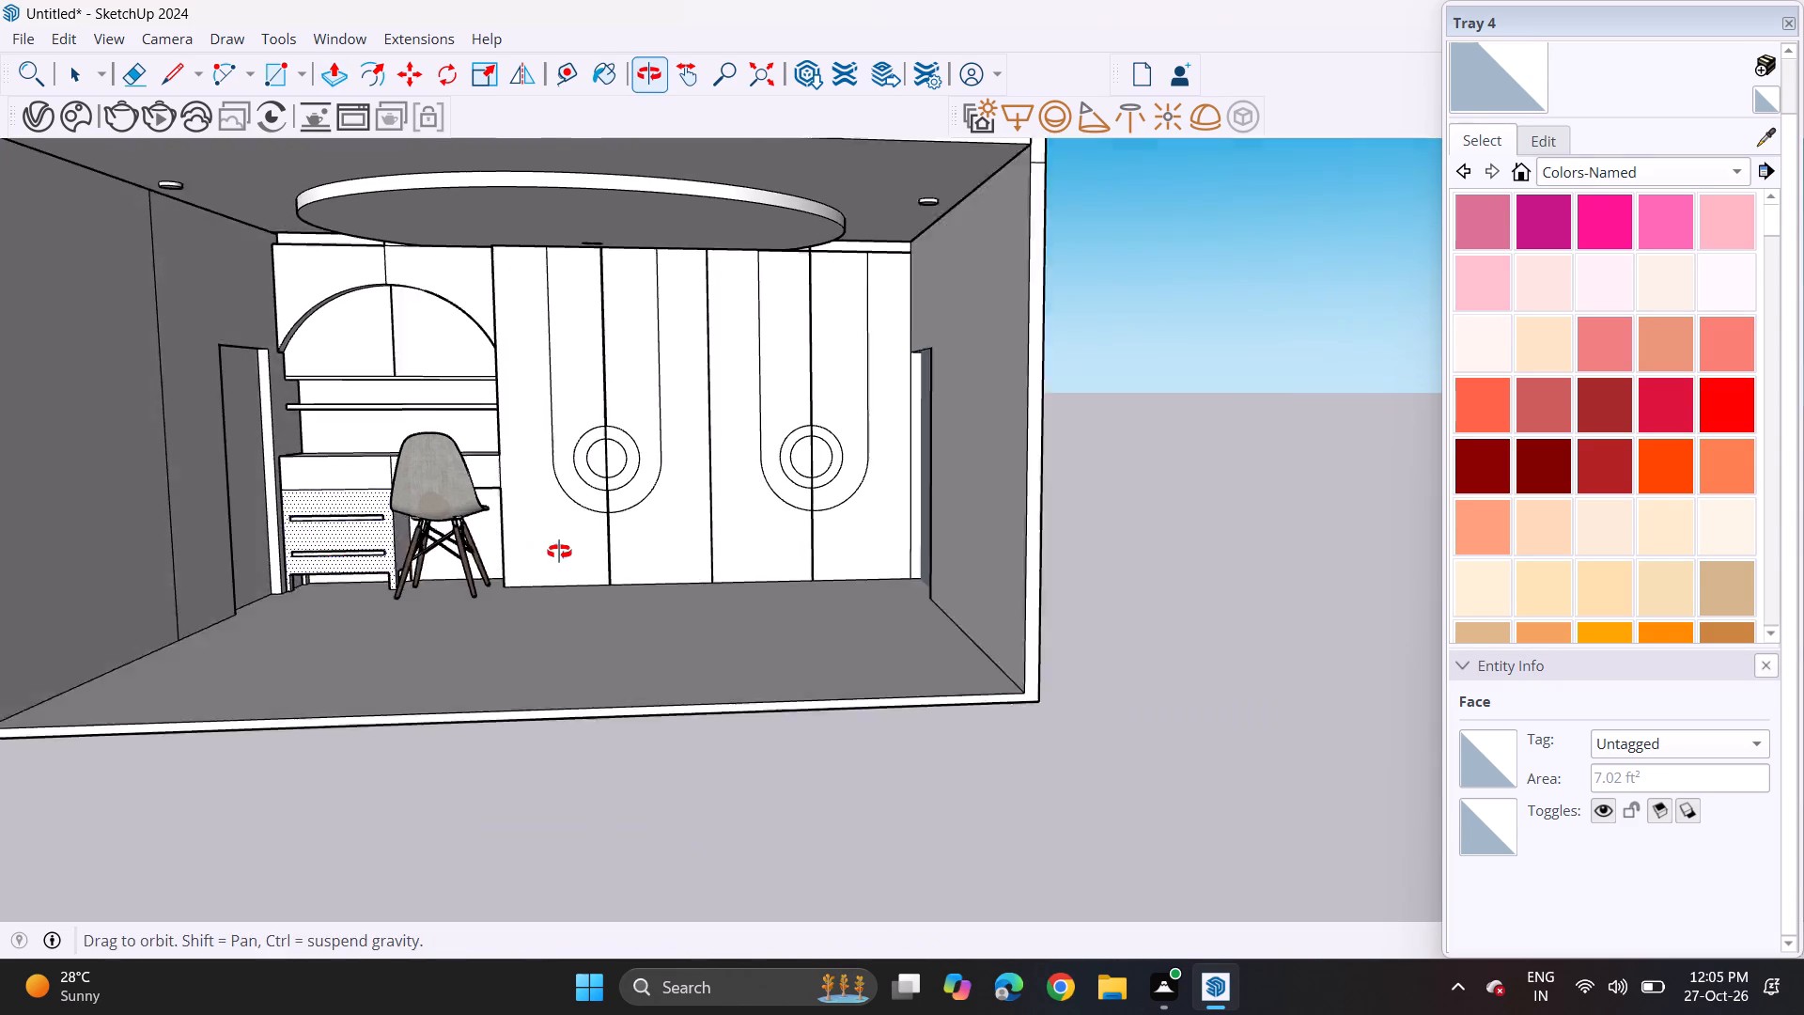
middle_drag(559, 552, 567, 554)
shift+middle_drag(526, 551, 650, 576)
middle_drag(642, 591, 565, 528)
scroll(547, 516, up, 2)
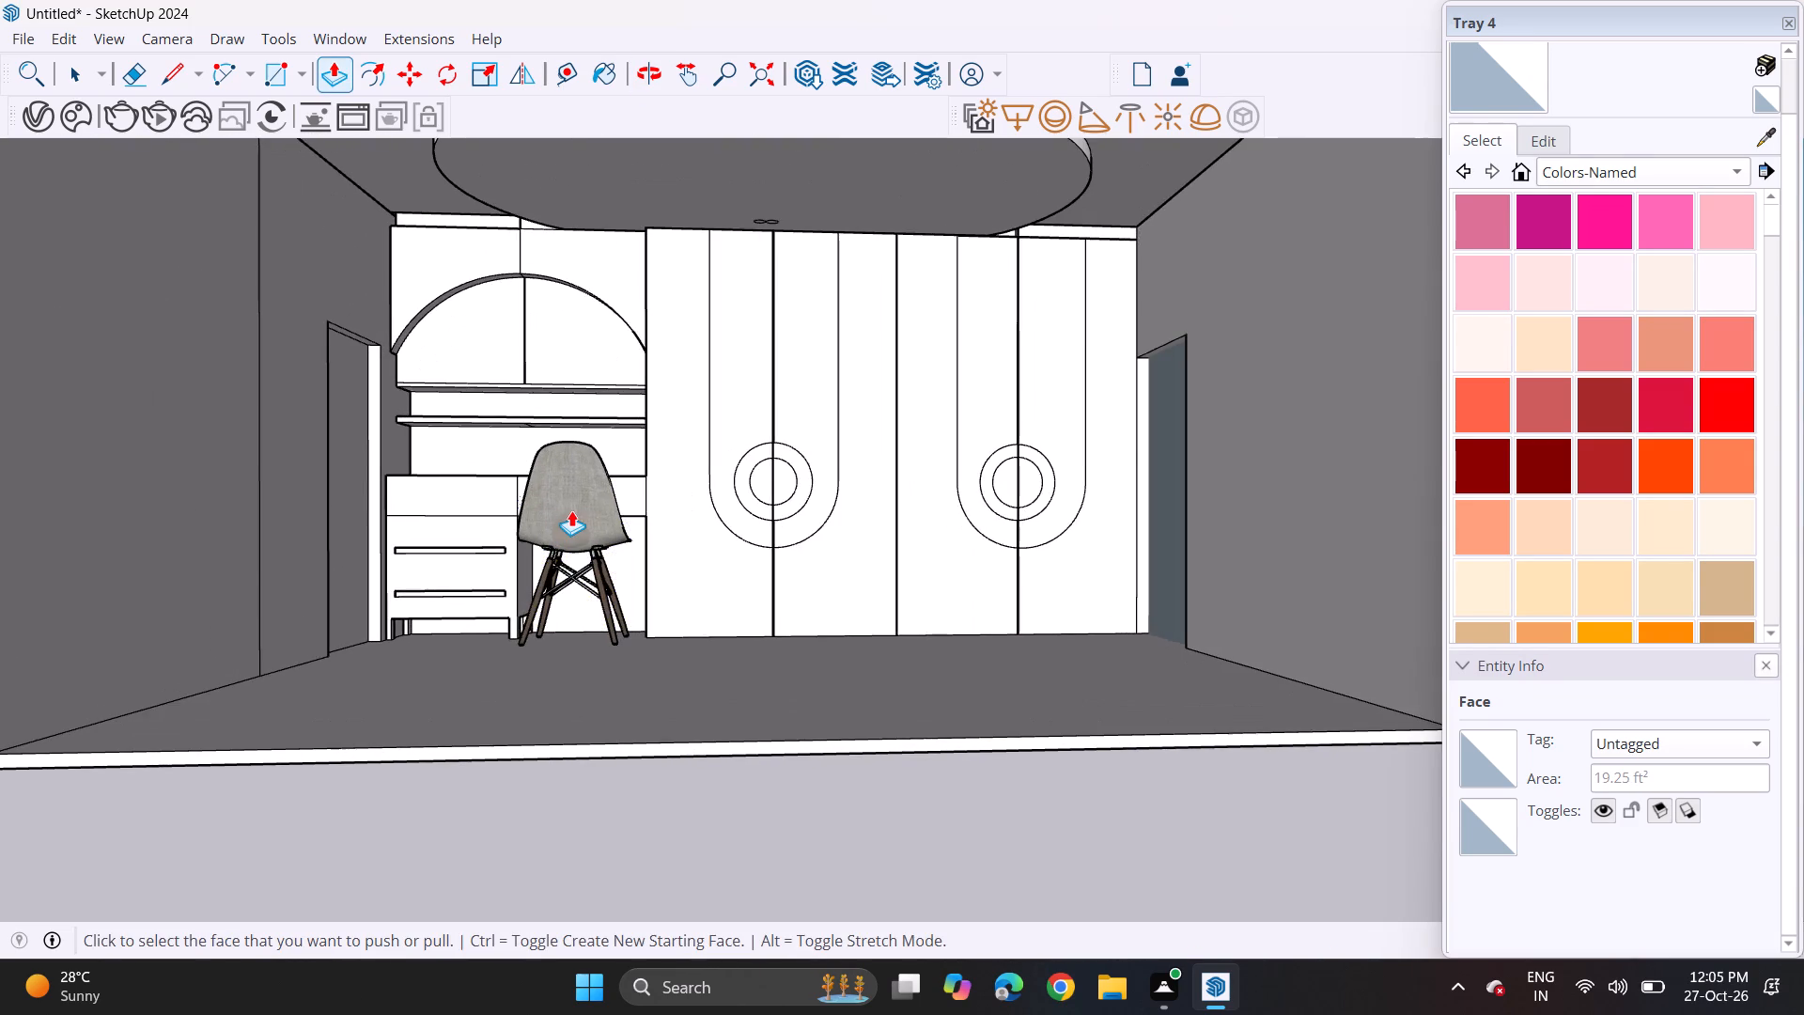
scroll(572, 510, up, 3)
shift+middle_drag(577, 510, 528, 580)
scroll(513, 571, up, 1)
middle_drag(513, 573, 467, 579)
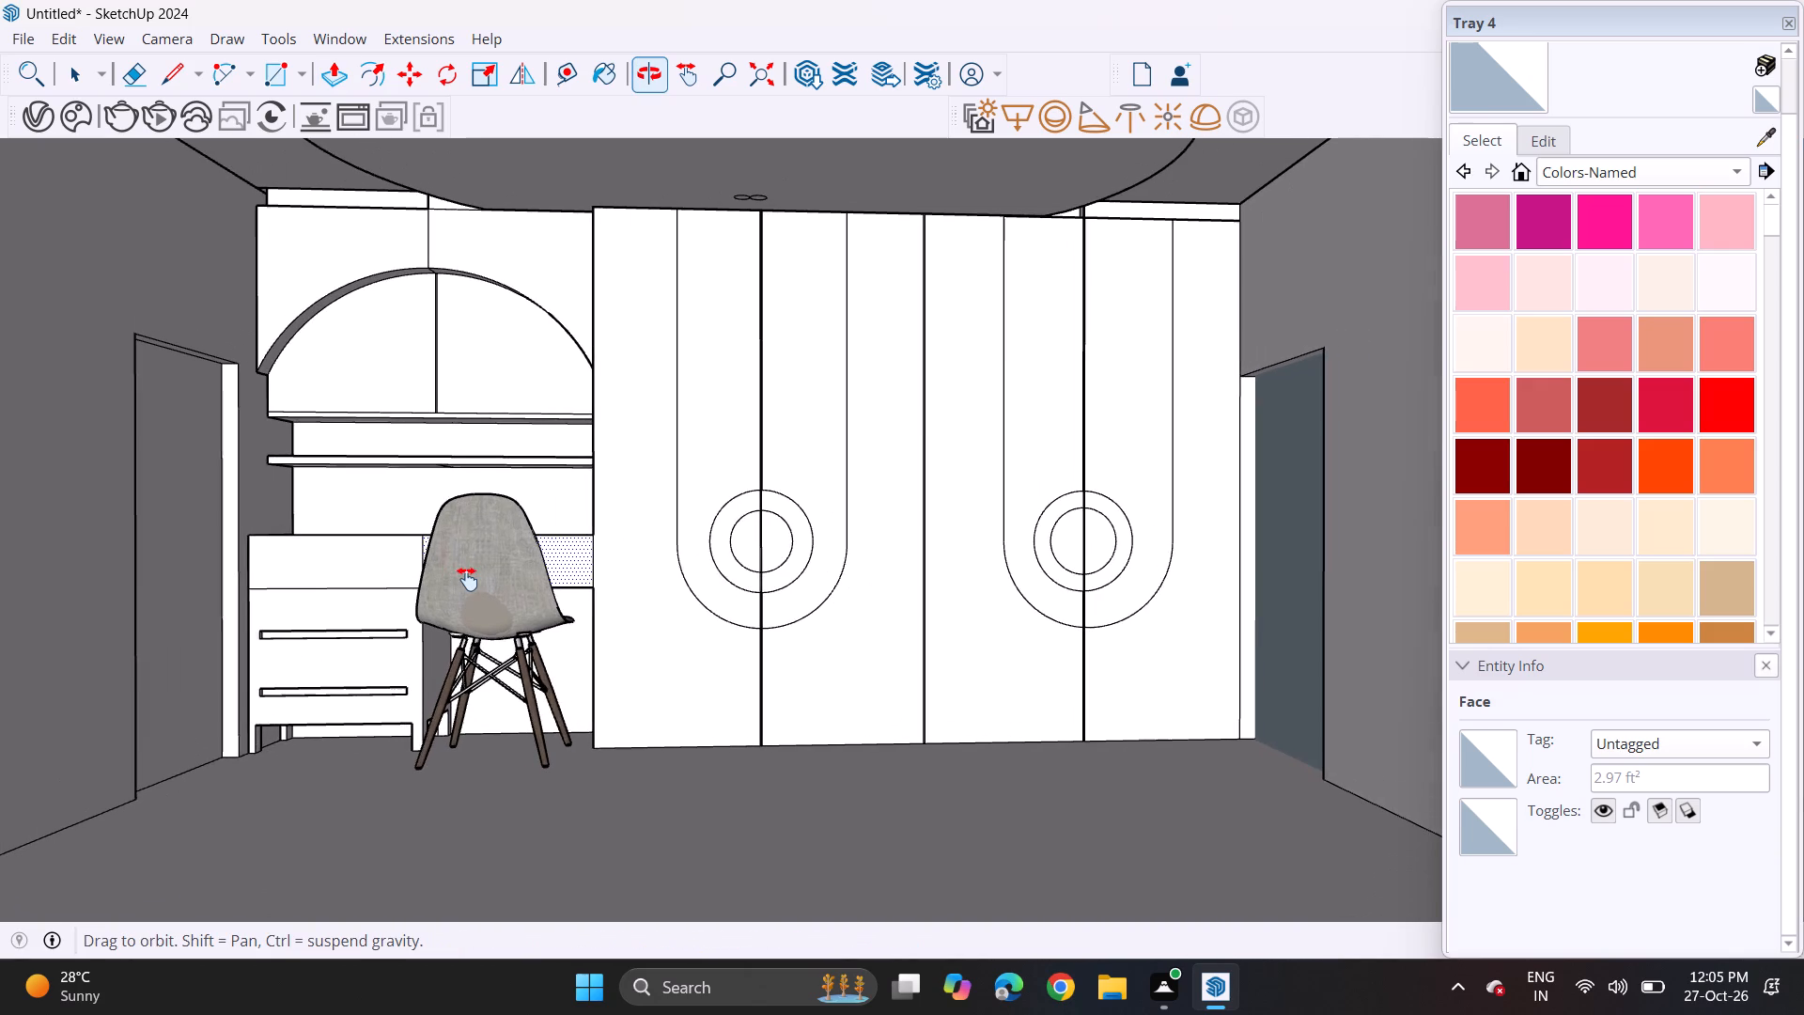
middle_drag(467, 579, 459, 579)
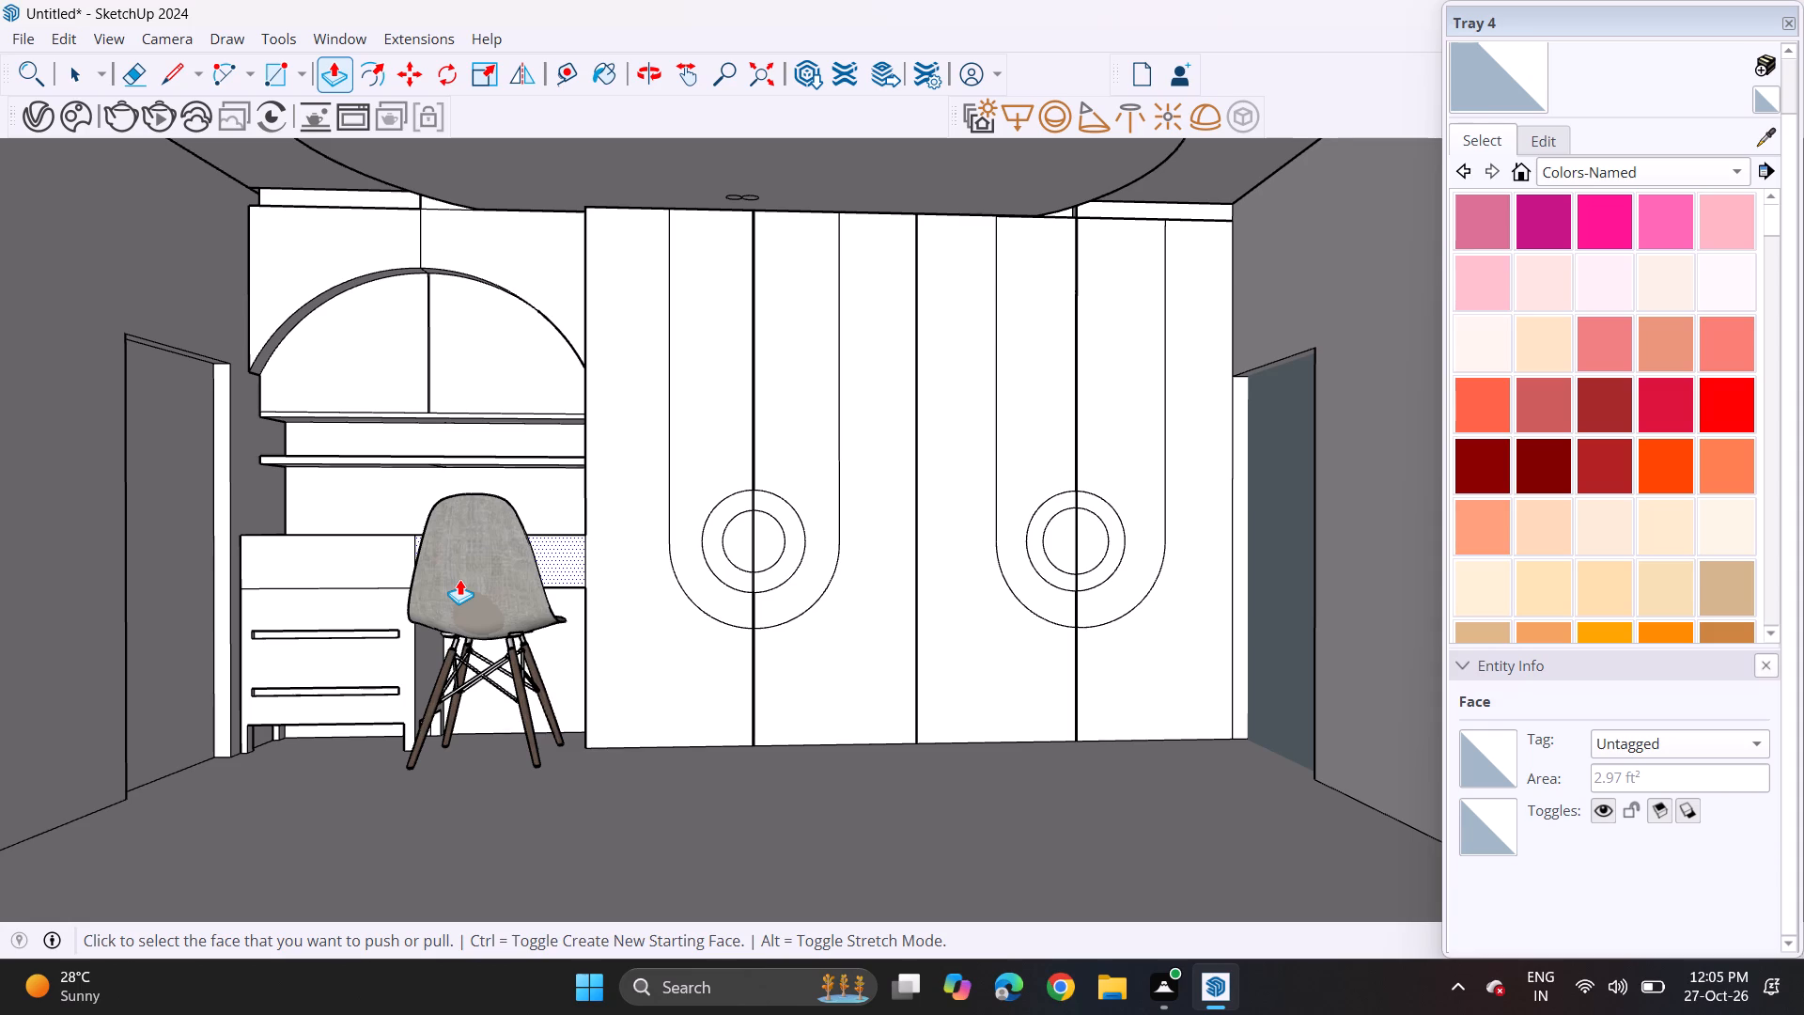
Draw an upright 3' by 7' rectangle on open ground beside the room for a door leaf.
scroll(459, 579, down, 4)
scroll(465, 603, up, 1)
scroll(466, 609, down, 2)
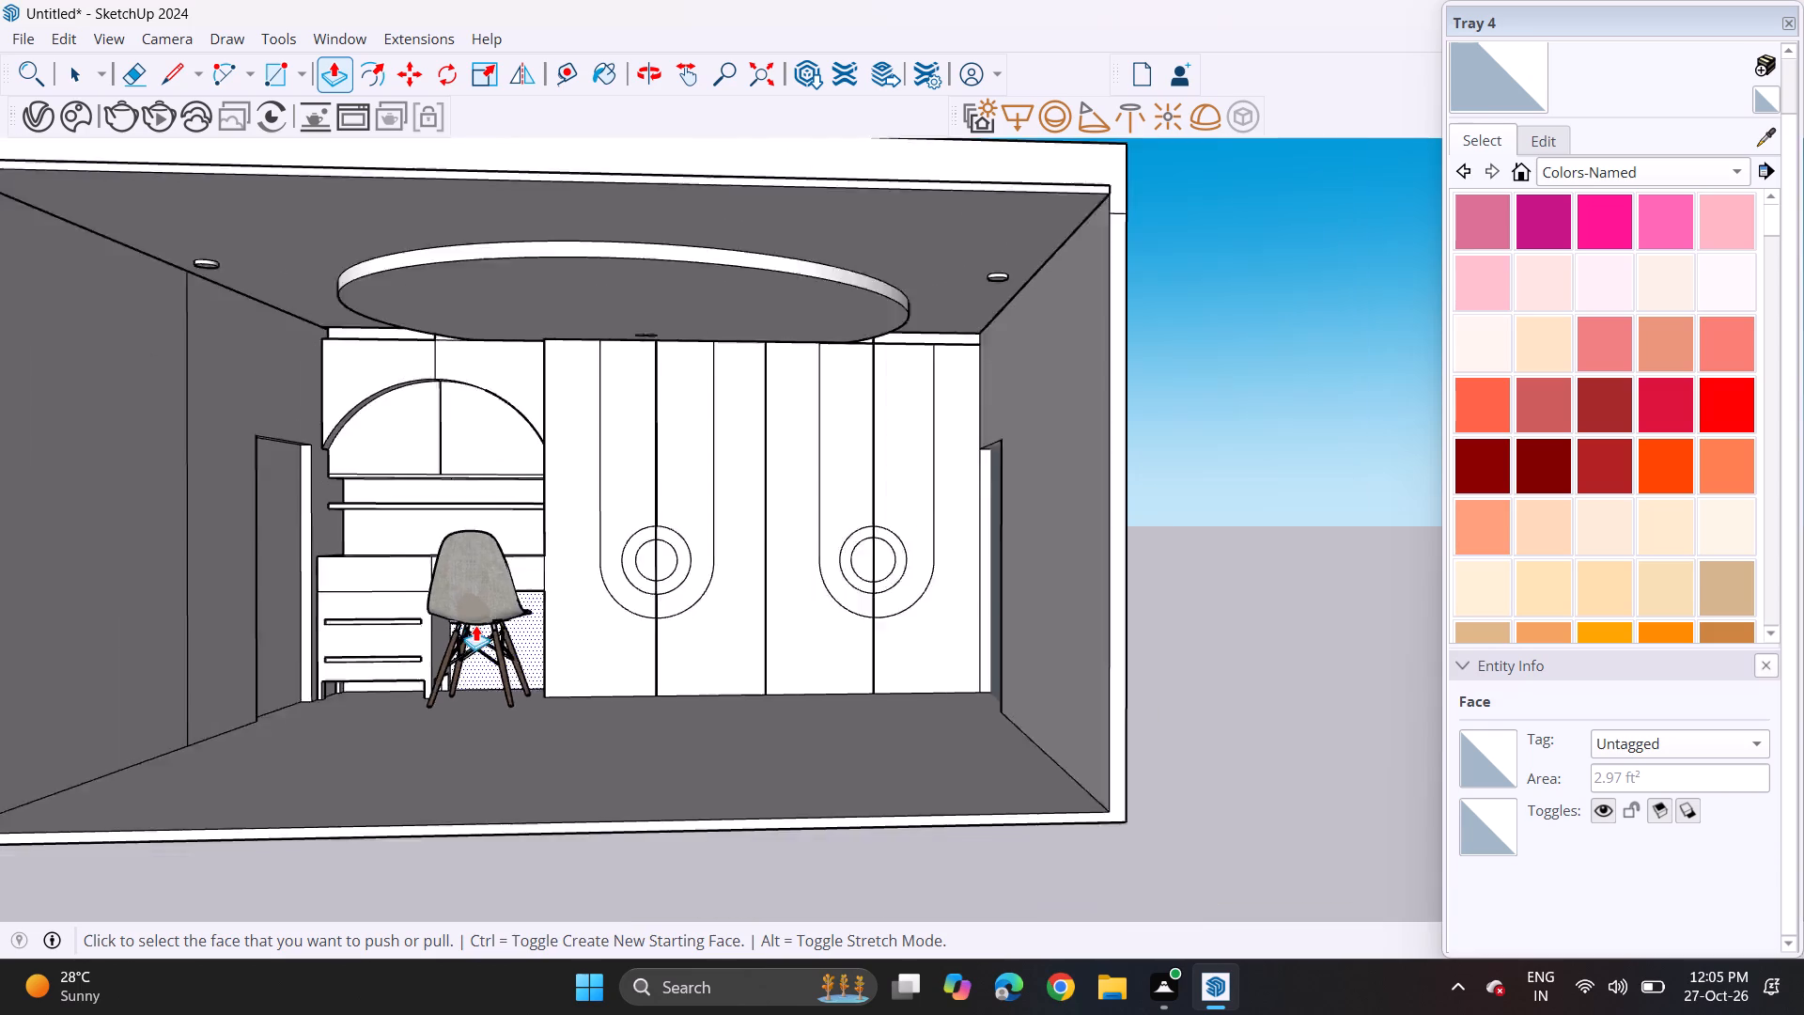
scroll(475, 625, down, 9)
middle_drag(583, 613, 403, 634)
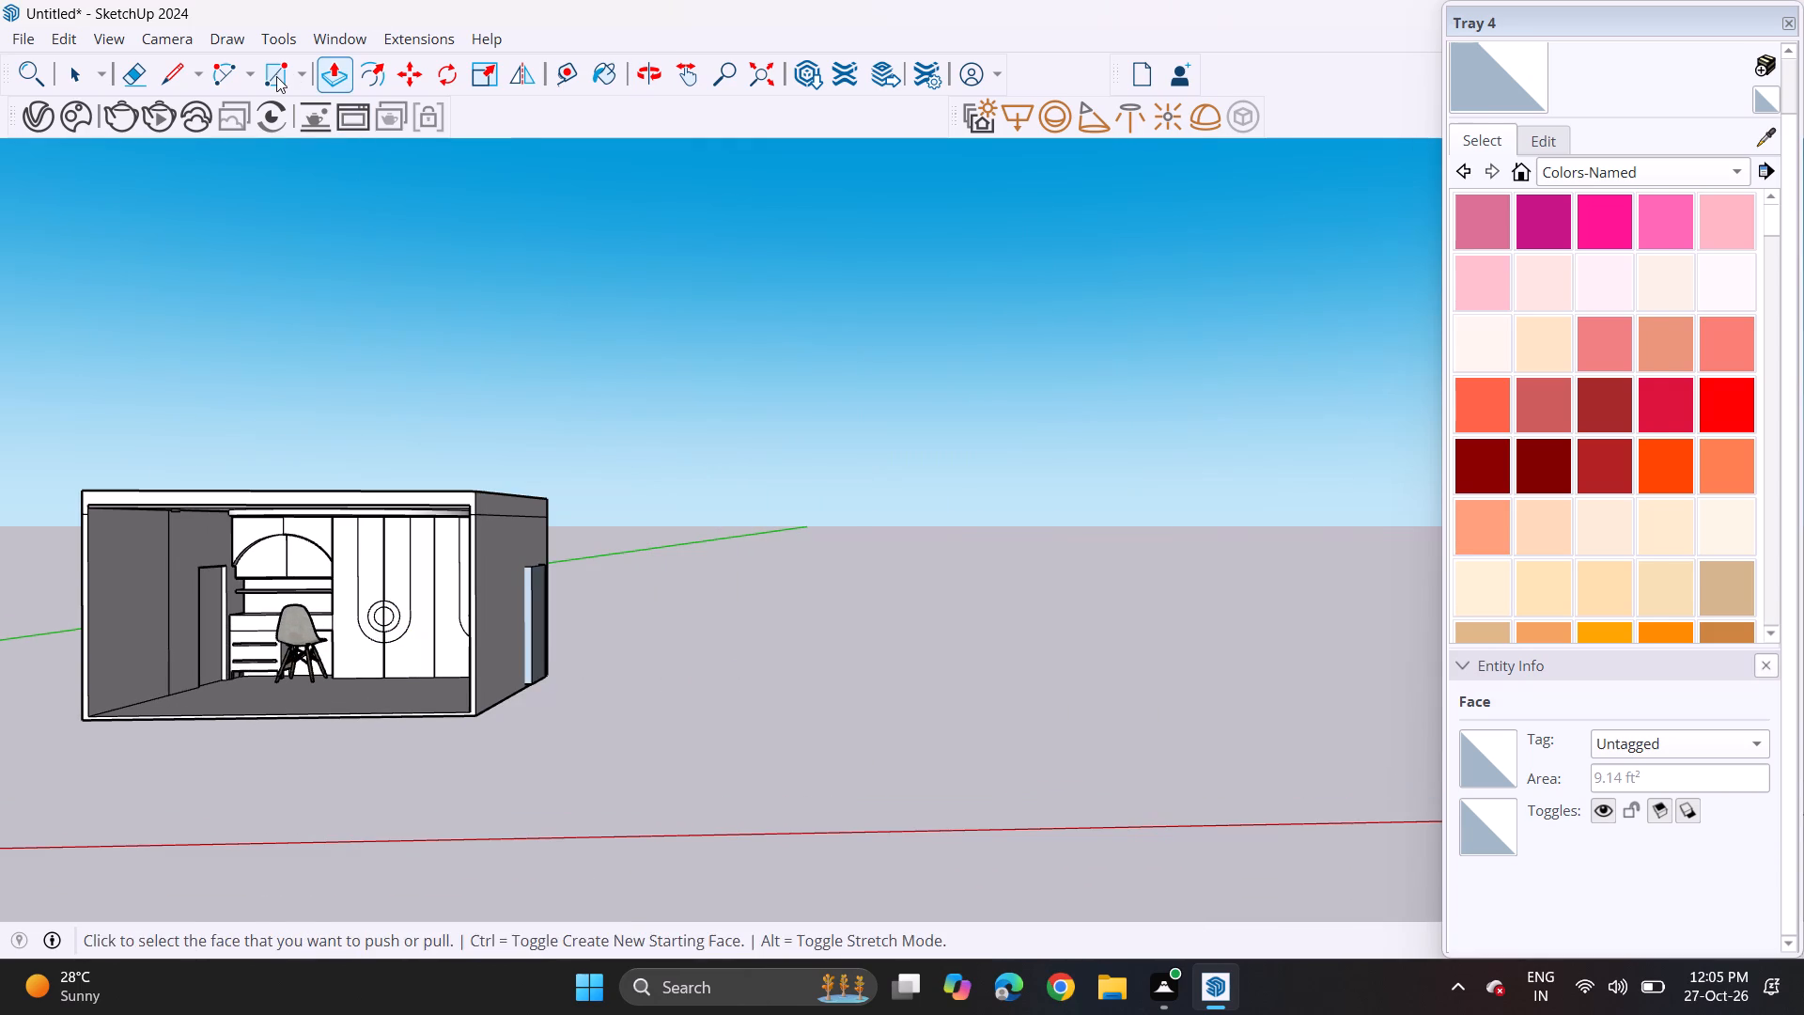
click(276, 77)
click(717, 664)
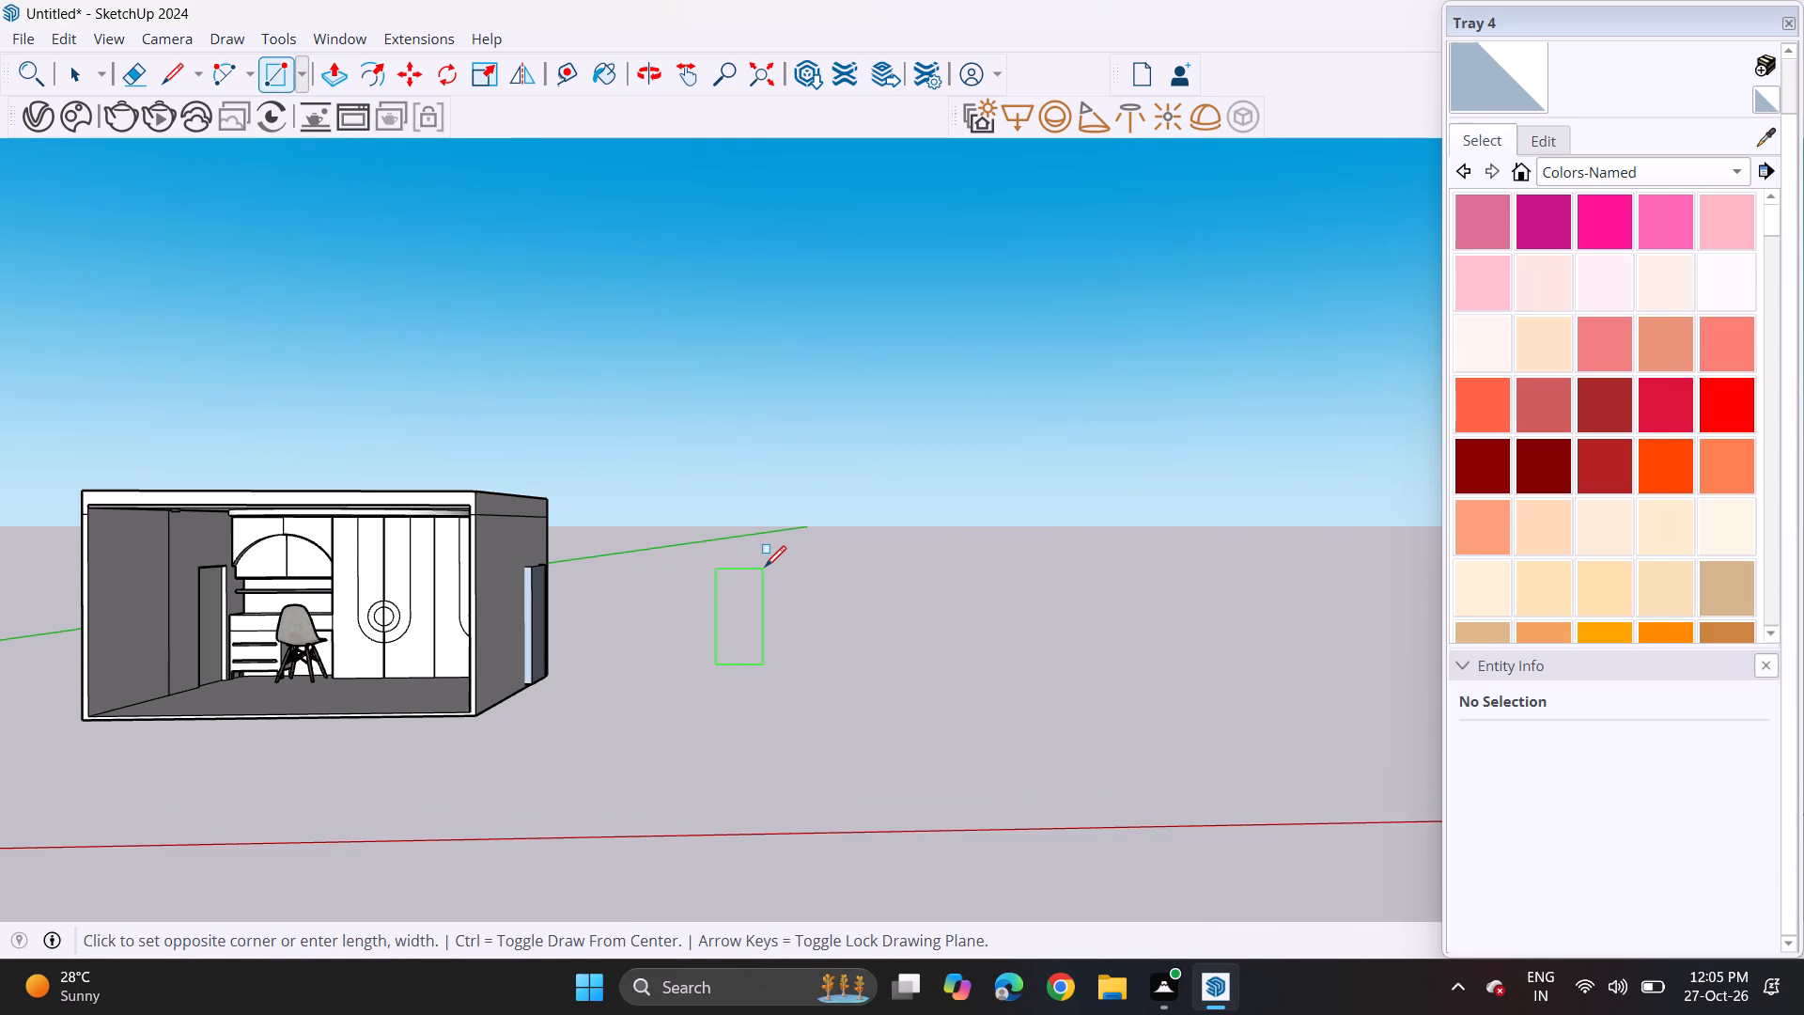
key(3)
key(apostrophe)
text(,7')
key(Return)
Push/Pull the 3' by 7' rectangle into a thin door slab.
middle_drag(773, 608, 855, 662)
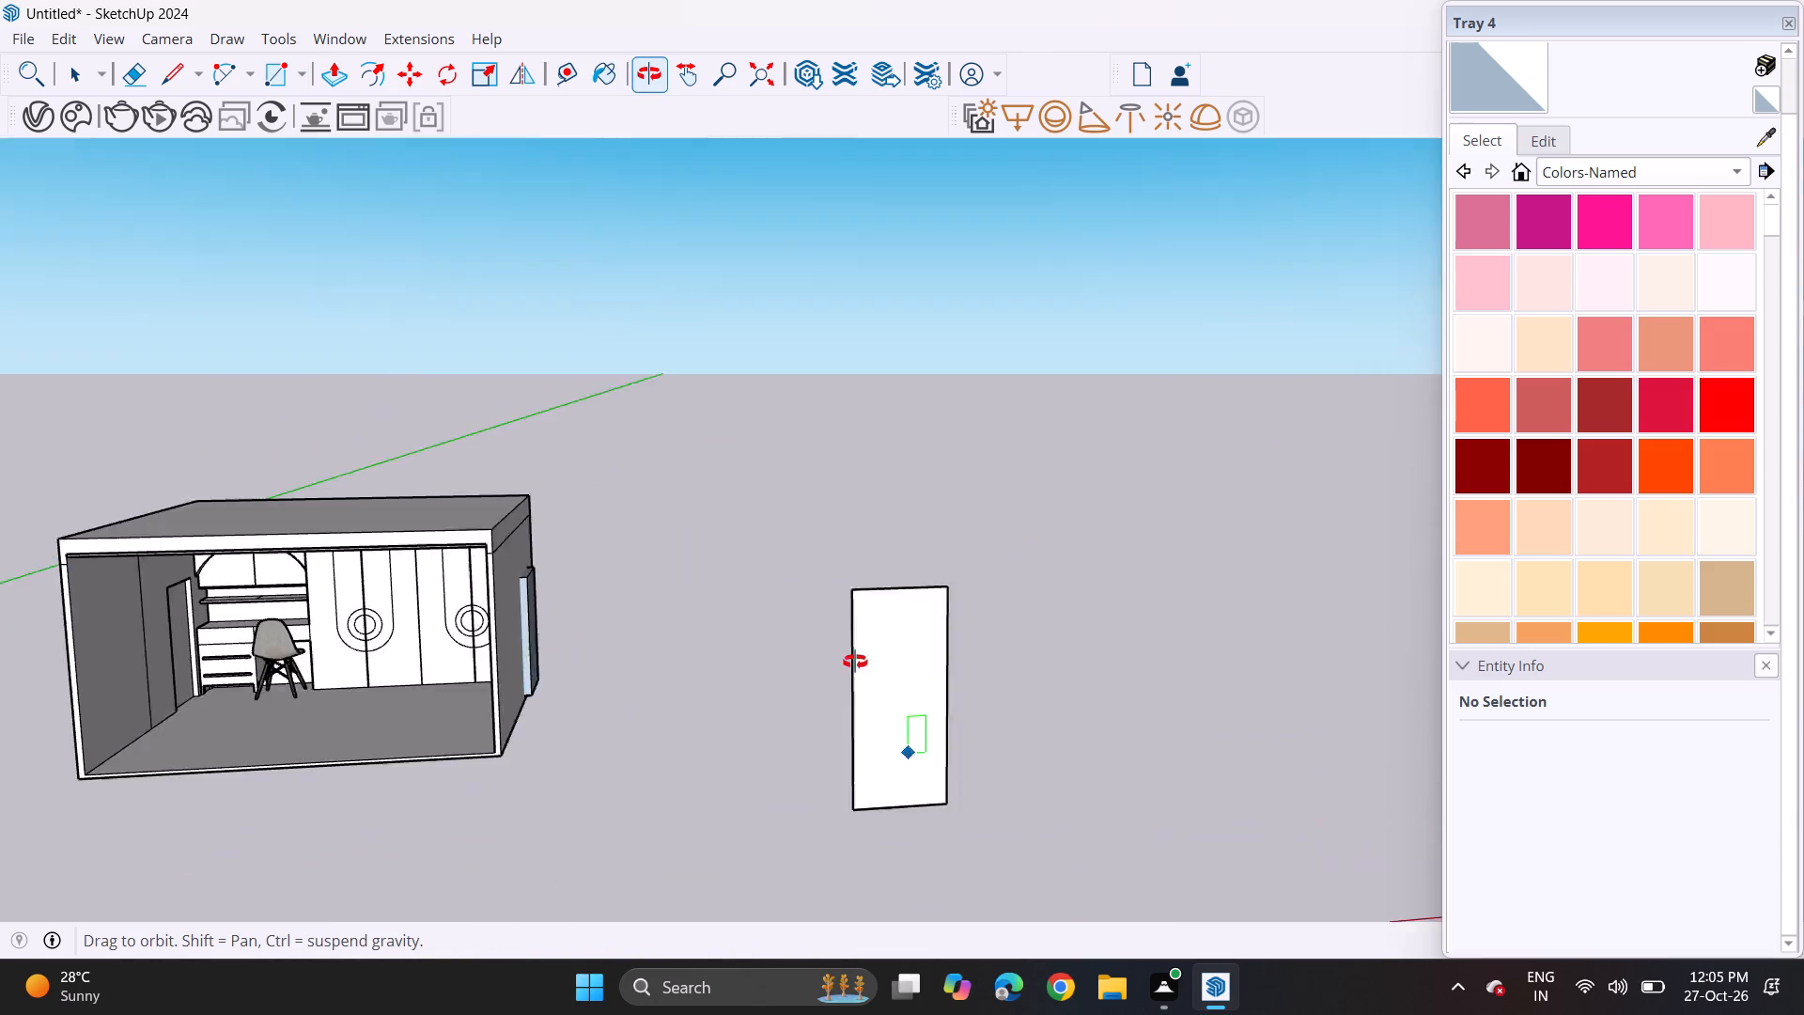
middle_drag(855, 662, 862, 632)
scroll(816, 659, down, 3)
middle_drag(813, 683, 752, 701)
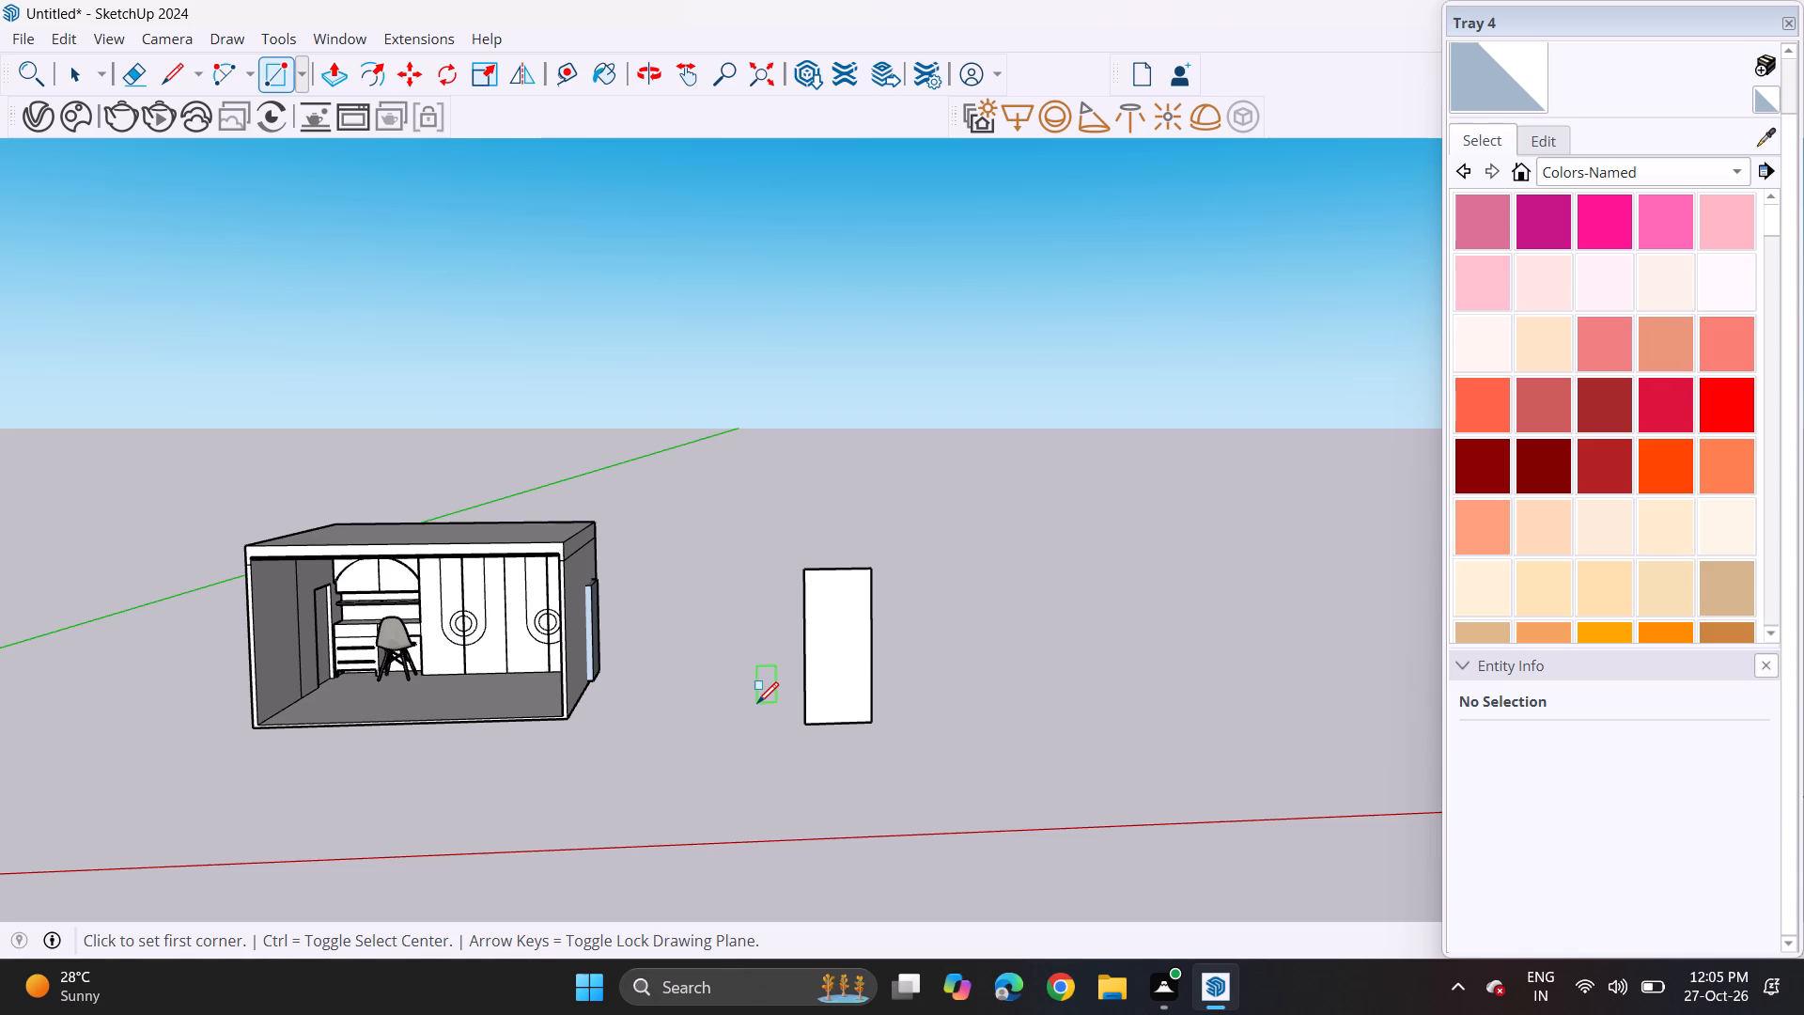
scroll(757, 703, up, 2)
middle_drag(956, 647, 885, 652)
scroll(698, 659, up, 3)
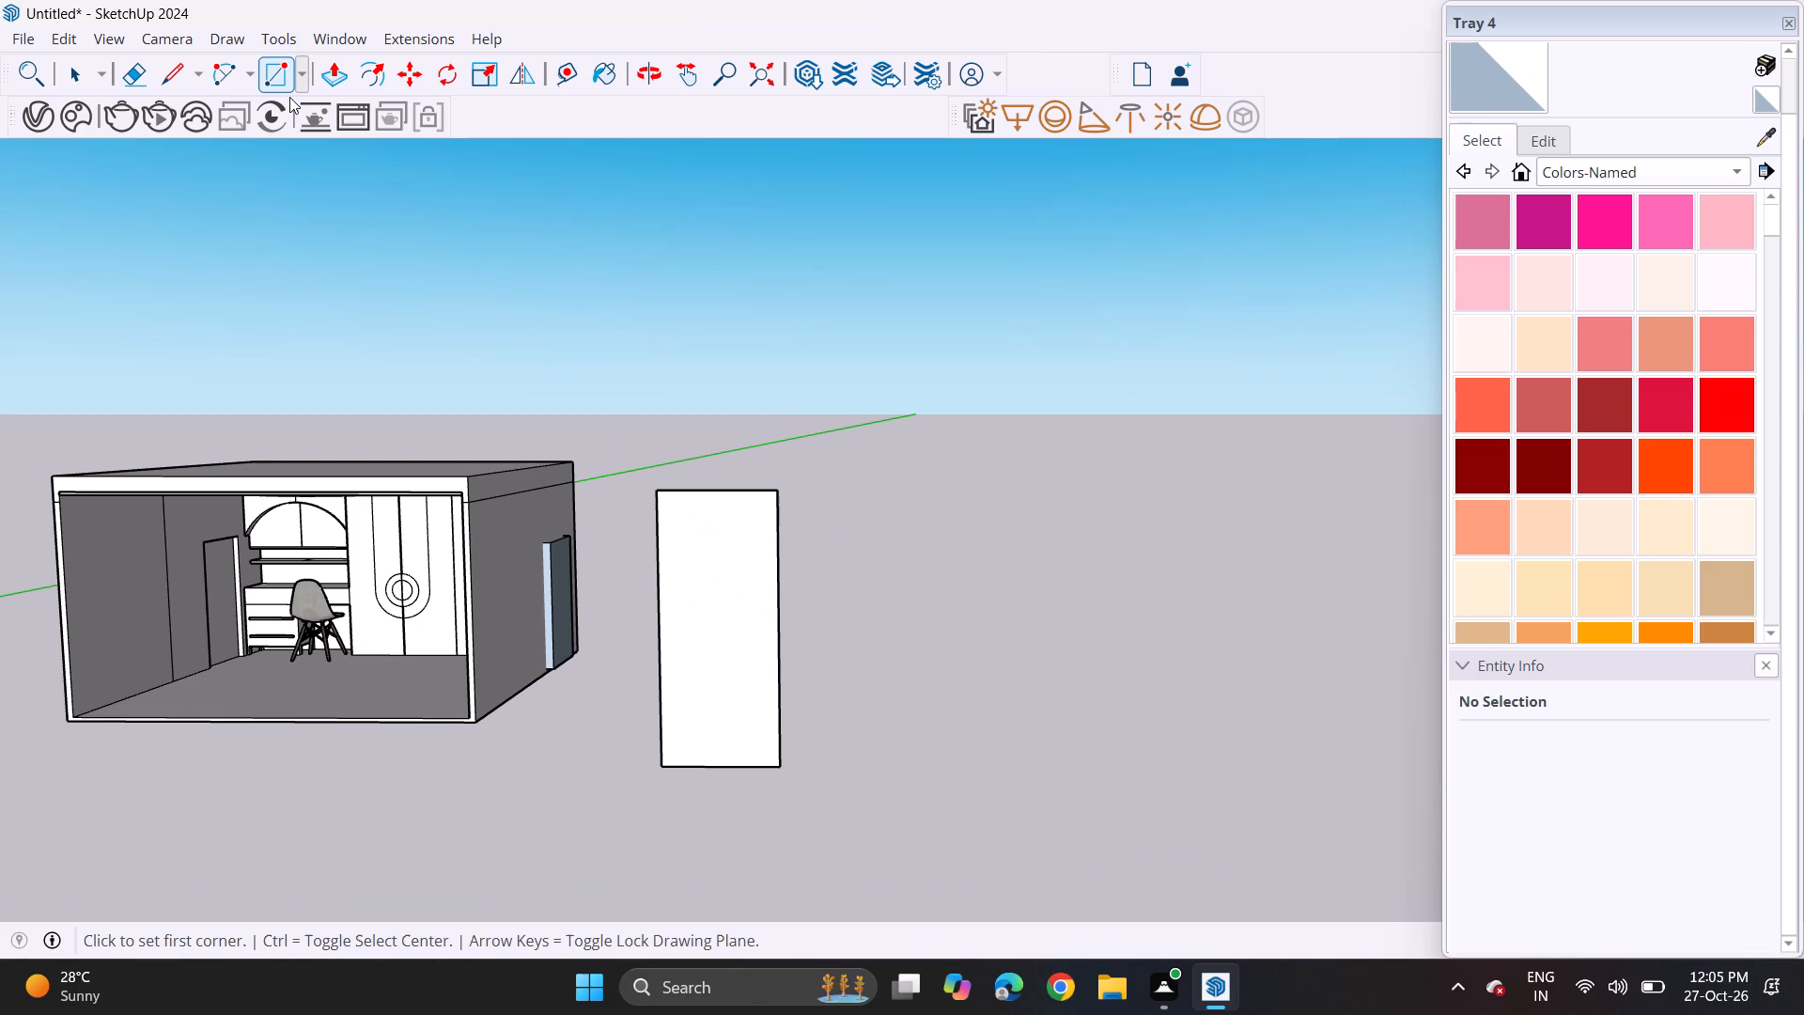
click(277, 76)
click(319, 67)
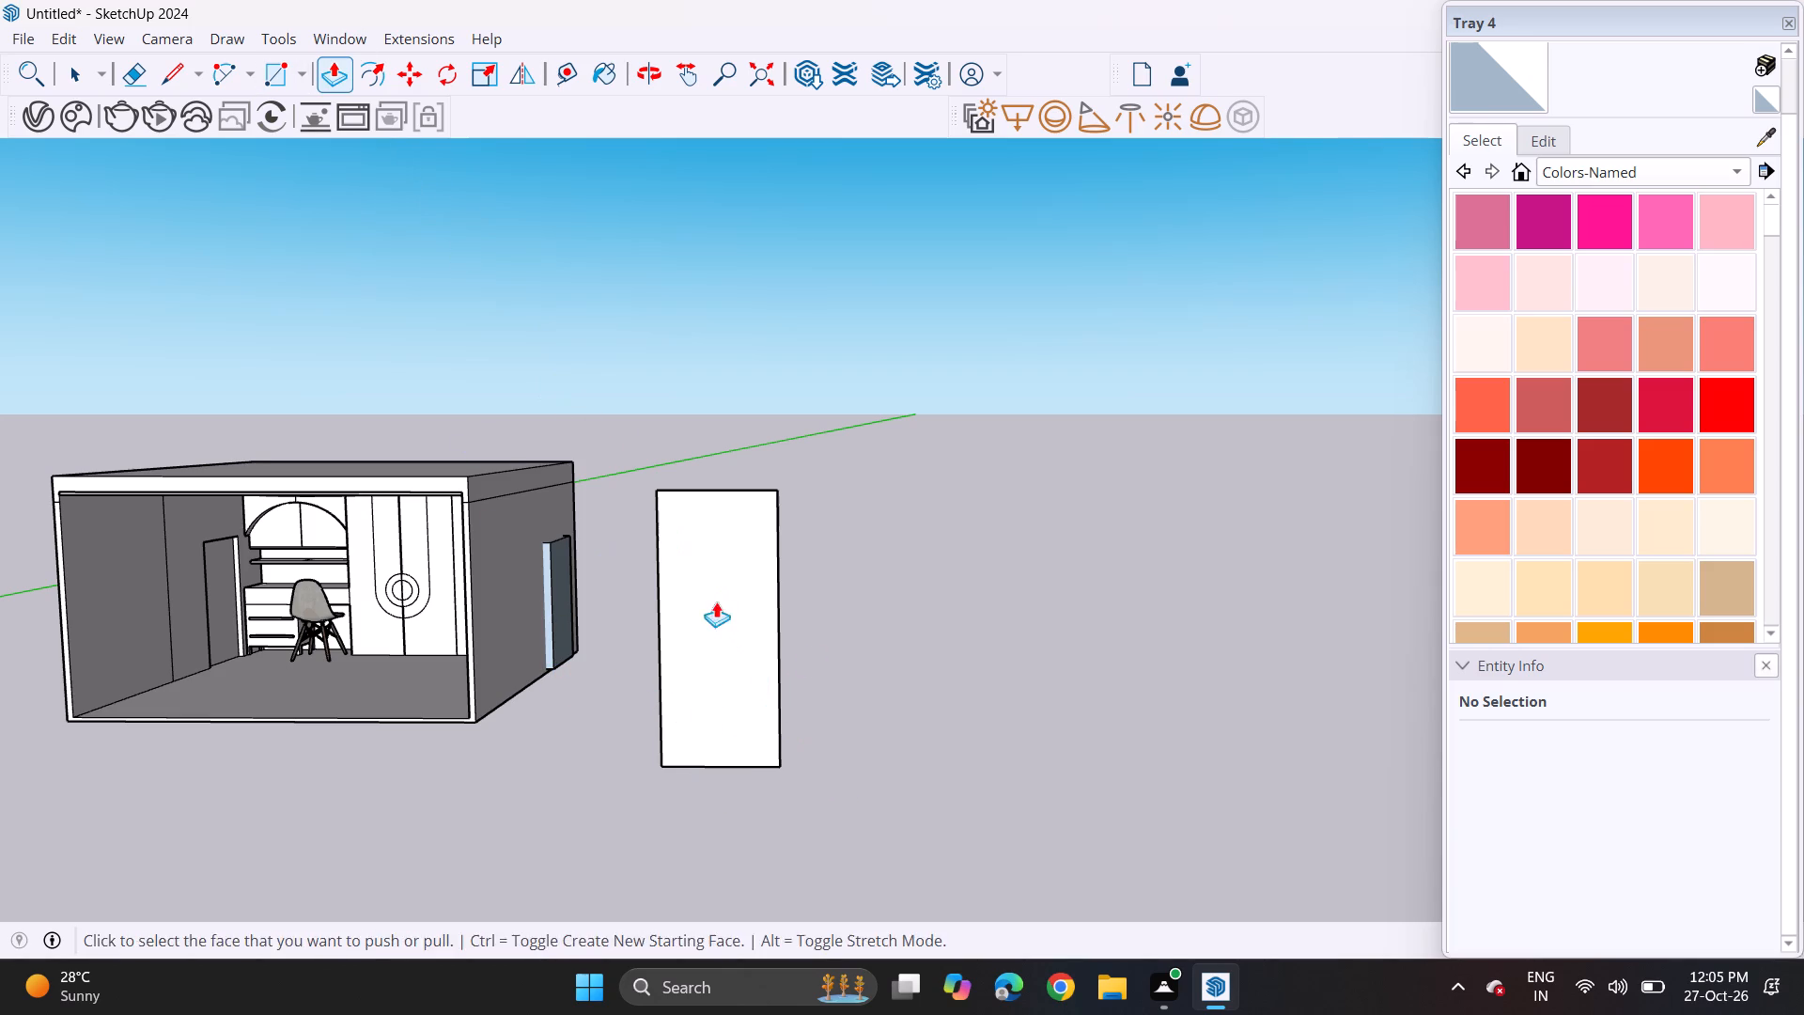
middle_drag(798, 648, 616, 710)
click(260, 757)
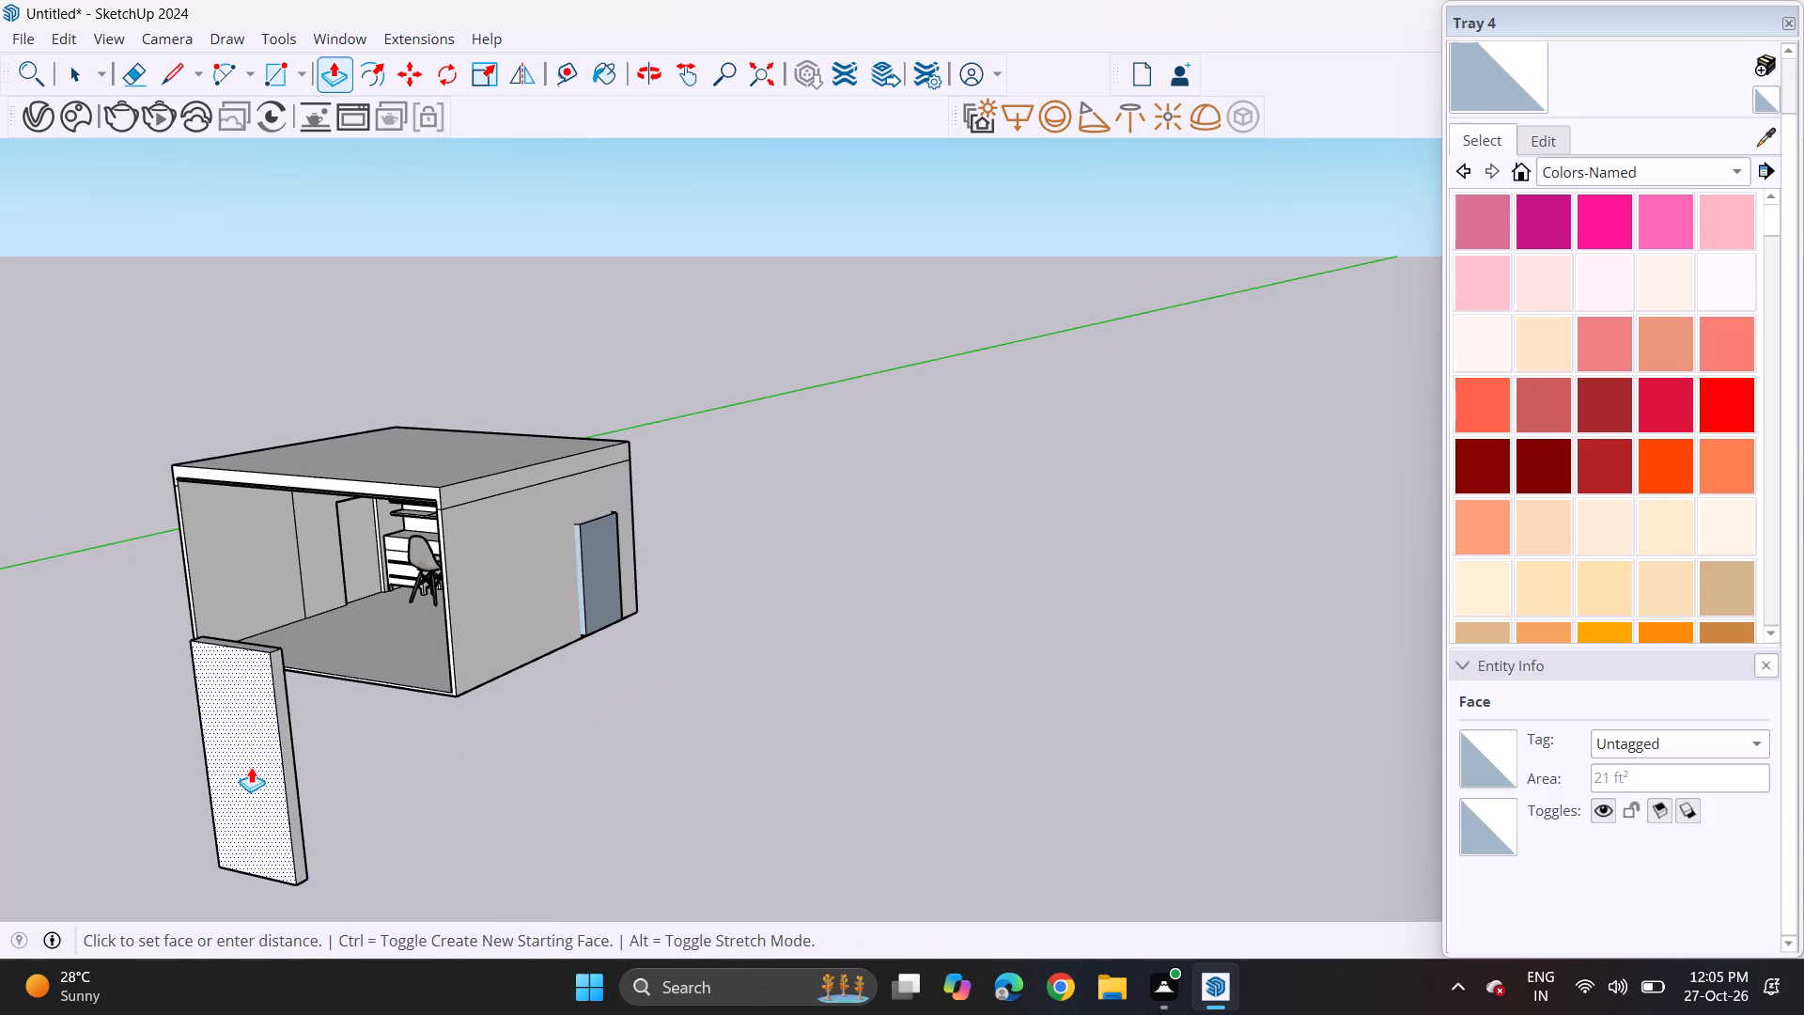
click(255, 763)
Draw two panel rectangles on the door's front face, a shorter one near the bottom and a taller one above it with matching width.
middle_drag(229, 808, 407, 705)
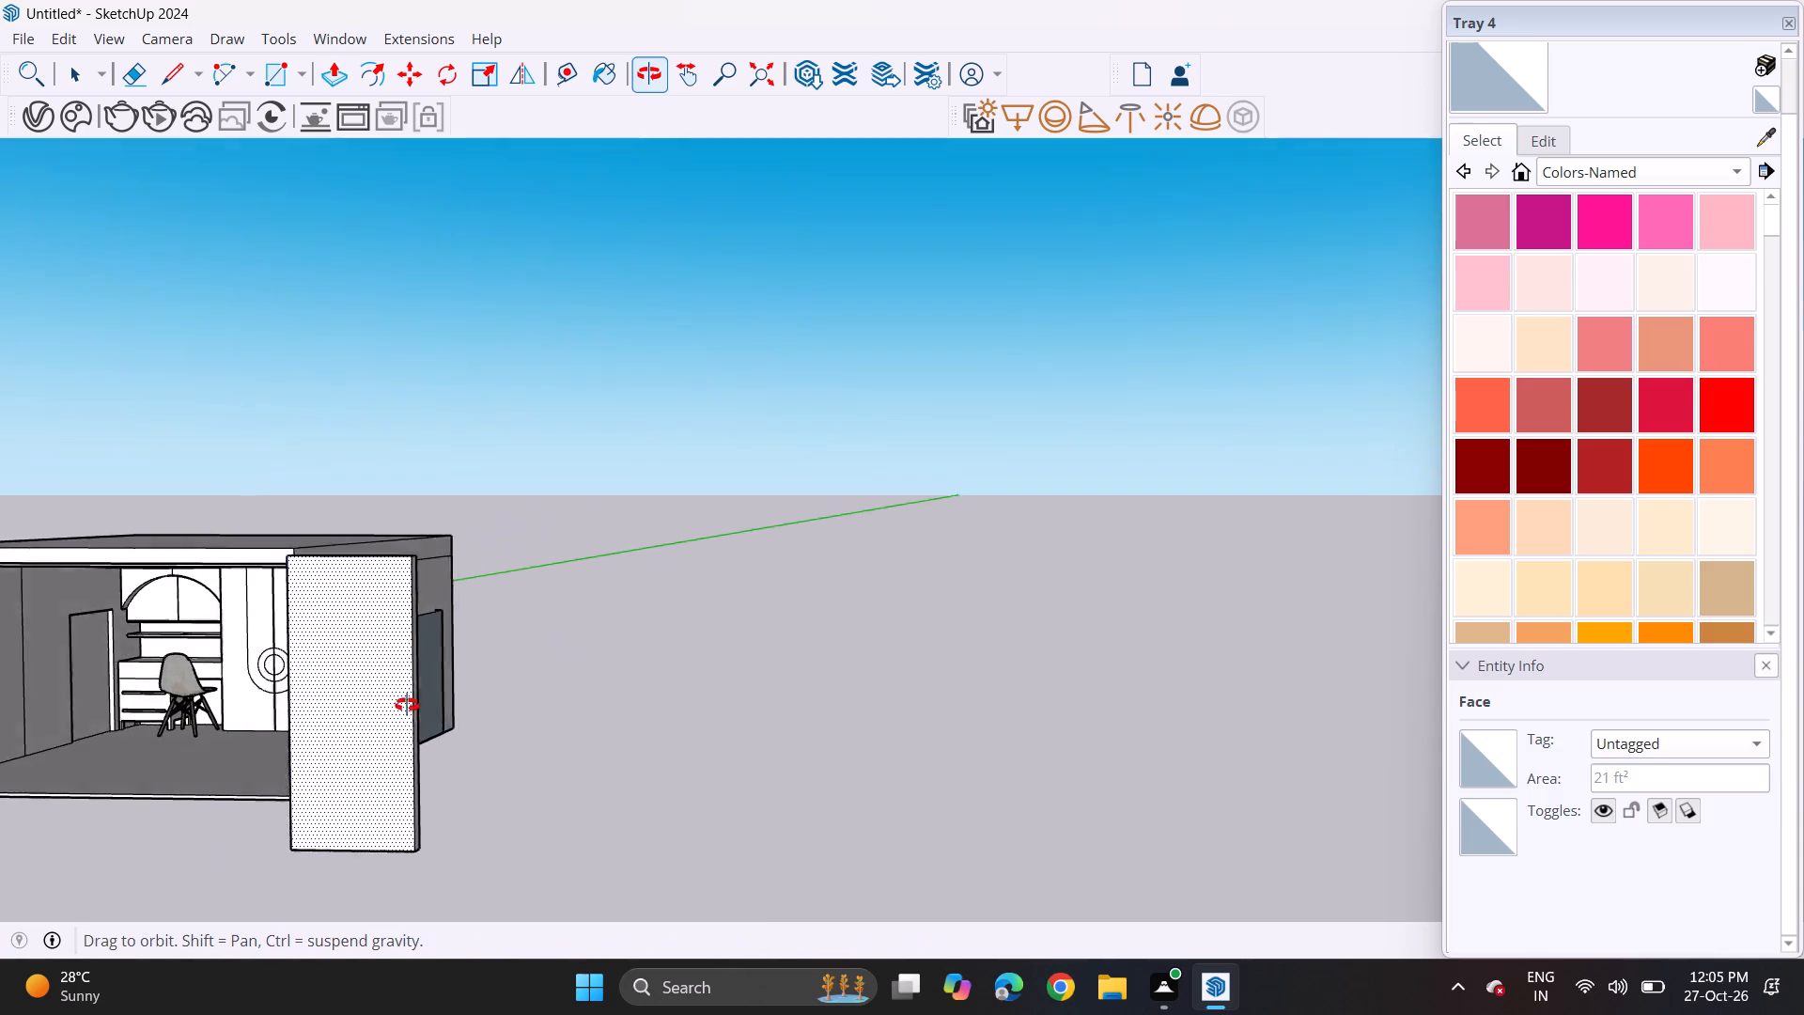
middle_drag(407, 705, 436, 695)
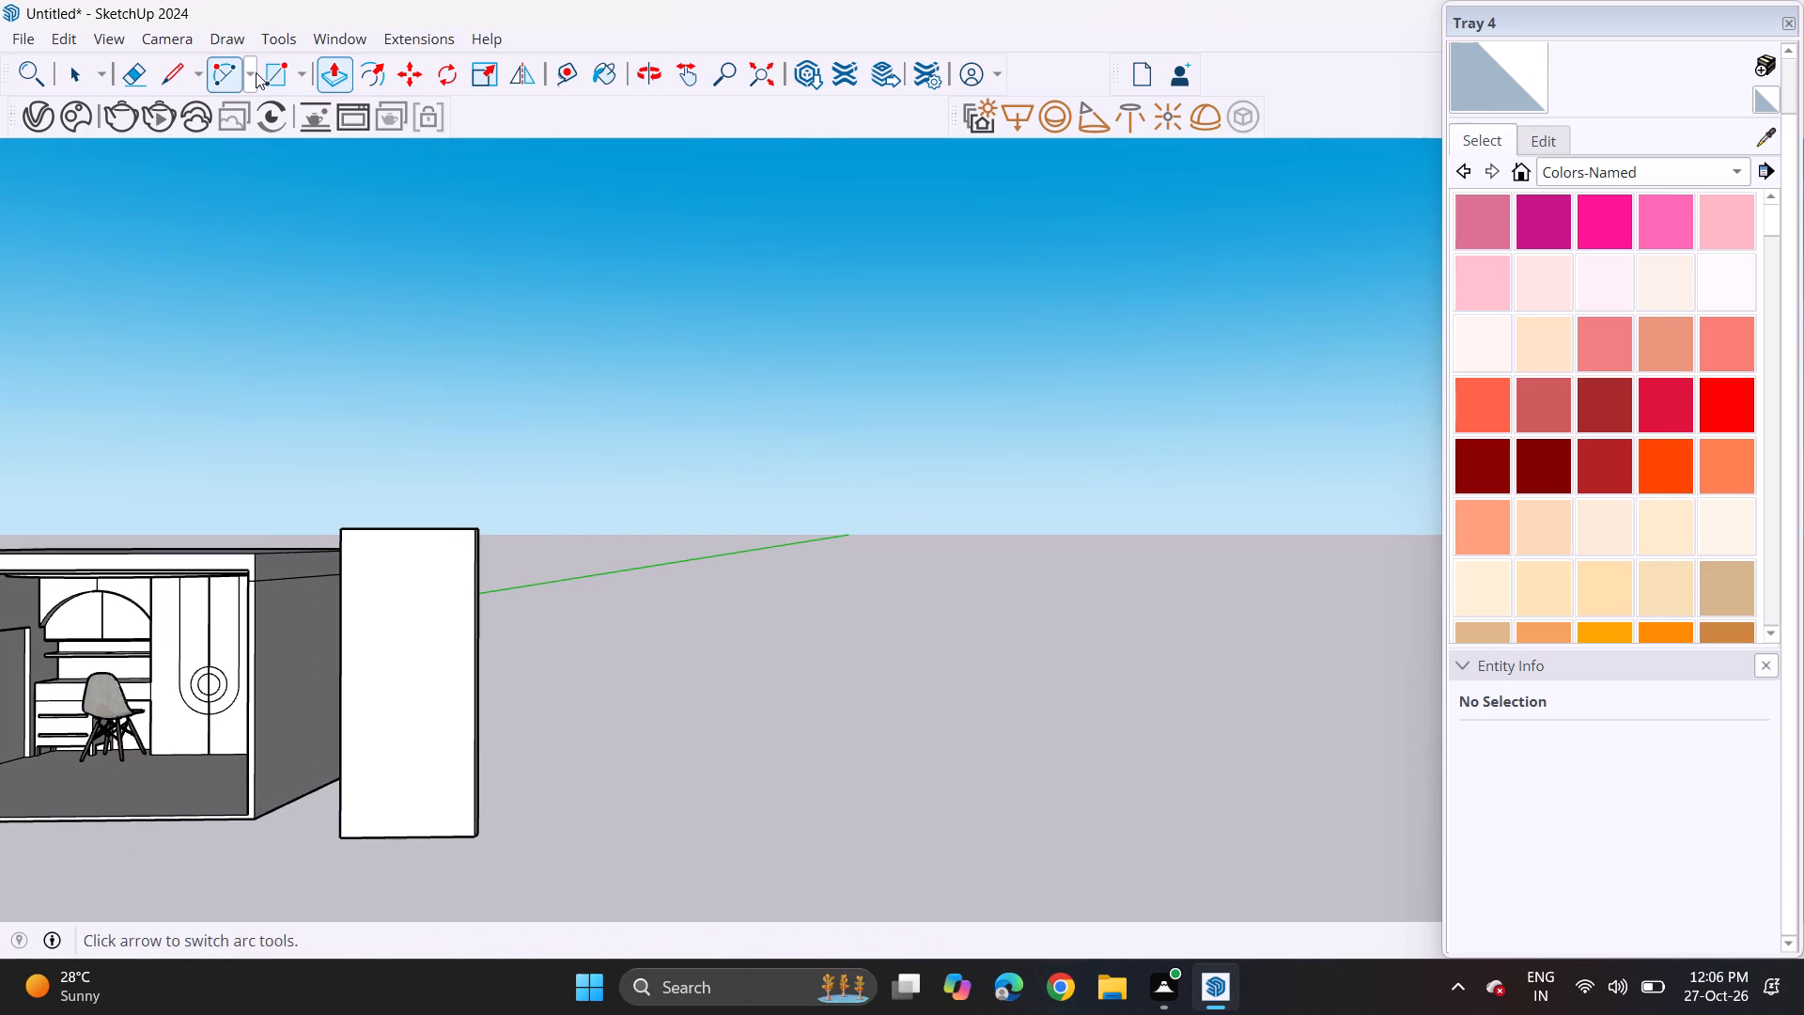
click(279, 75)
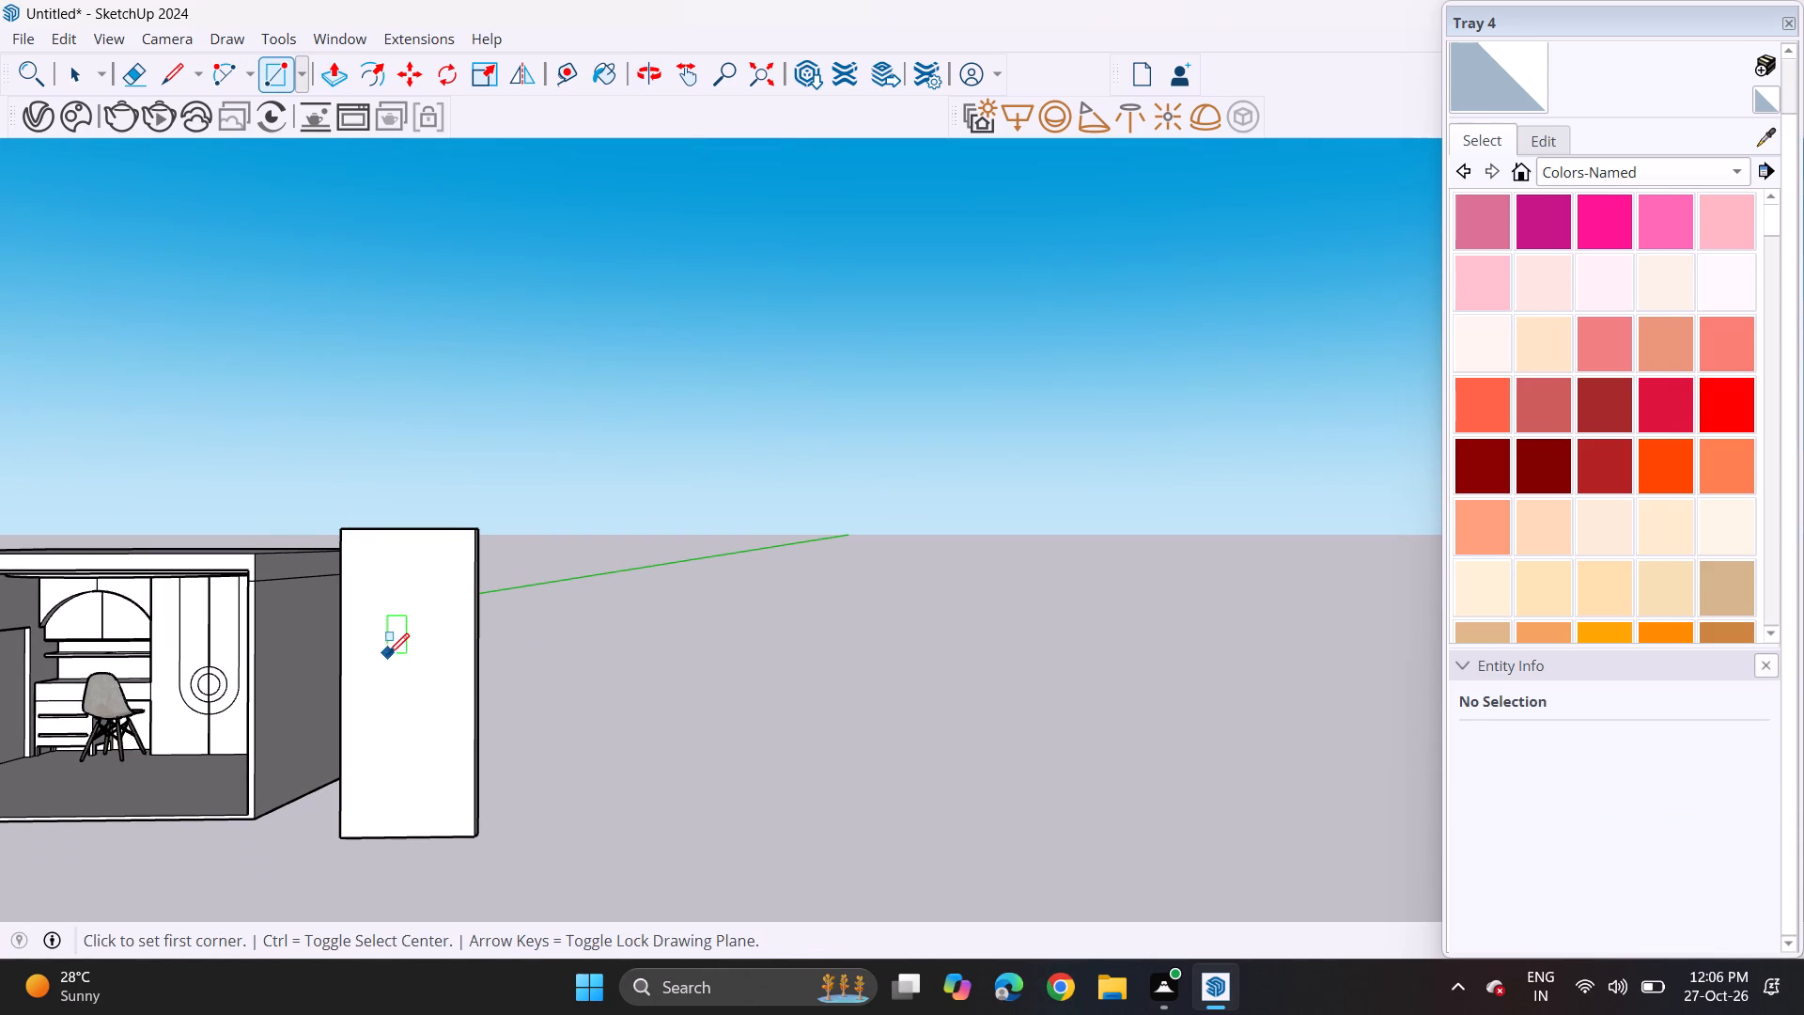
scroll(386, 798, up, 2)
scroll(386, 799, down, 1)
scroll(386, 799, up, 6)
scroll(374, 817, down, 1)
scroll(373, 817, up, 2)
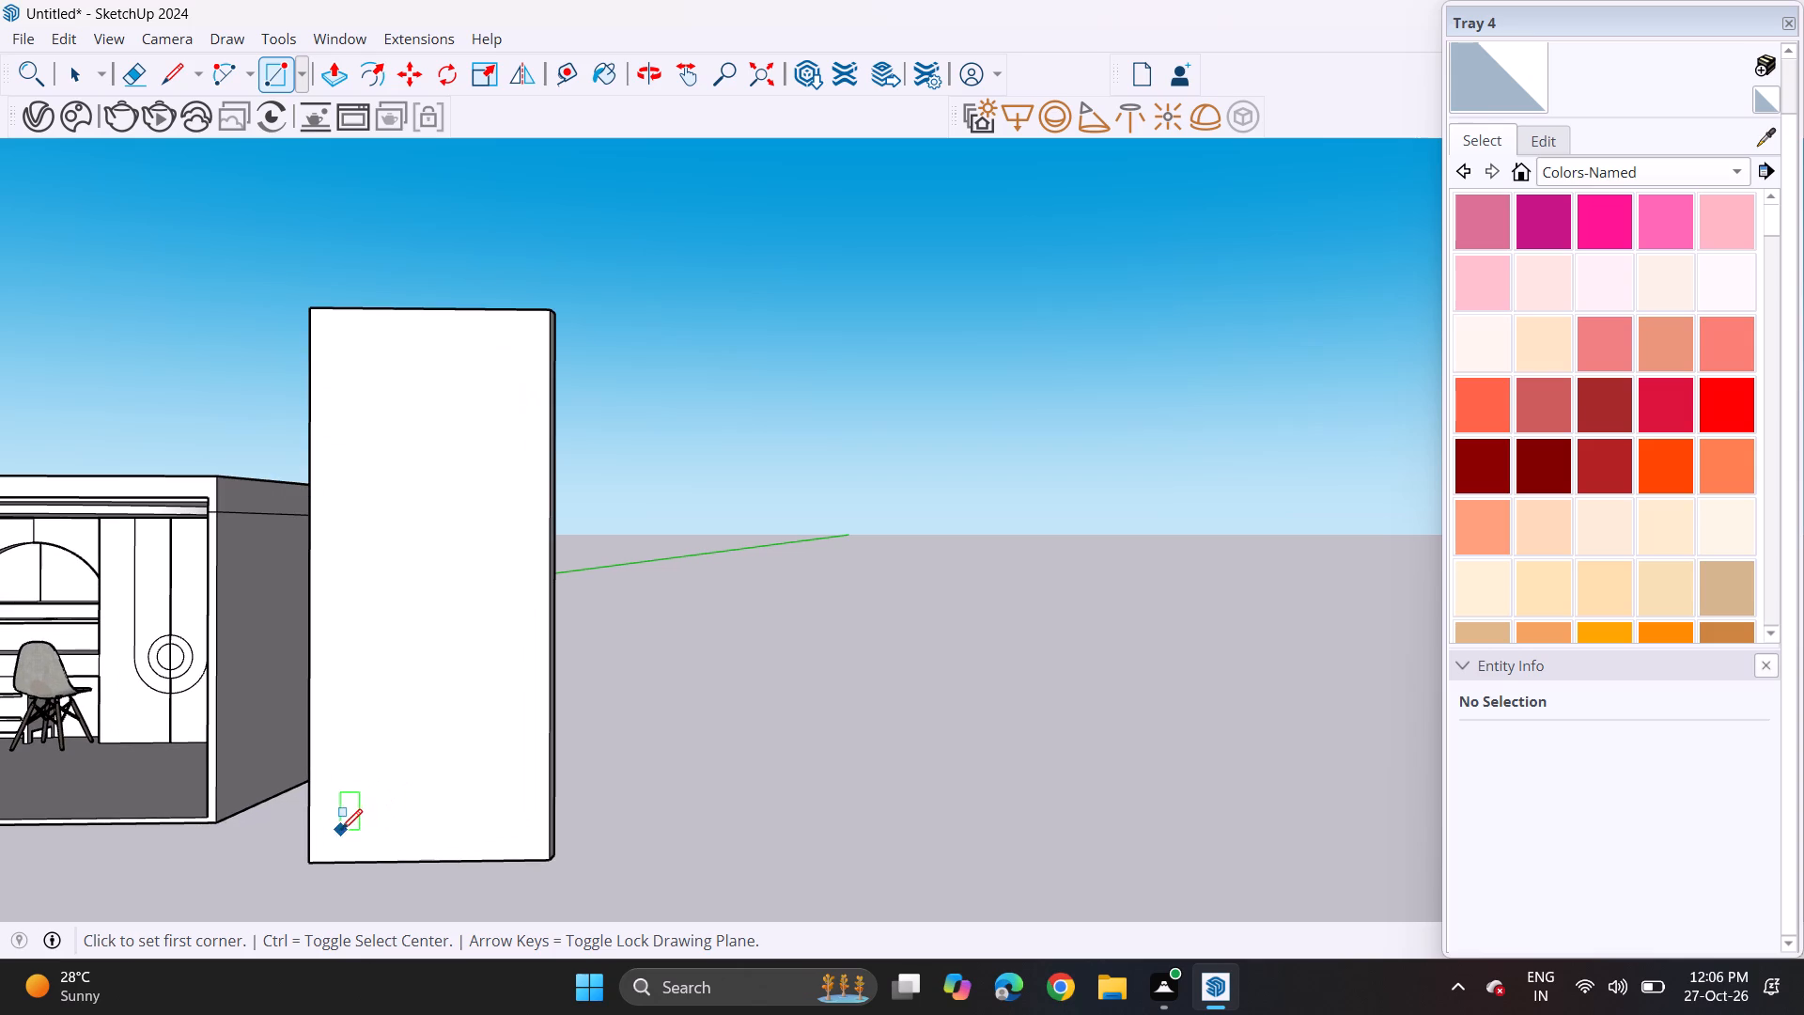
click(332, 832)
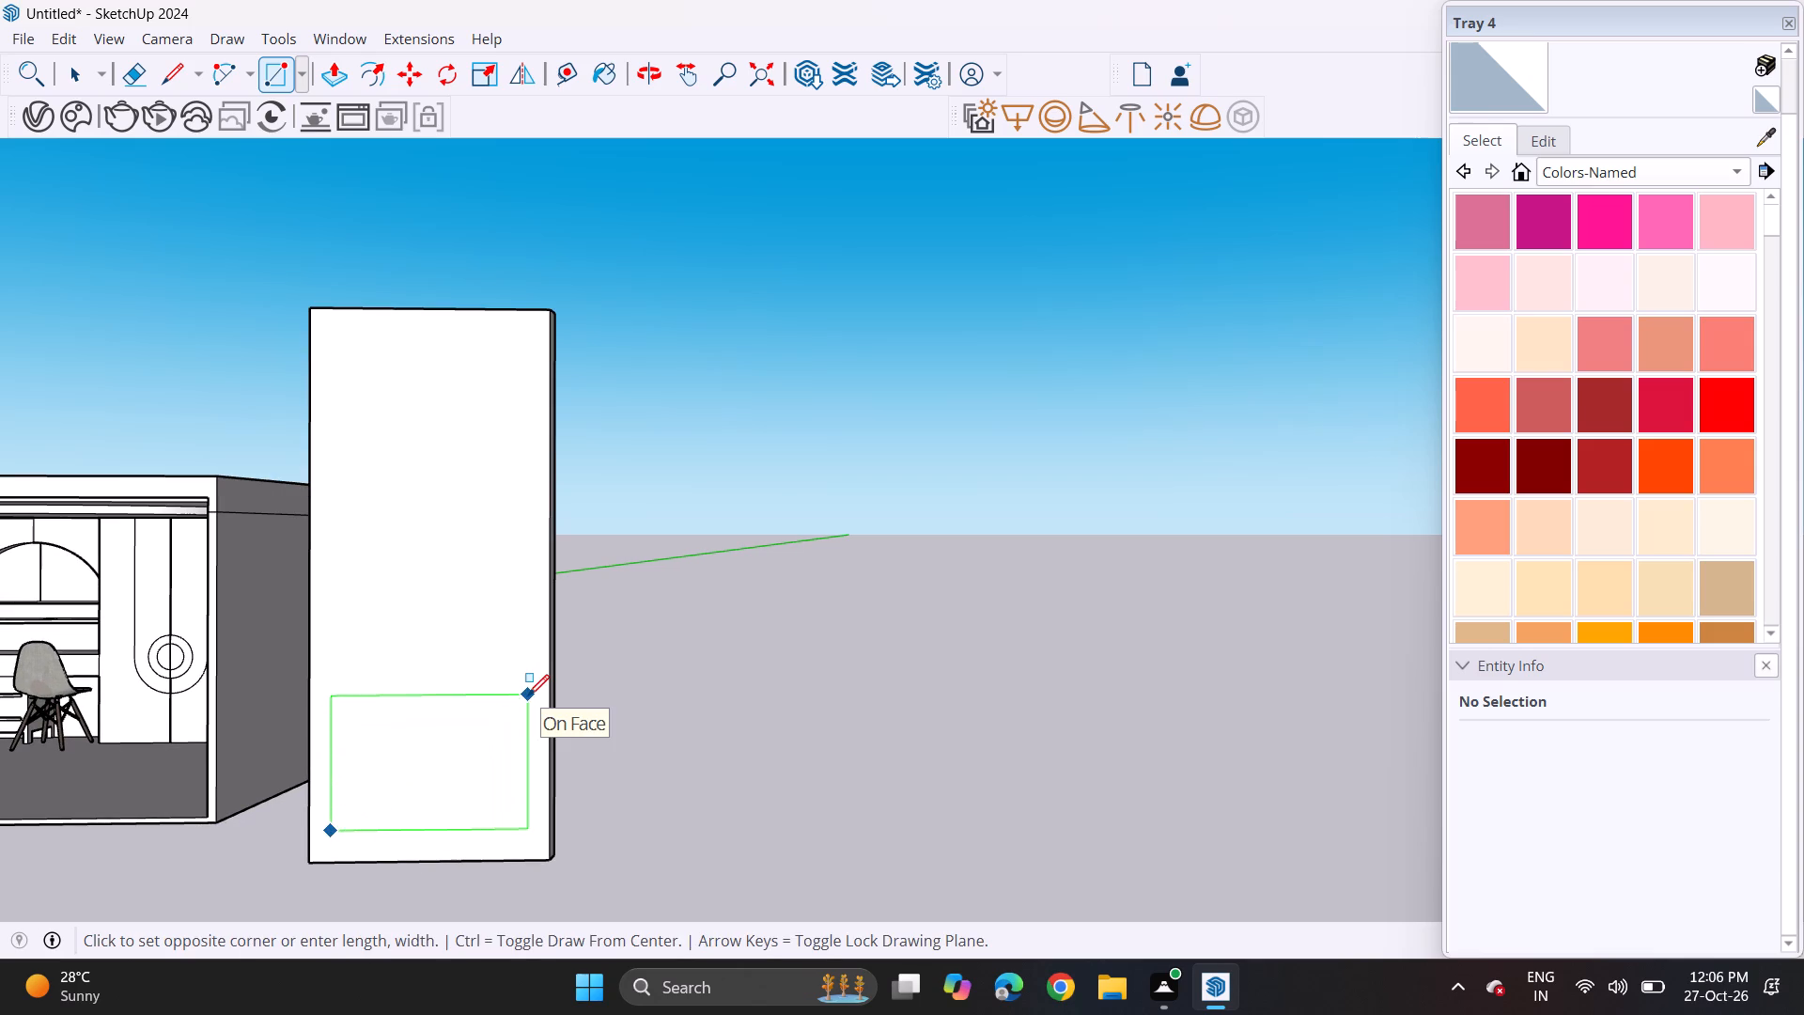
click(528, 695)
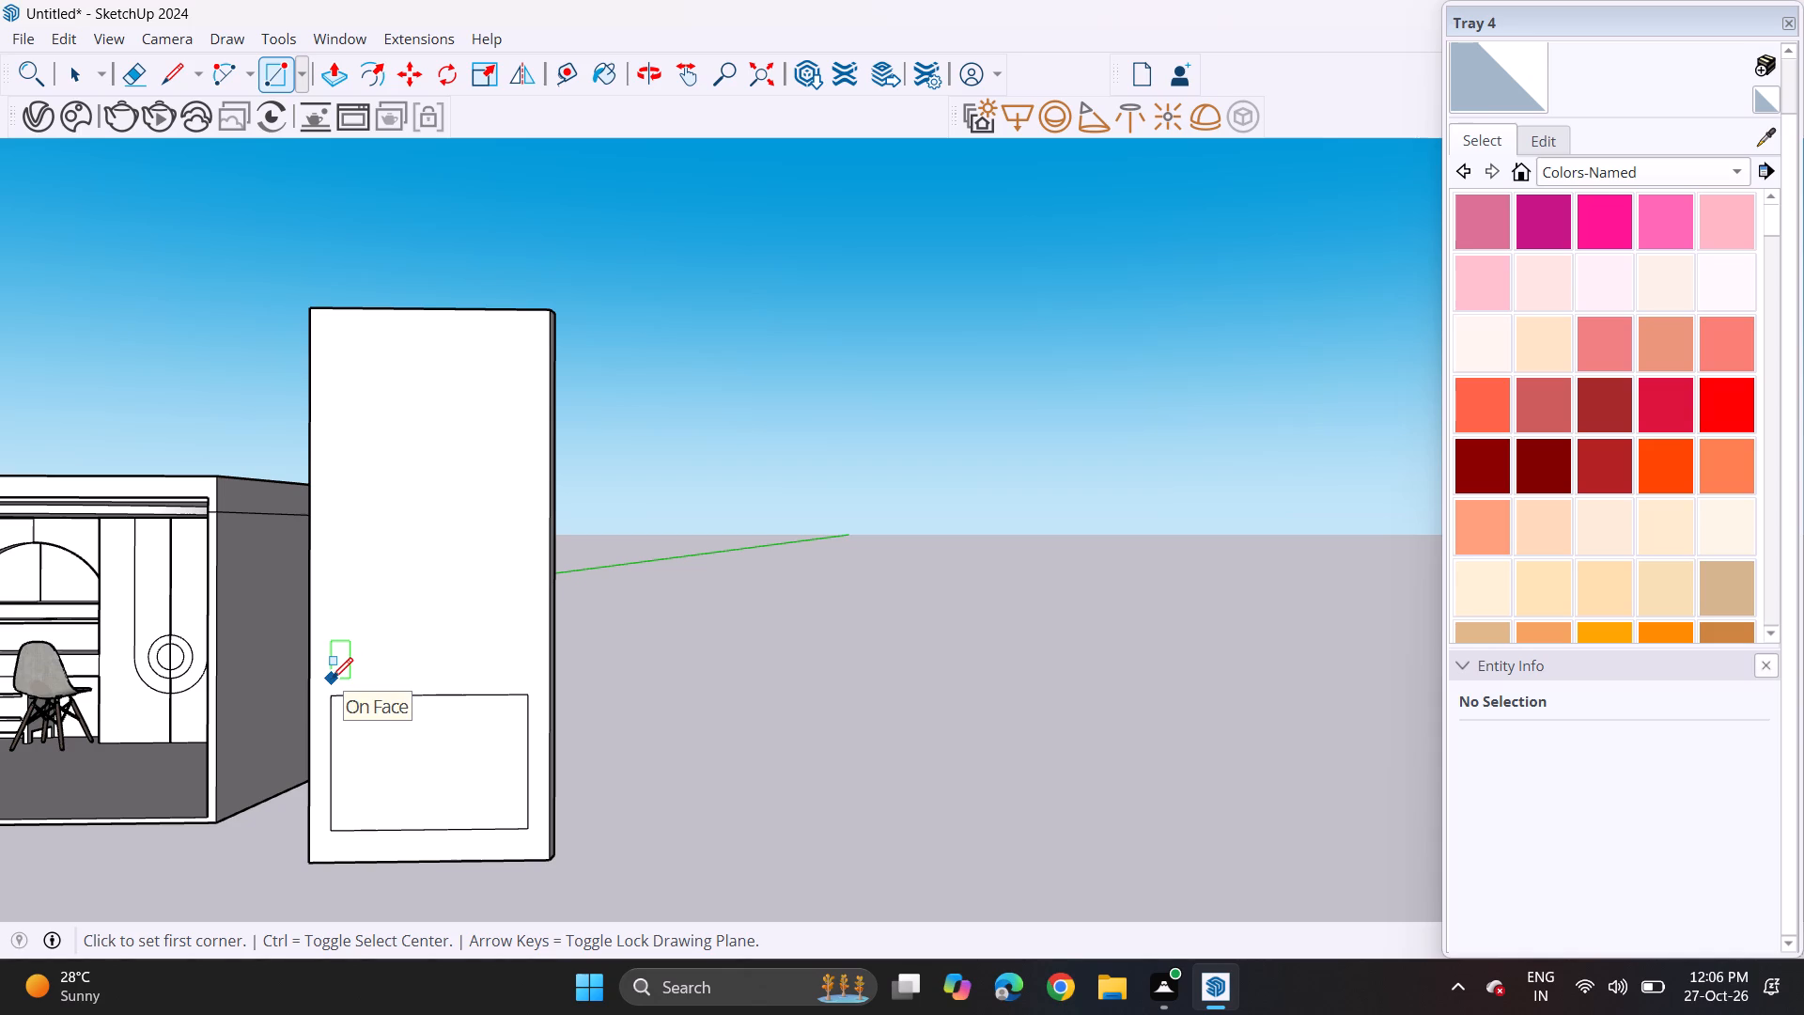
click(333, 679)
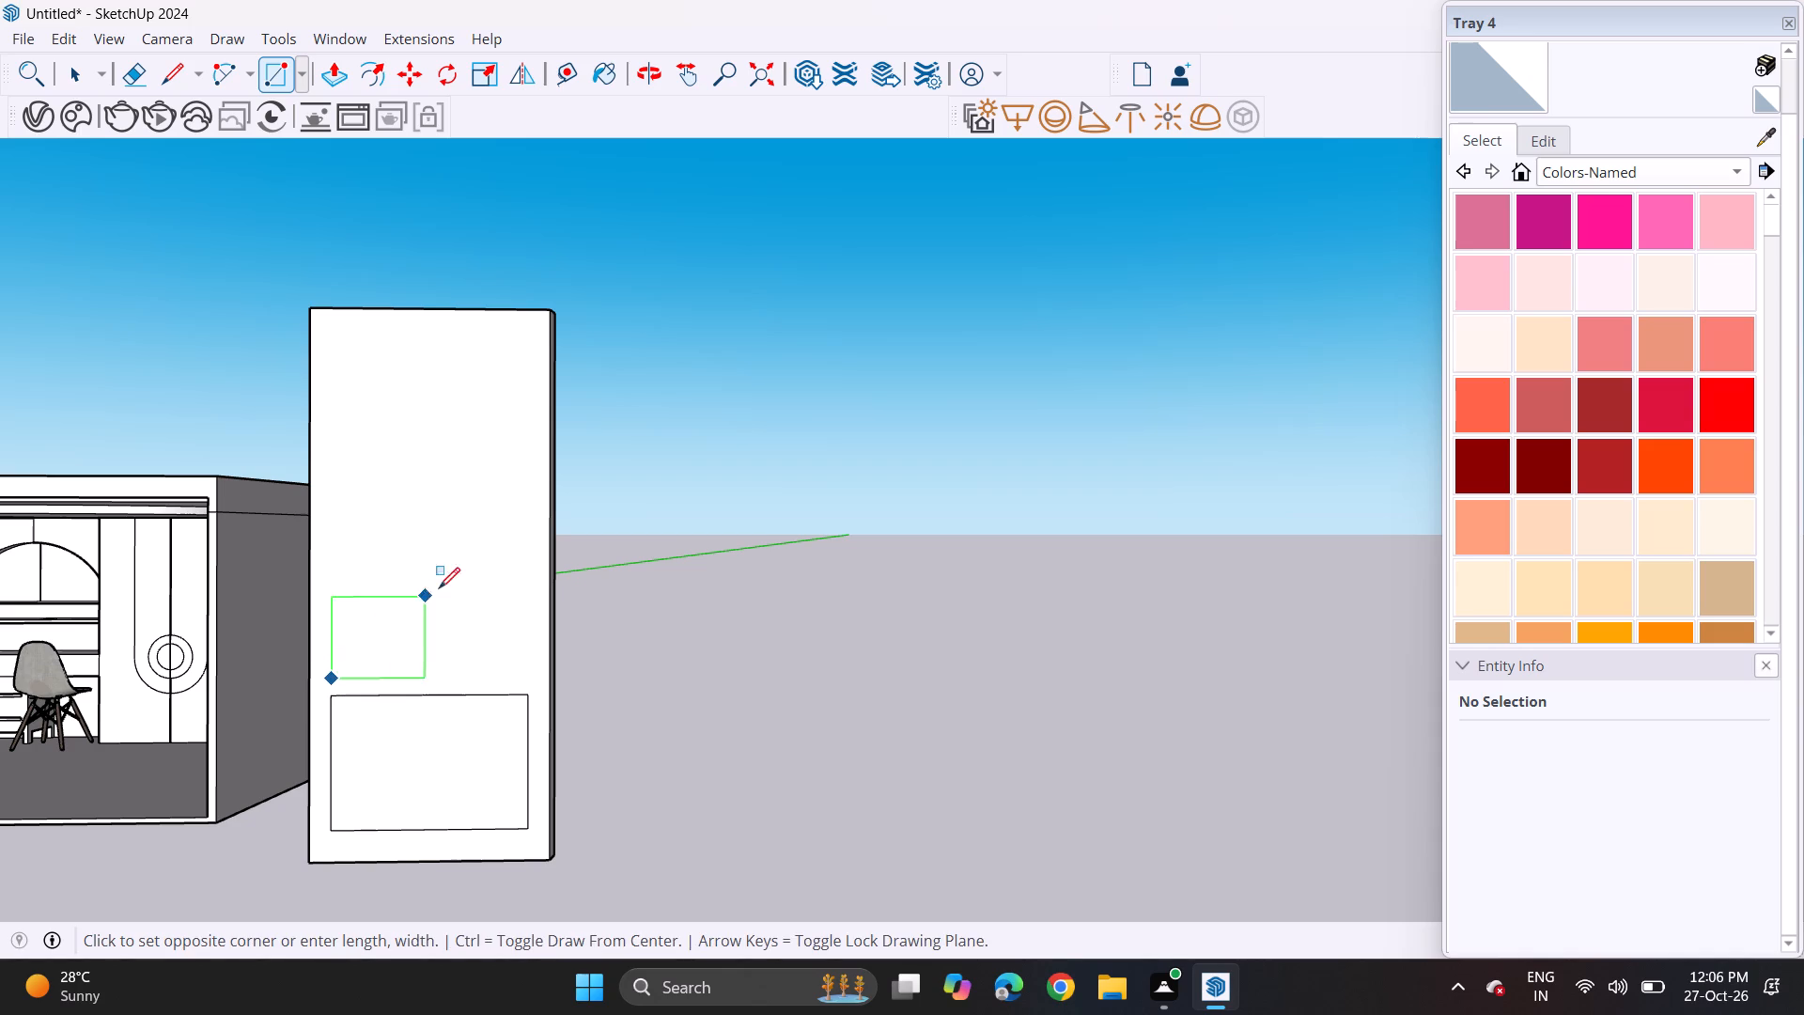
click(528, 442)
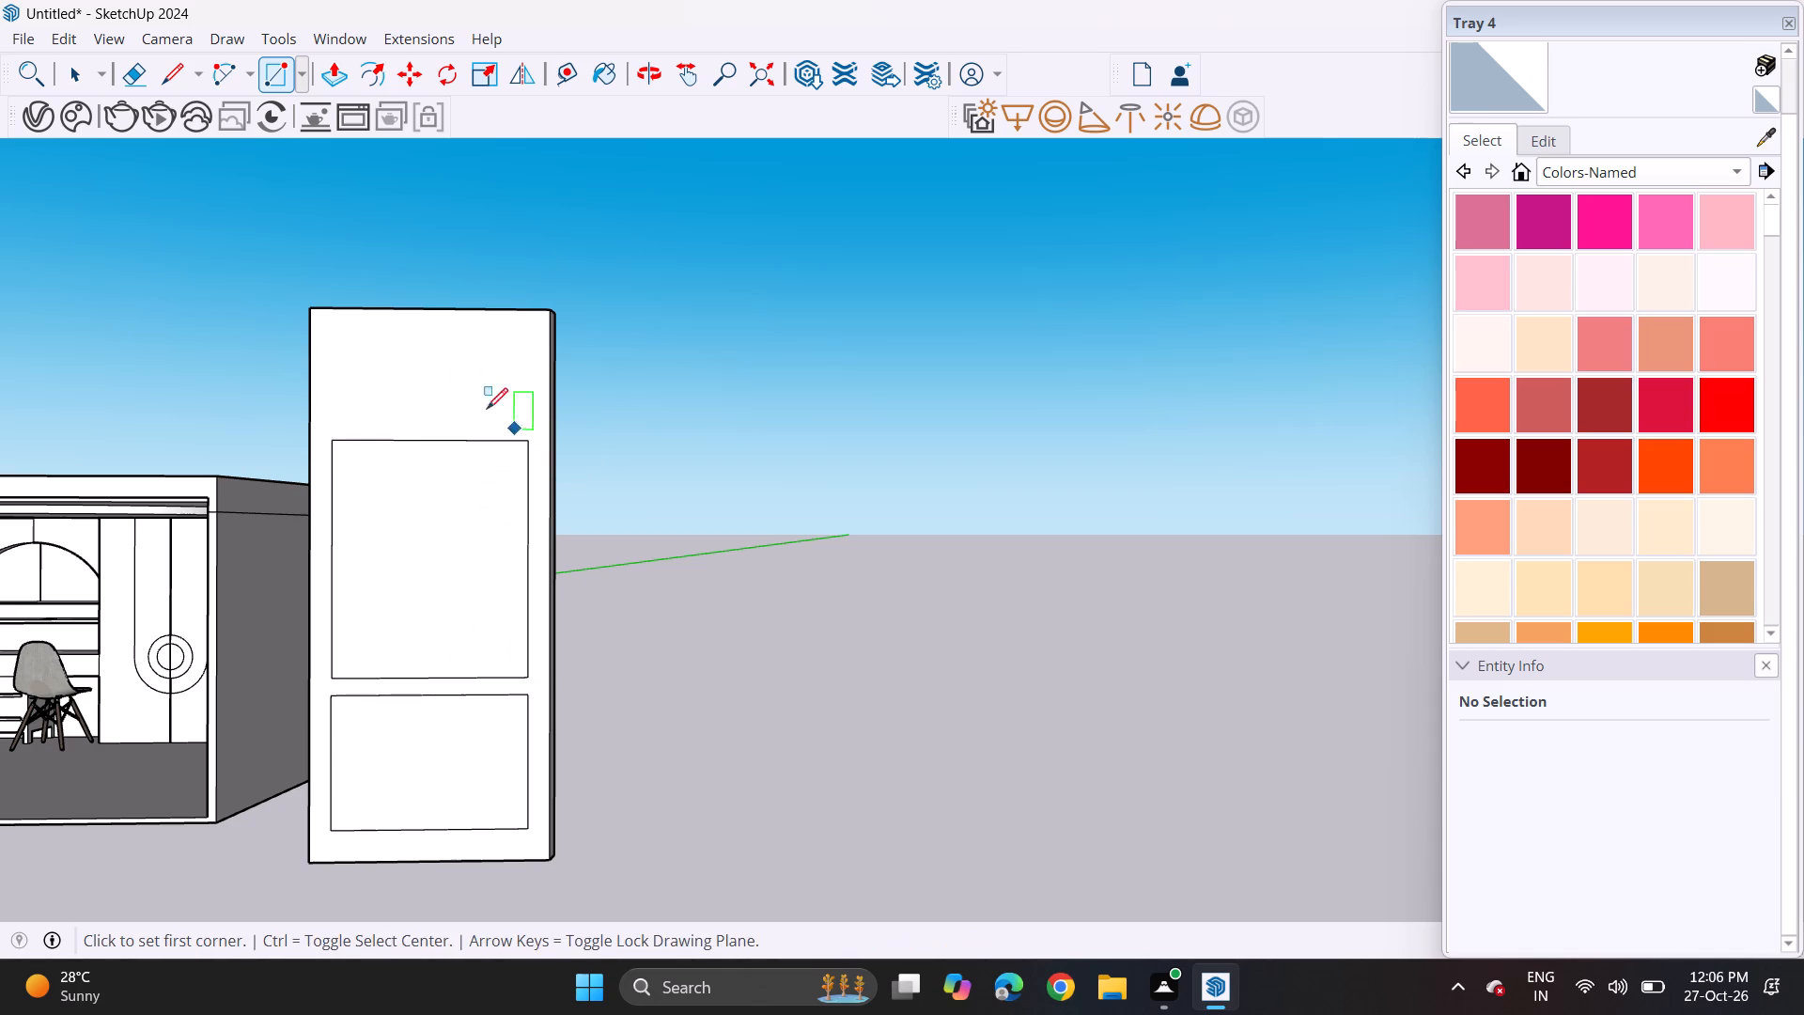
Draw a semicircular arc of about 1' 3" radius over the upper panel rectangle, joining its two top corners.
click(231, 67)
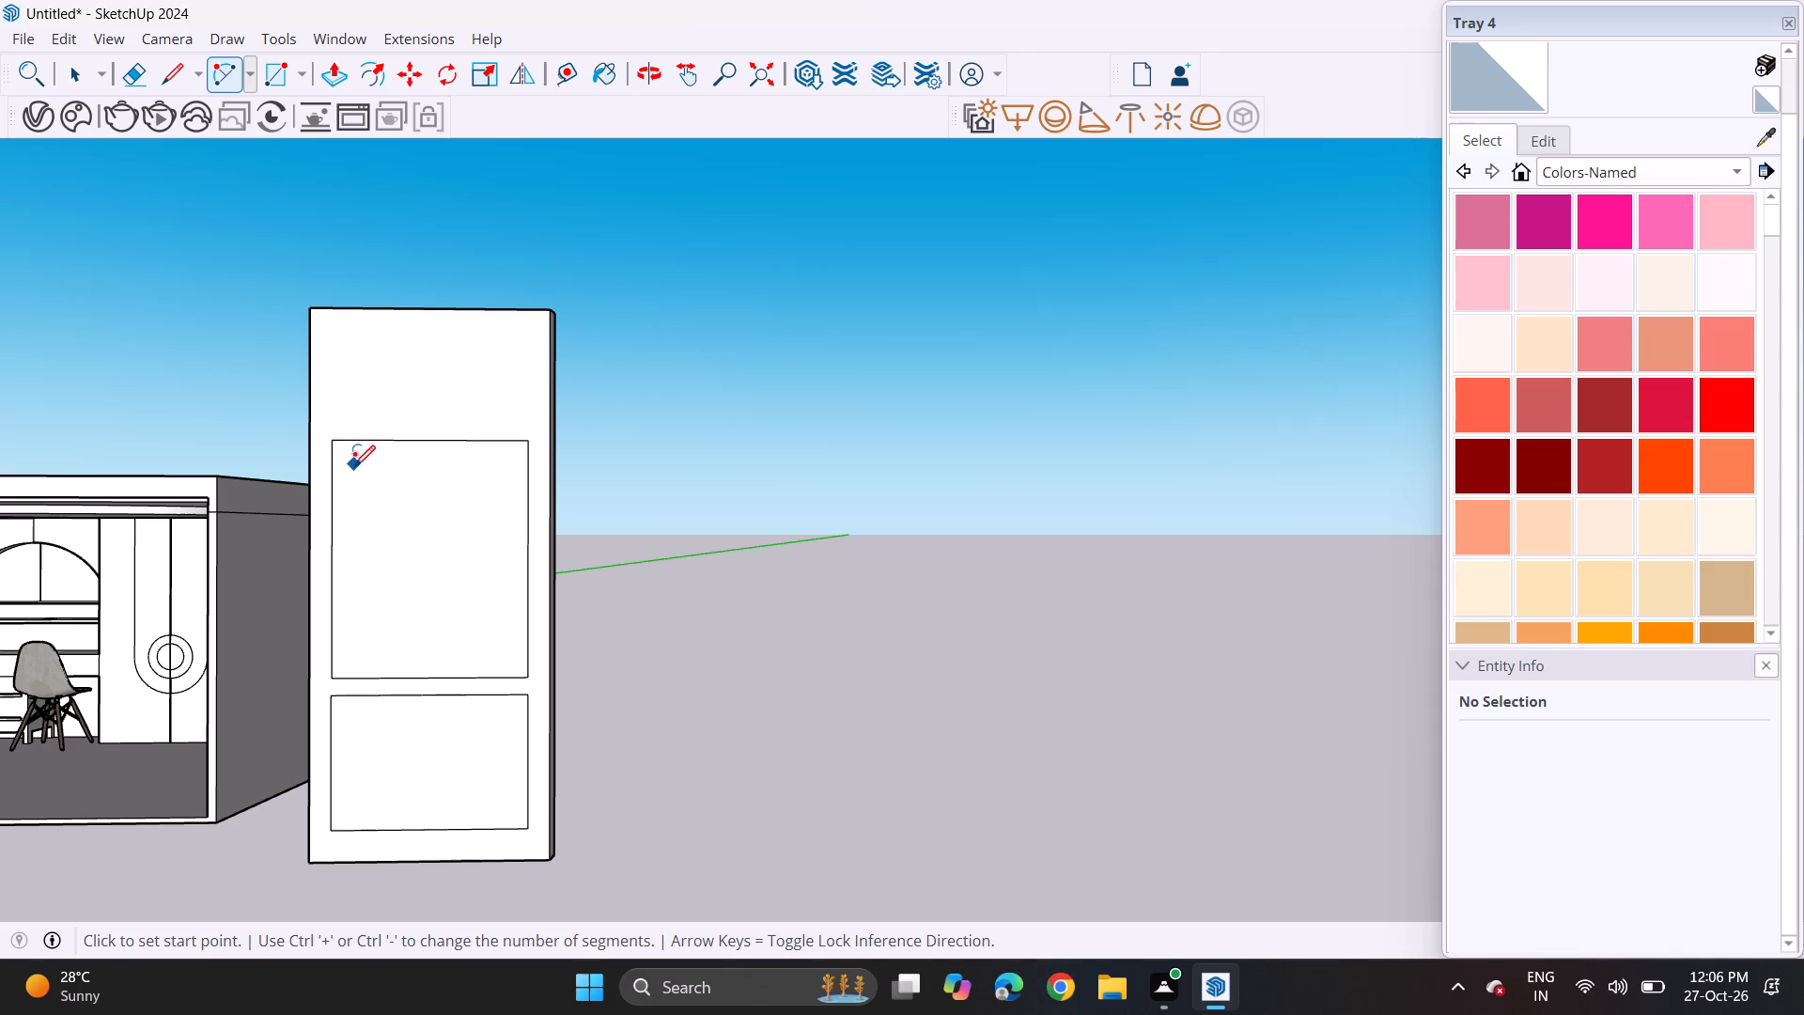
click(329, 474)
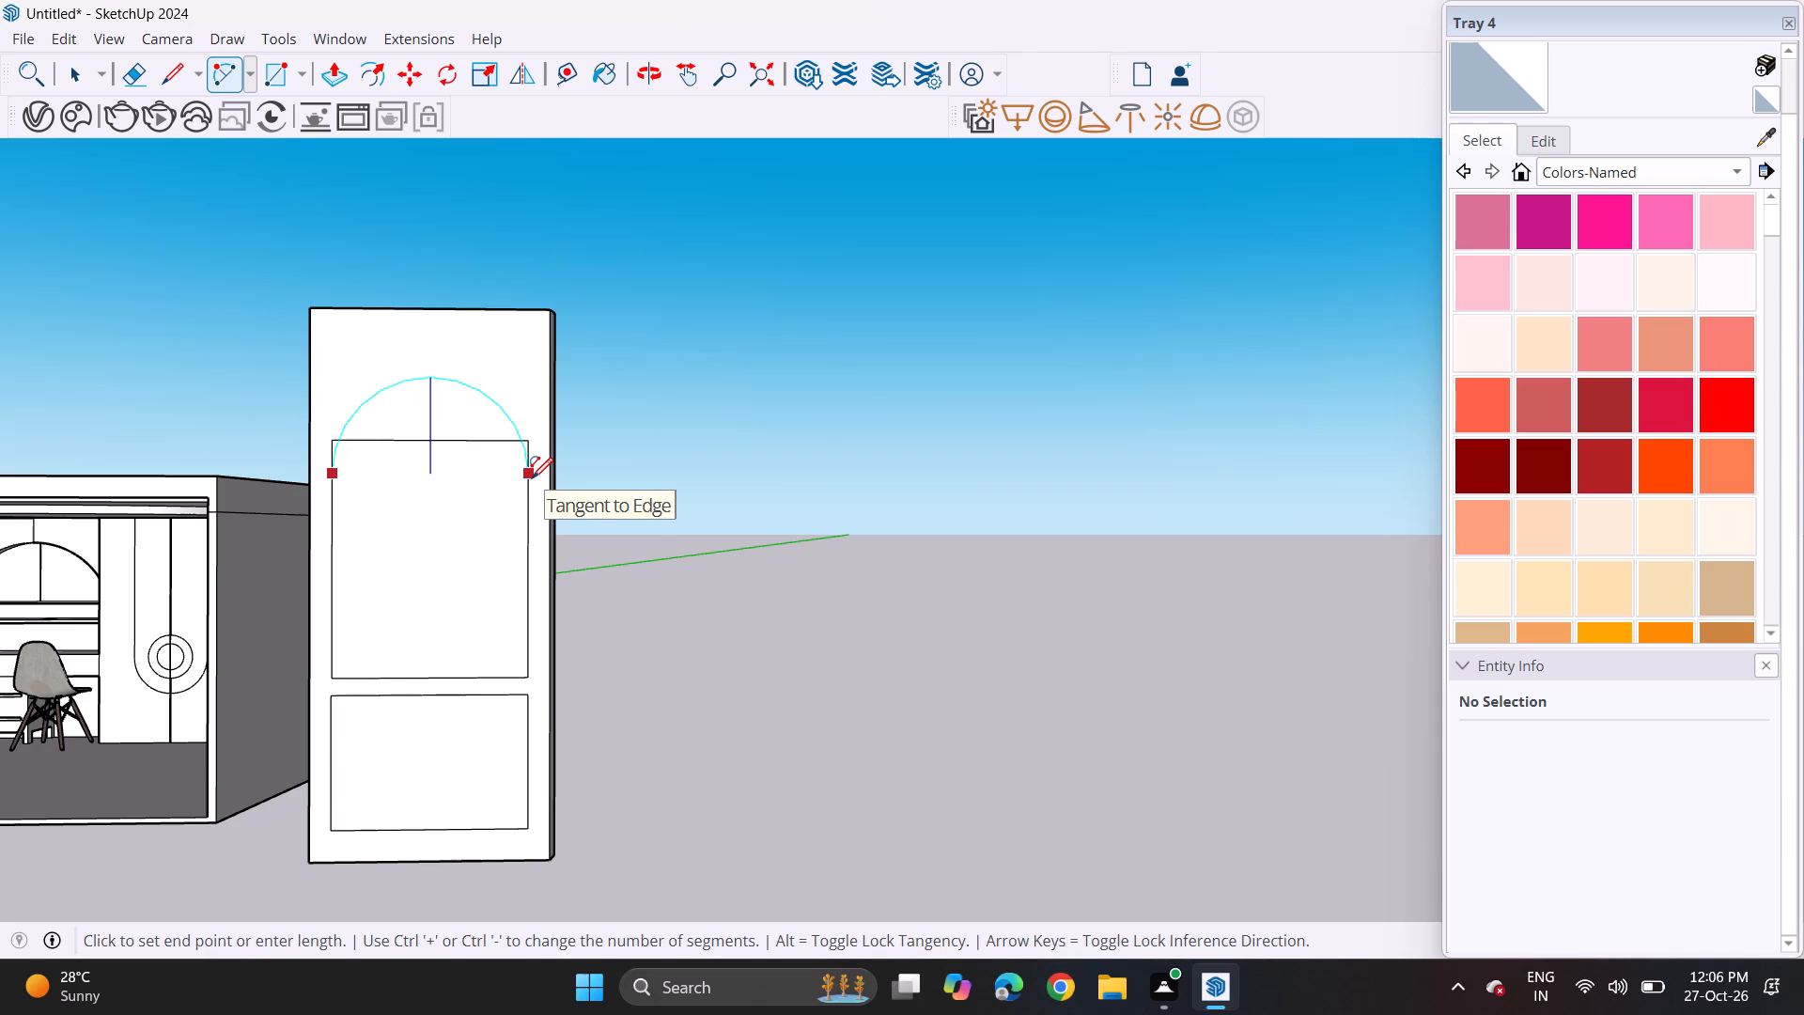
key(Escape)
click(334, 447)
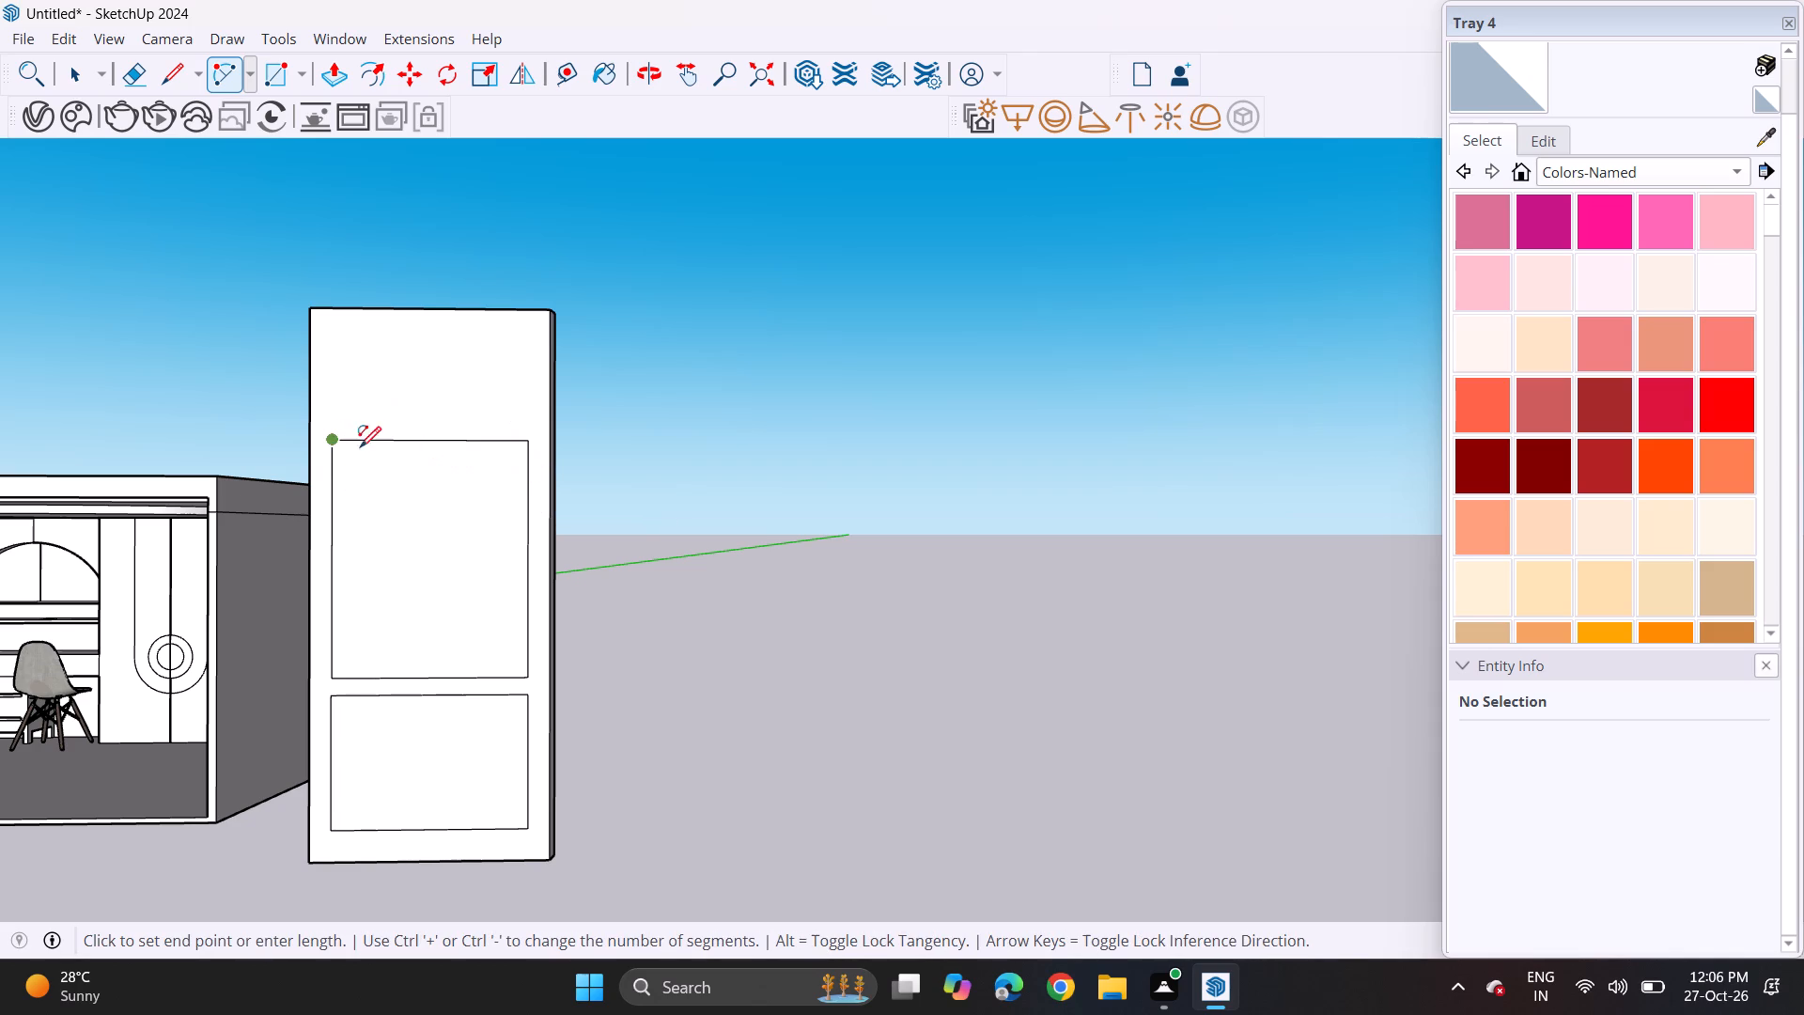
click(531, 438)
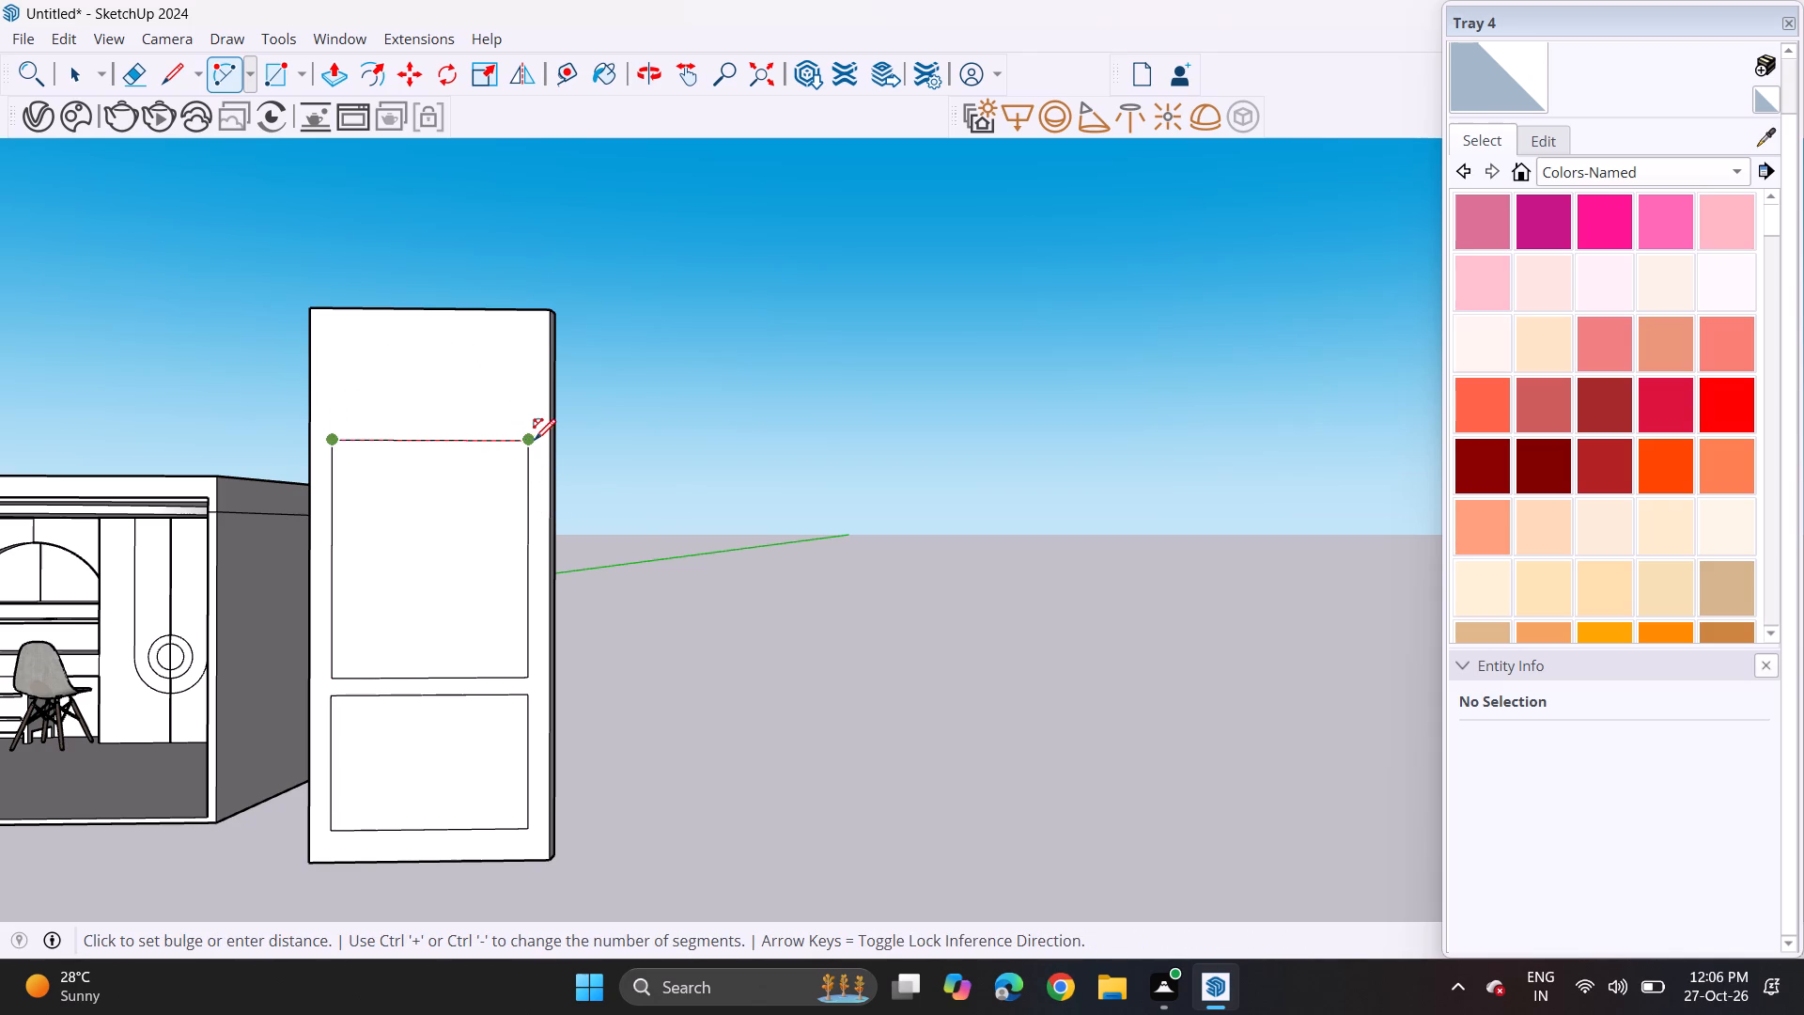
click(453, 349)
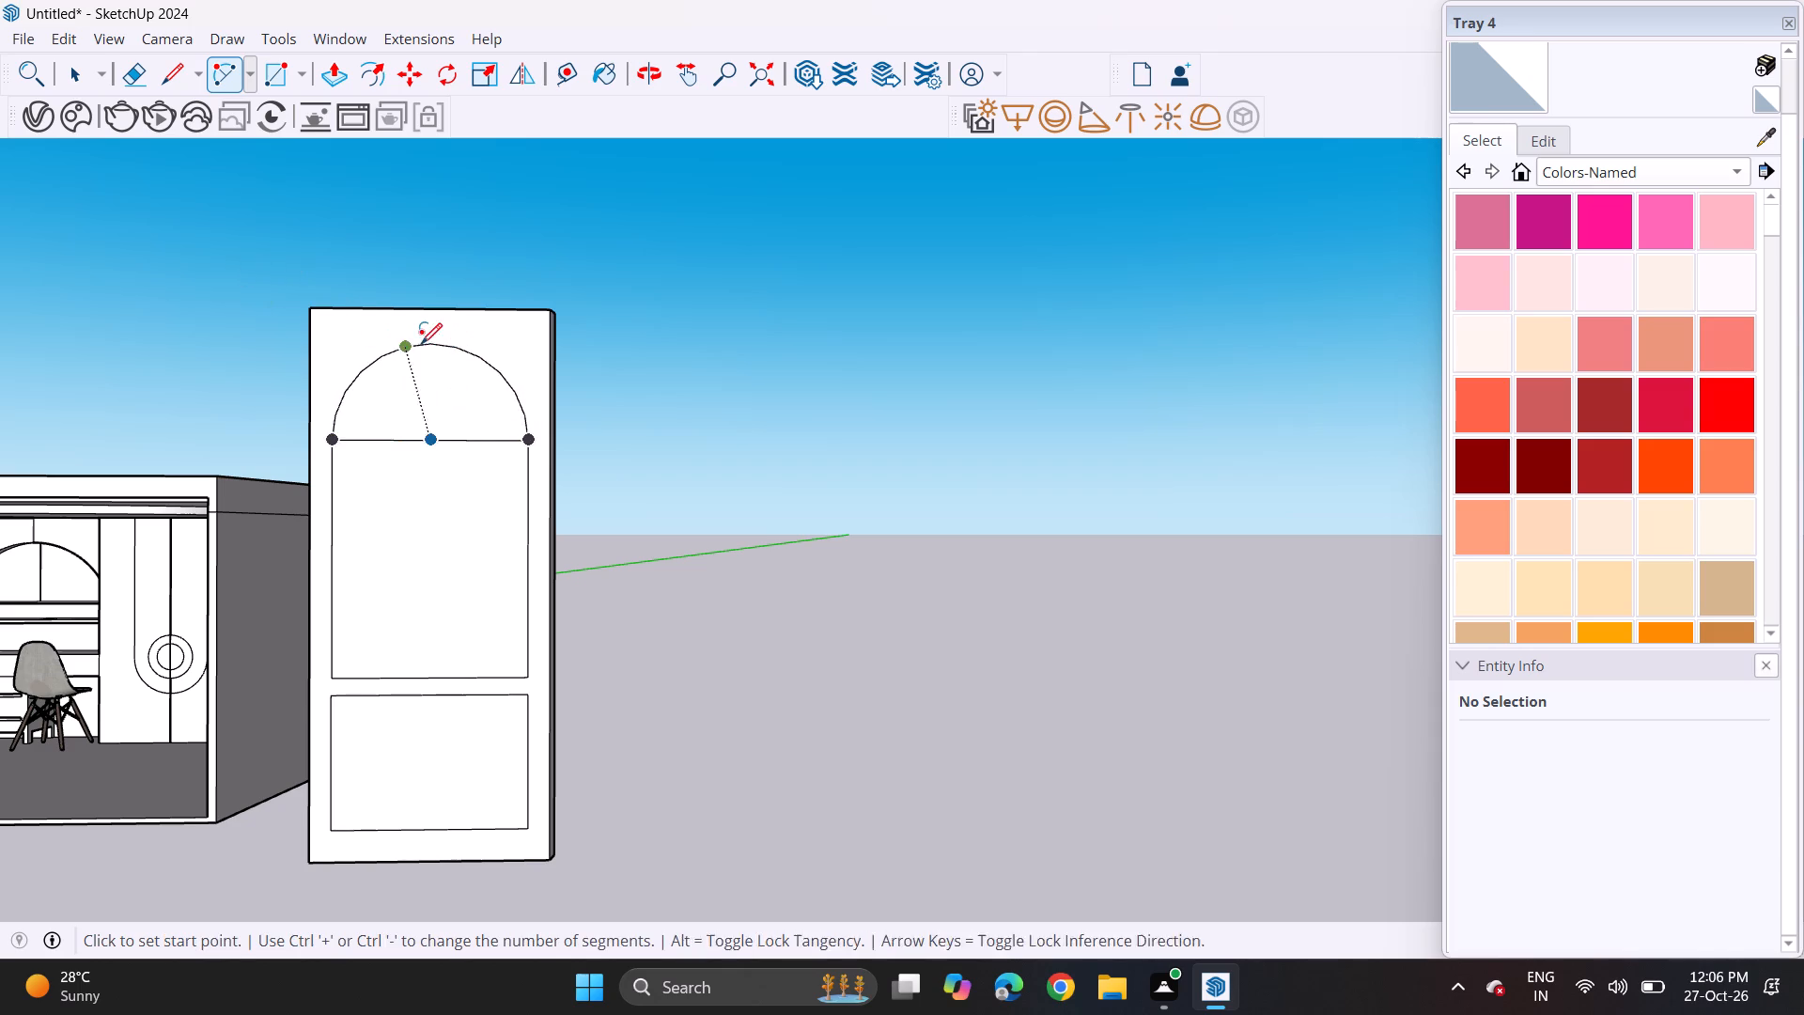
Smooth the door panel's arc by setting its segment count to 60.
key(space)
click(433, 342)
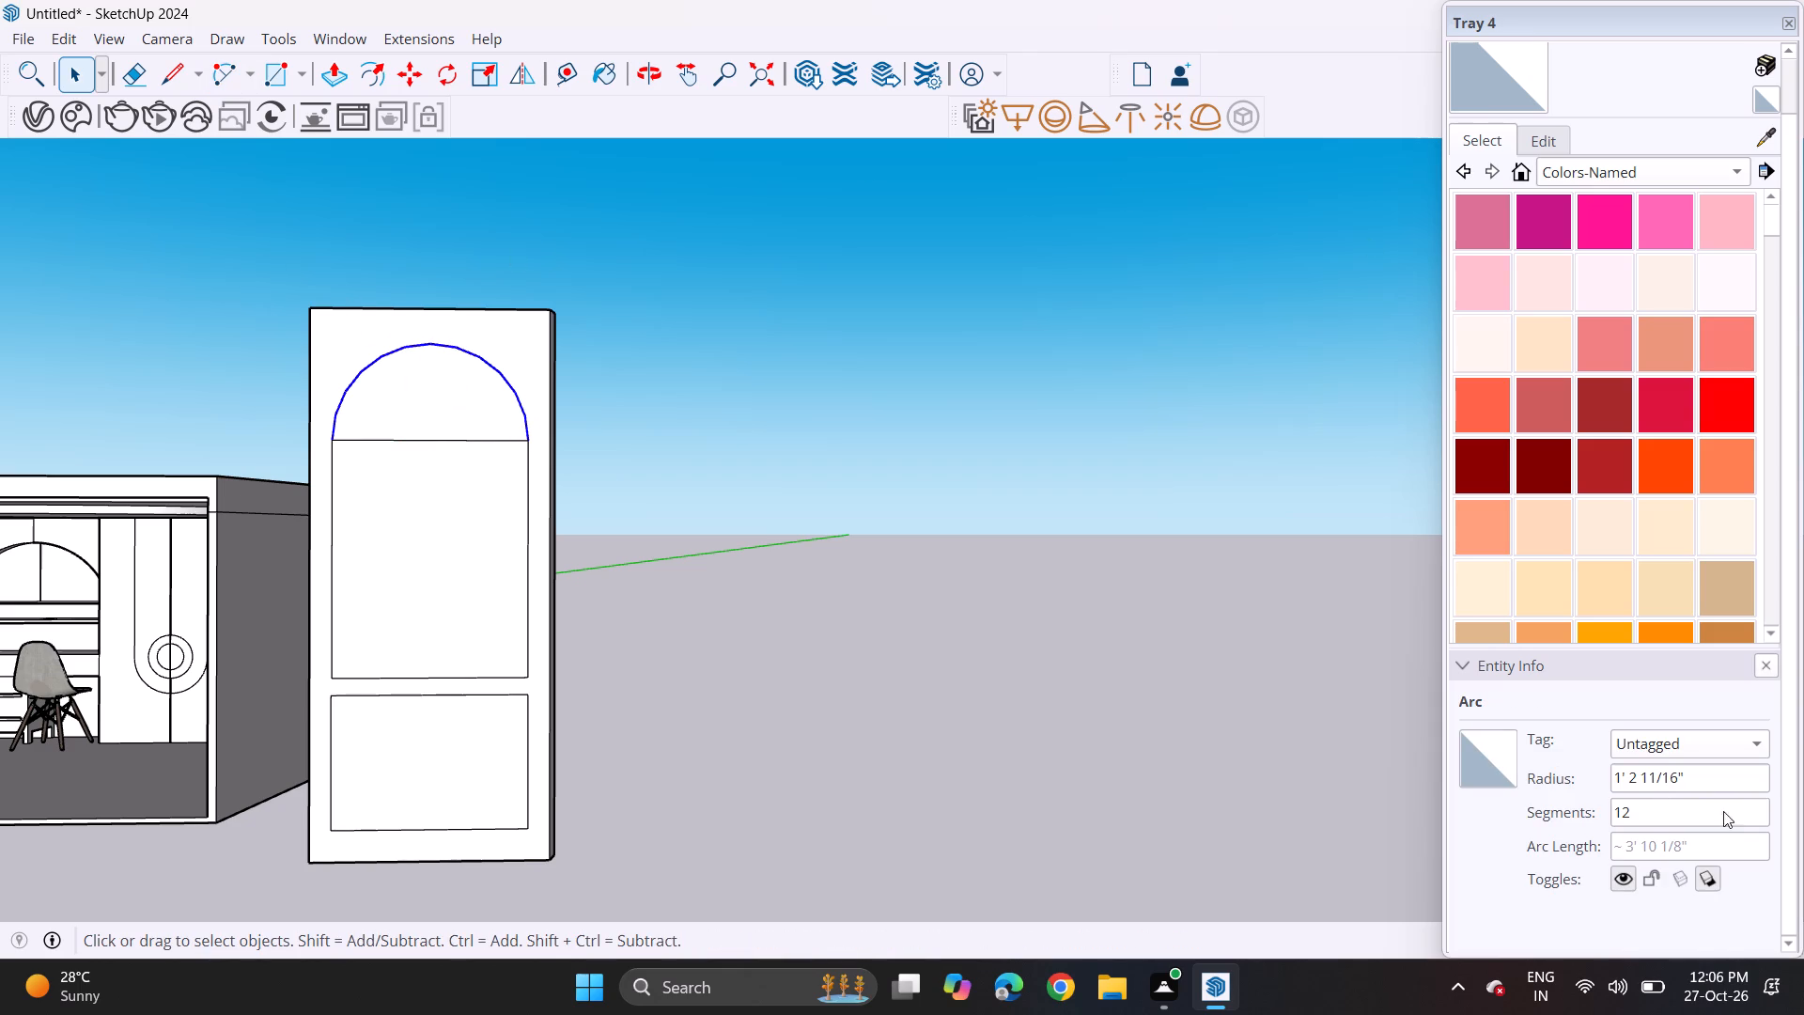
click(1660, 825)
key(BackSpace)
key(BackSpace)
key(BackSpace)
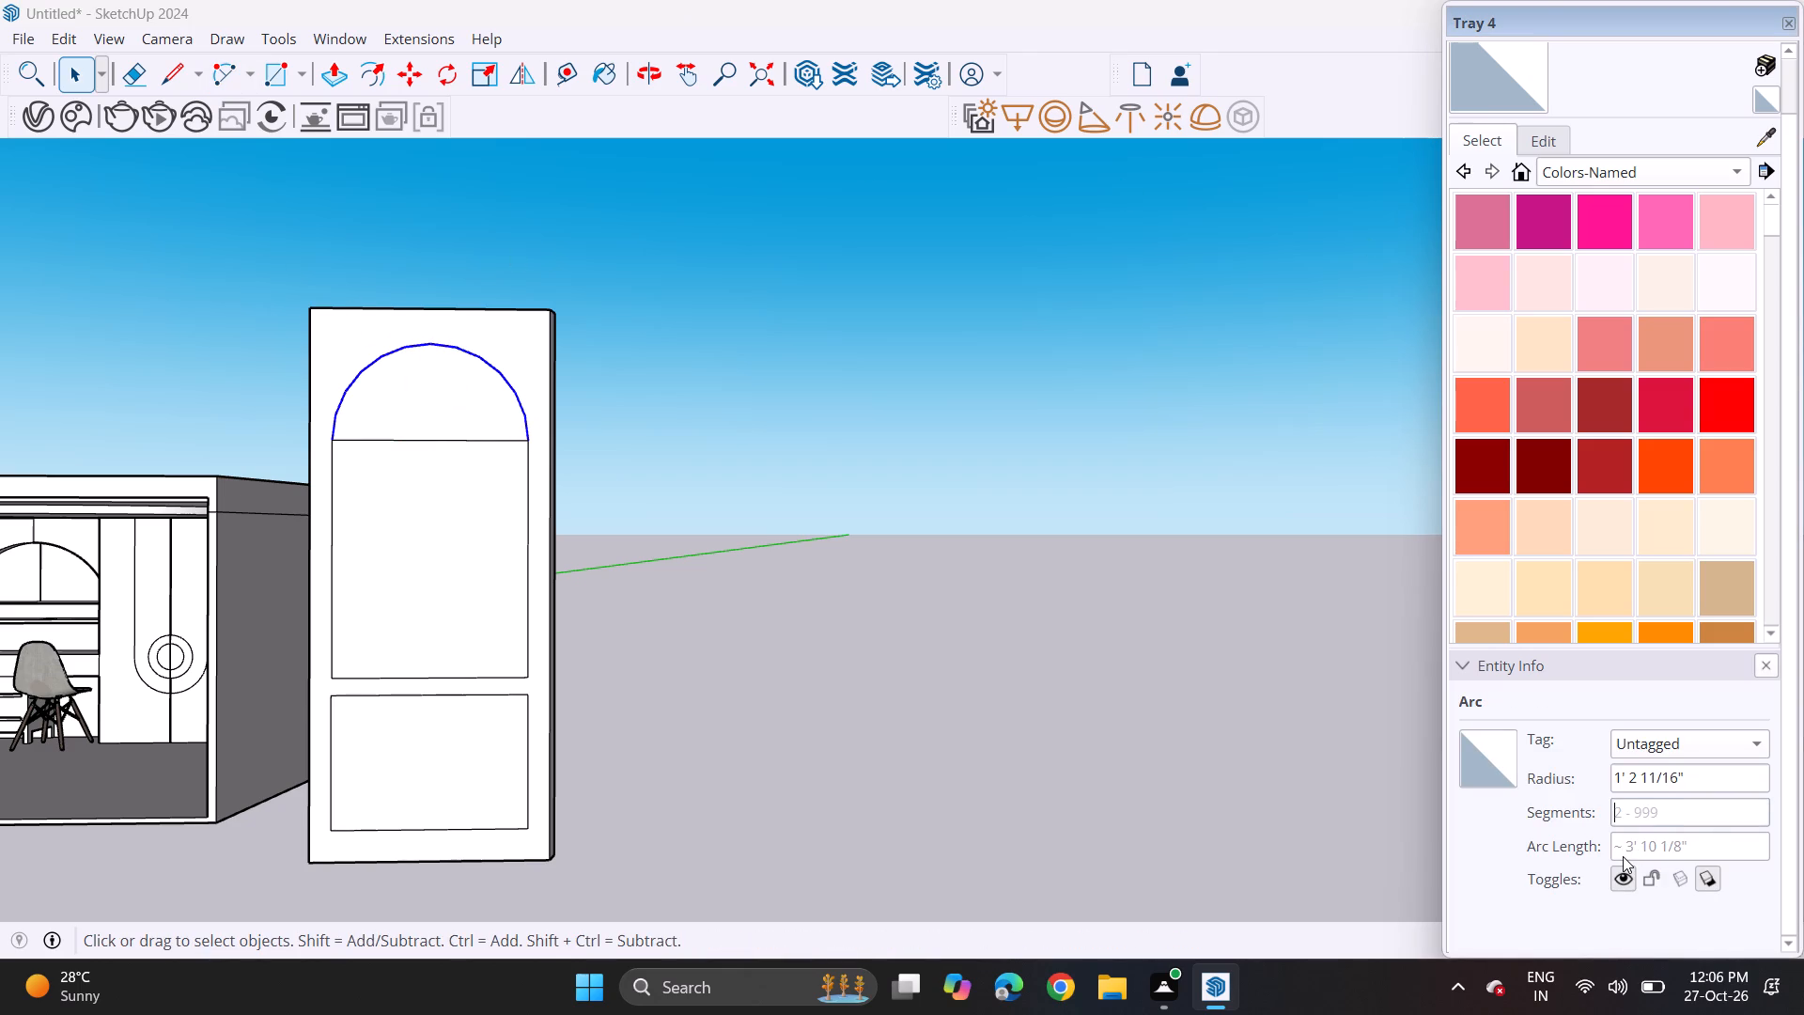
text(602)
key(Return)
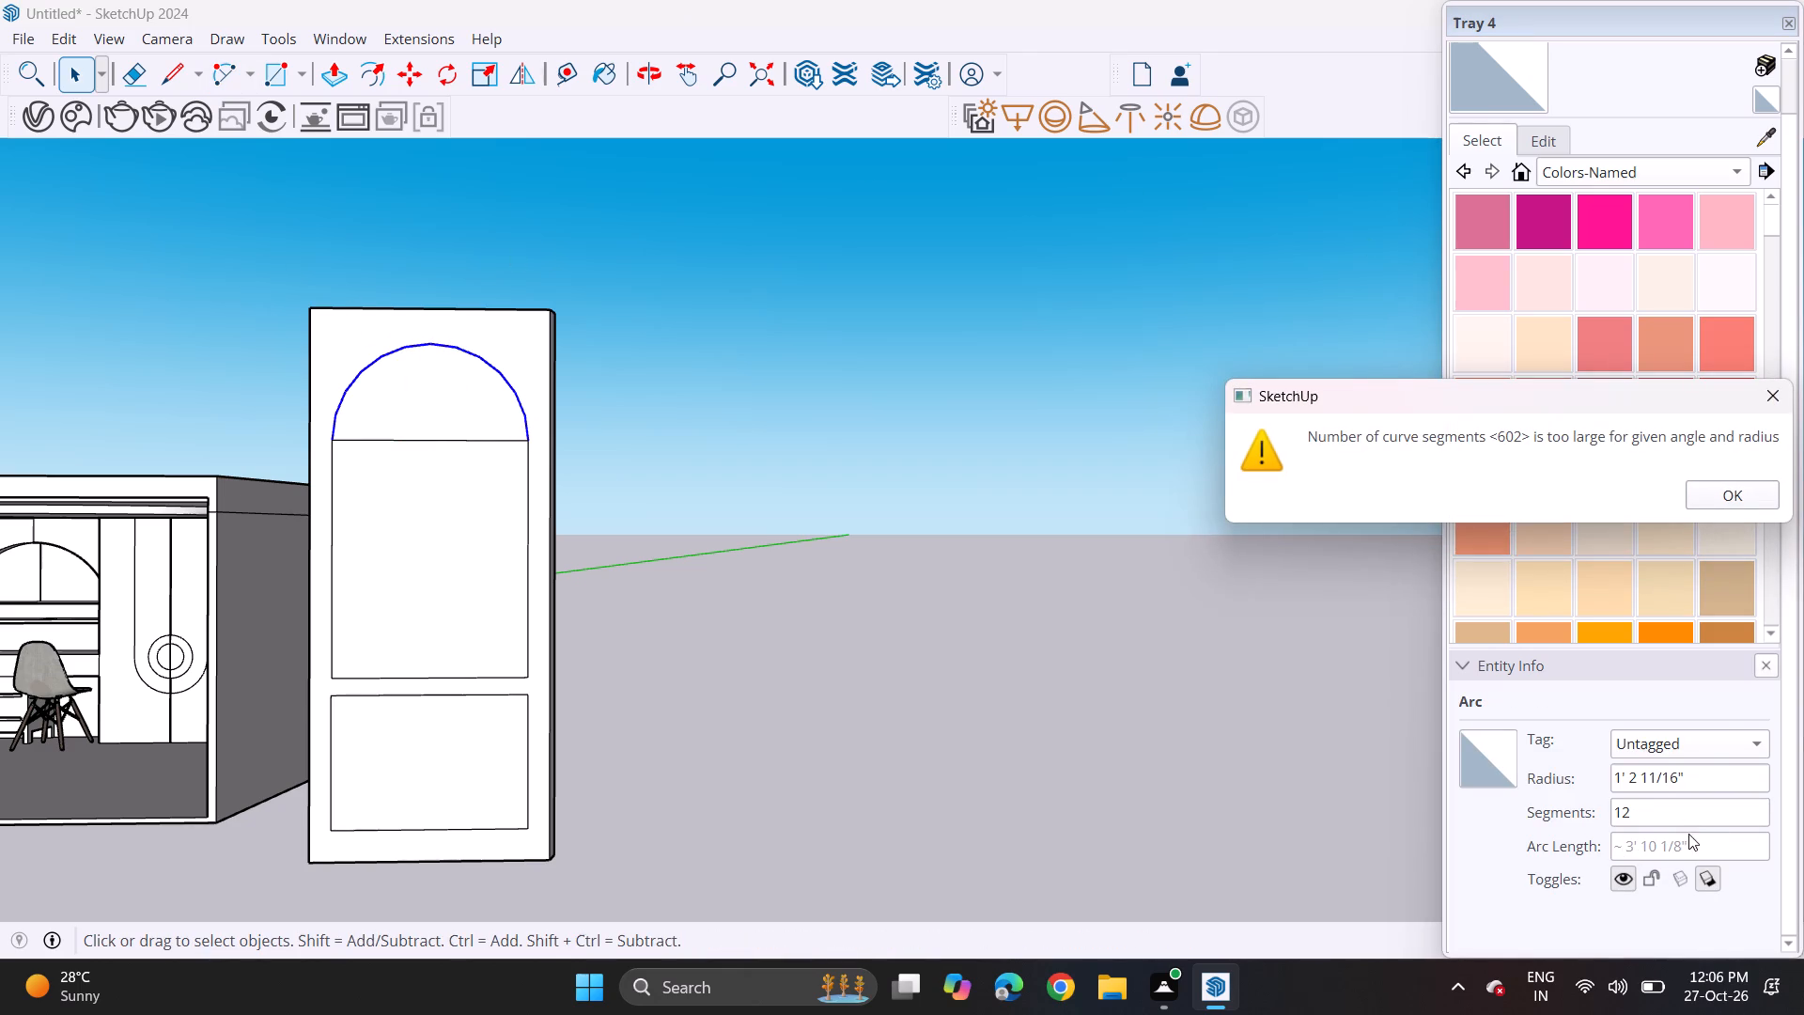
click(1682, 825)
click(1668, 812)
click(1706, 489)
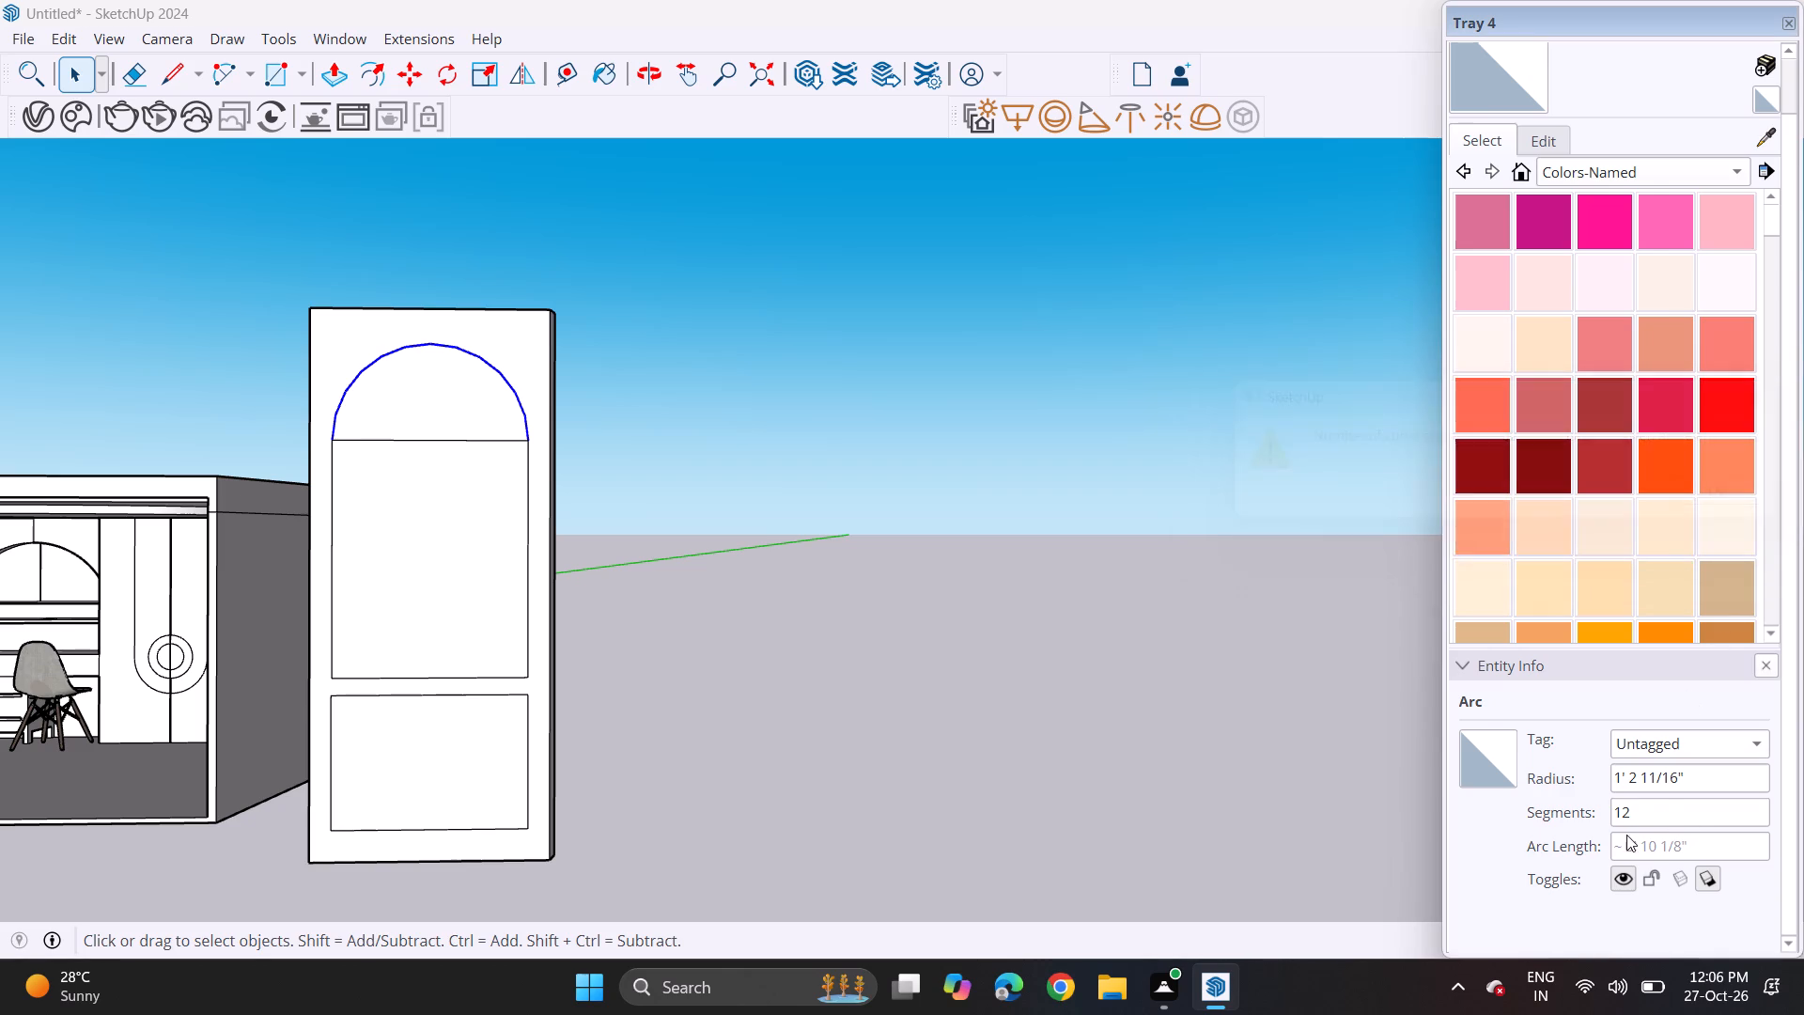
click(1658, 801)
key(BackSpace)
key(BackSpace)
key(BackSpace)
text(60)
key(Return)
Delete the straight edge beneath the arc to merge the arch and upper rectangle into one panel outline.
click(439, 439)
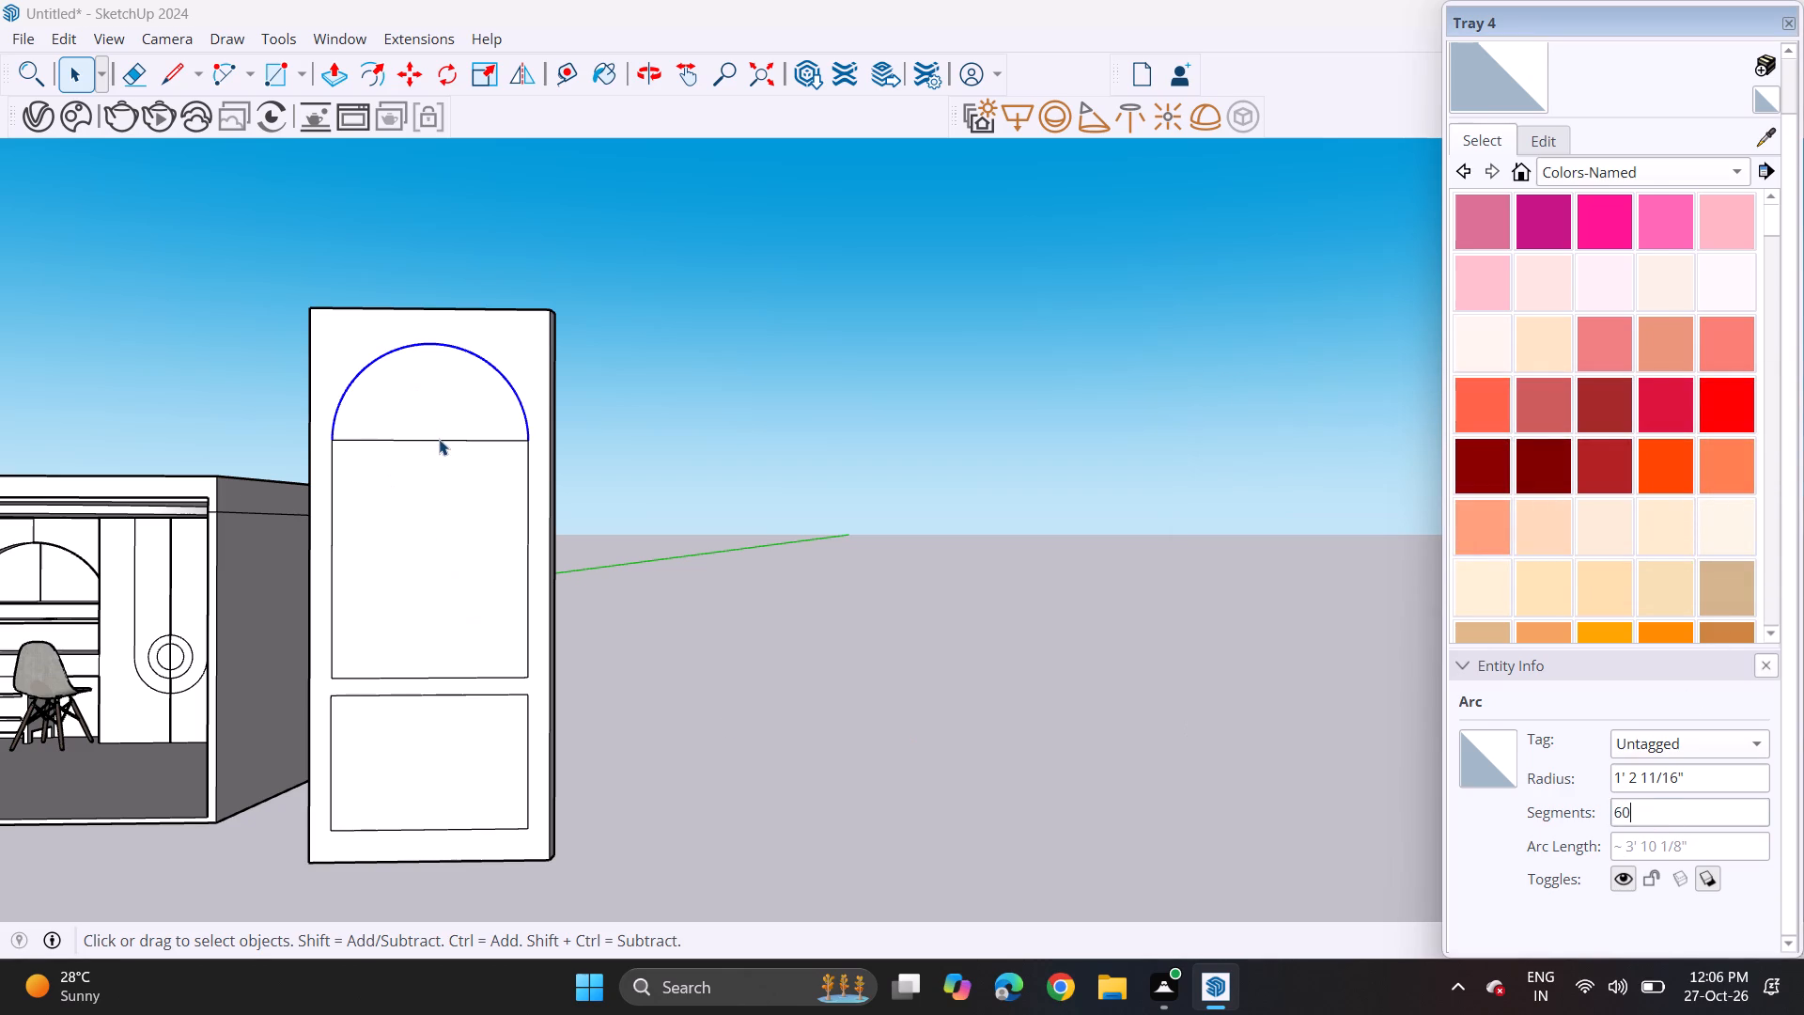
key(Delete)
Recess the arched upper panel into the door slab with Push/Pull, and the lower rectangular panel to the same depth.
middle_drag(515, 448, 495, 472)
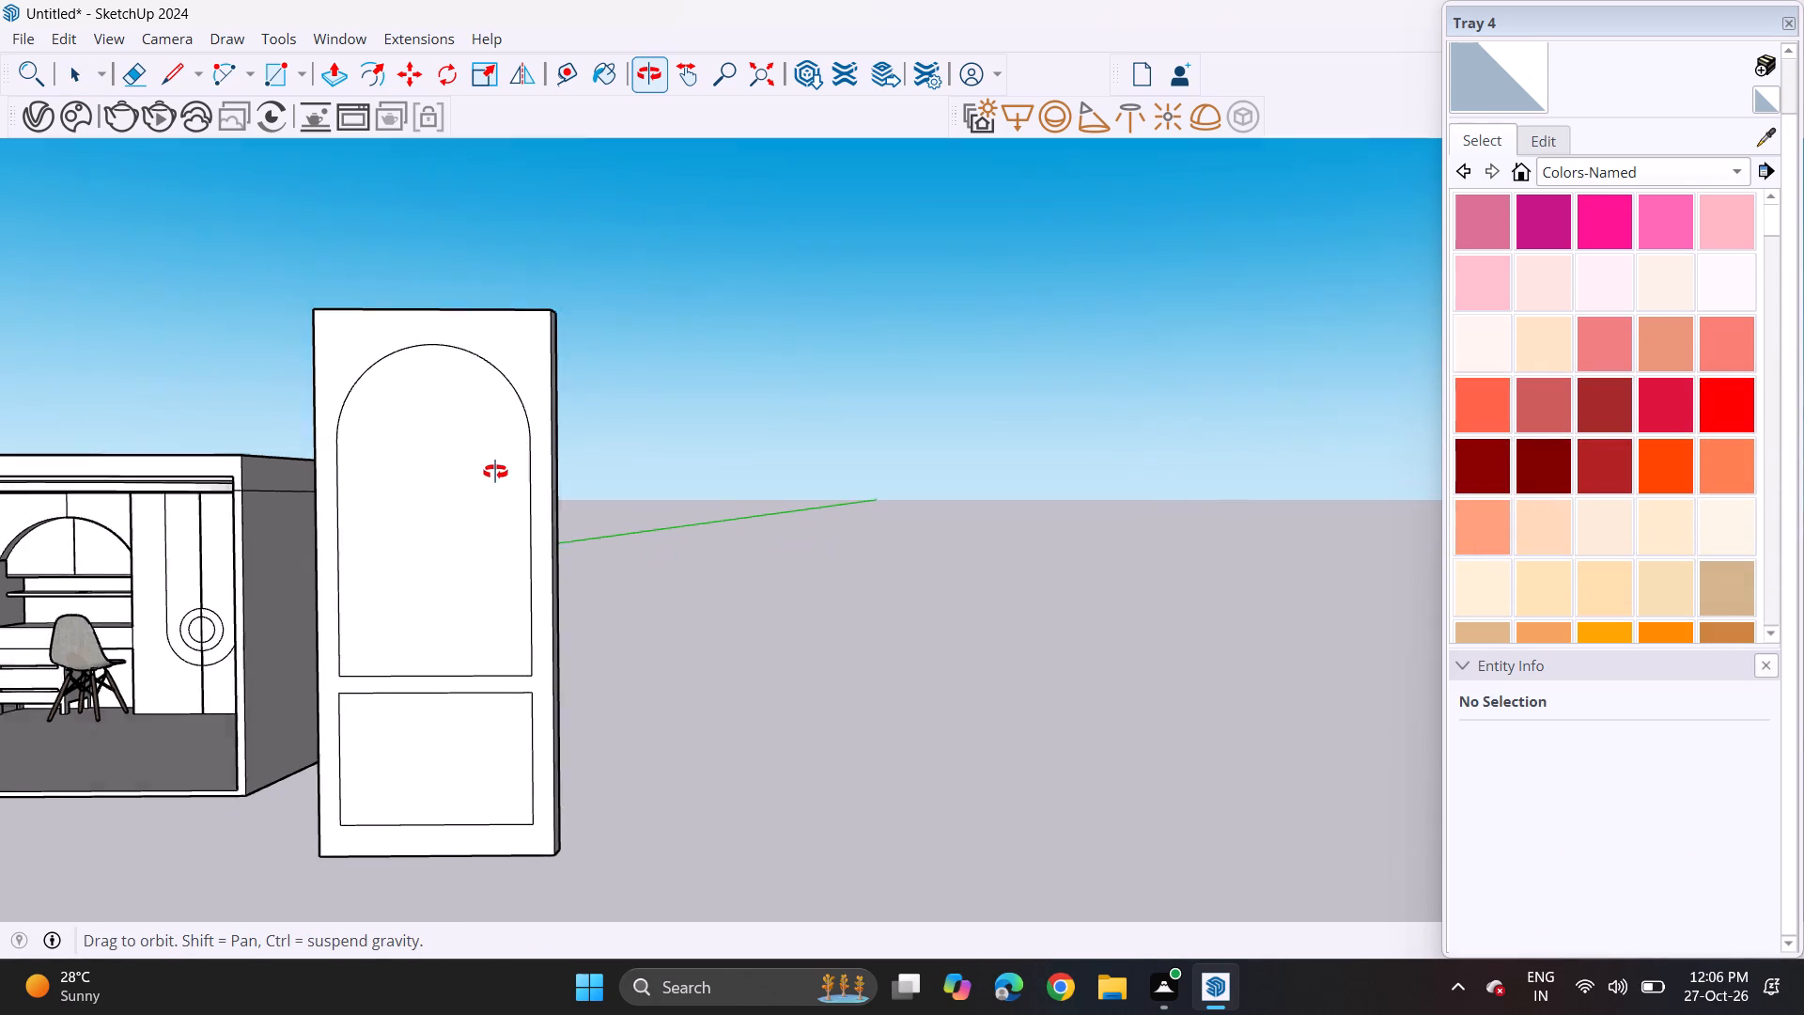
middle_drag(495, 472, 485, 473)
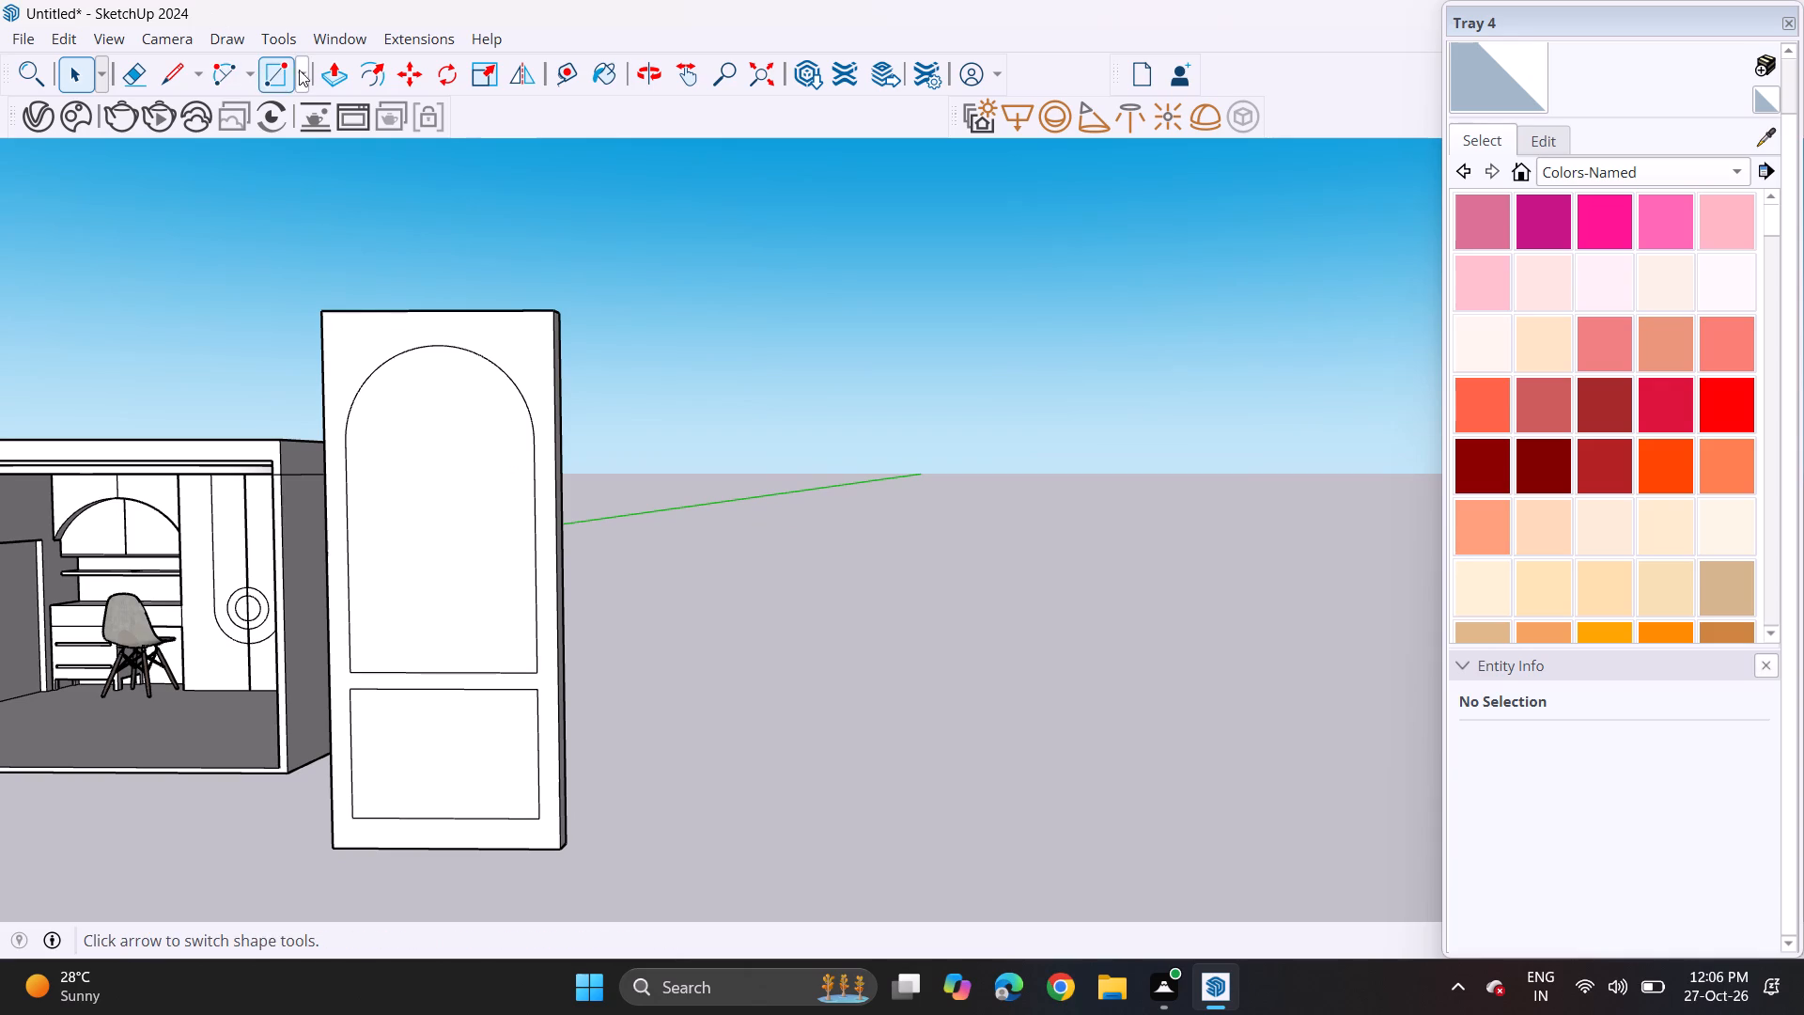
click(130, 82)
click(335, 74)
middle_drag(330, 503, 335, 541)
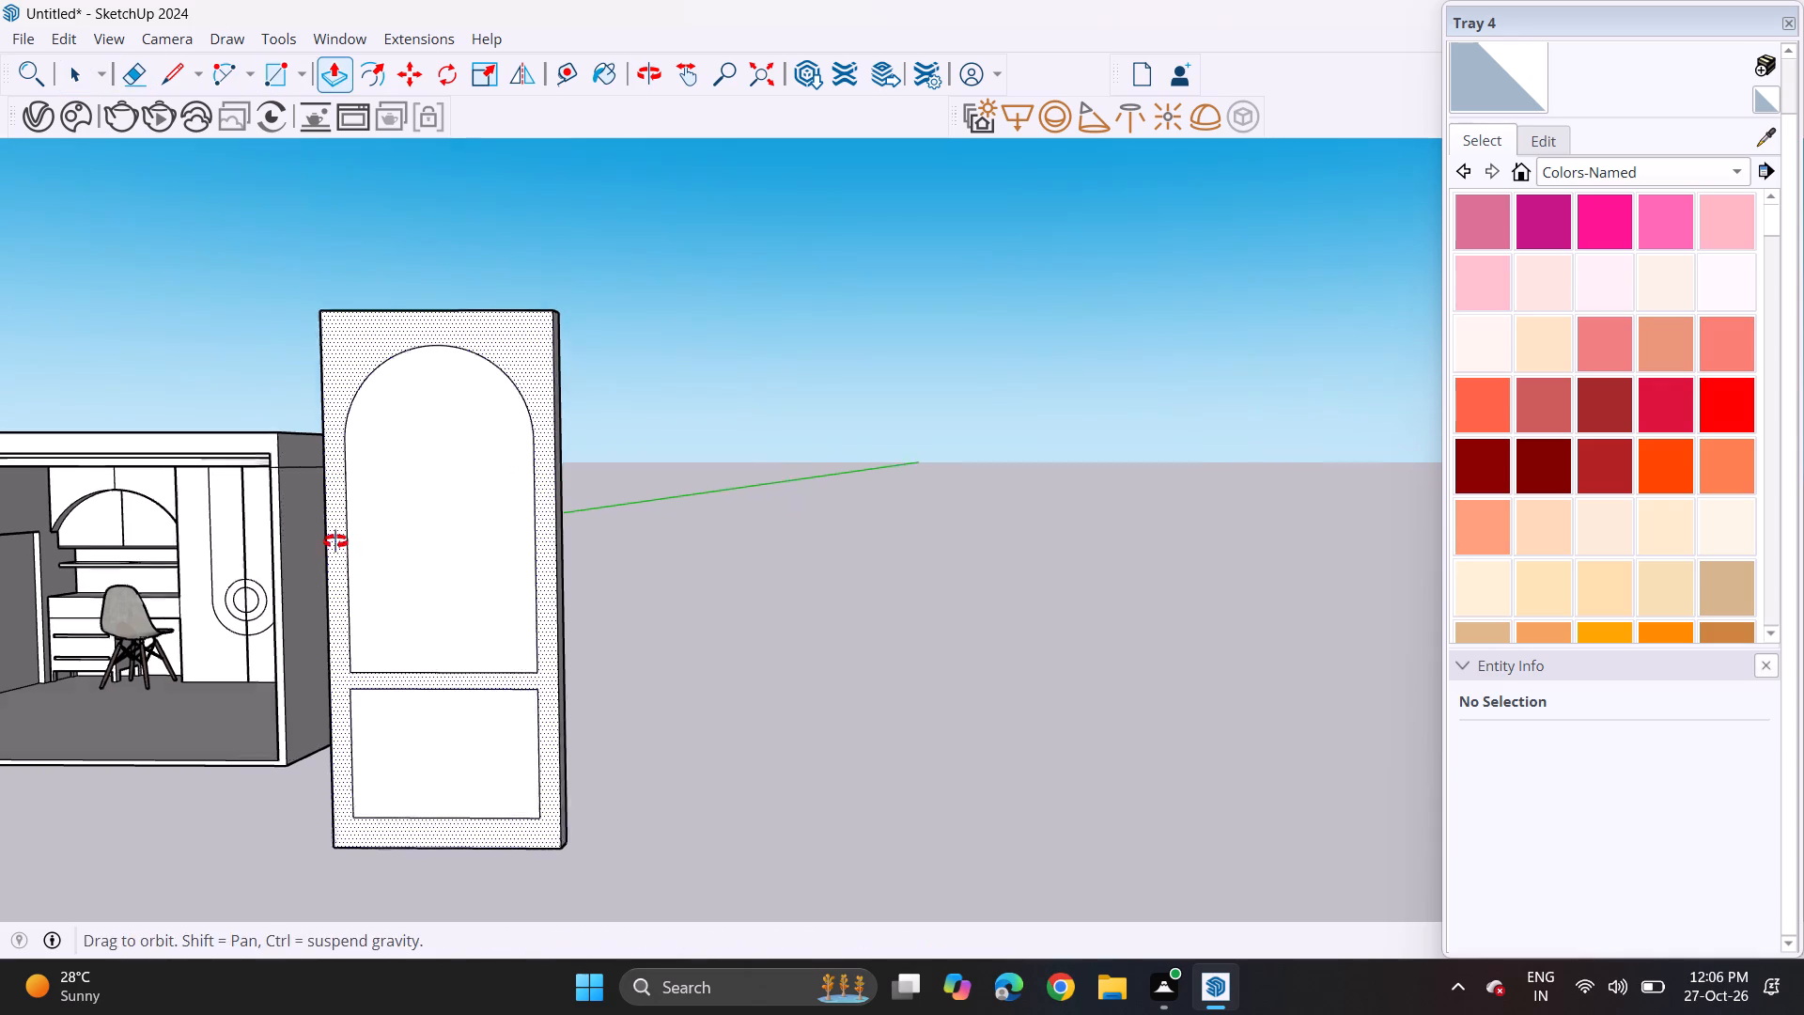
middle_drag(335, 541, 317, 602)
click(432, 632)
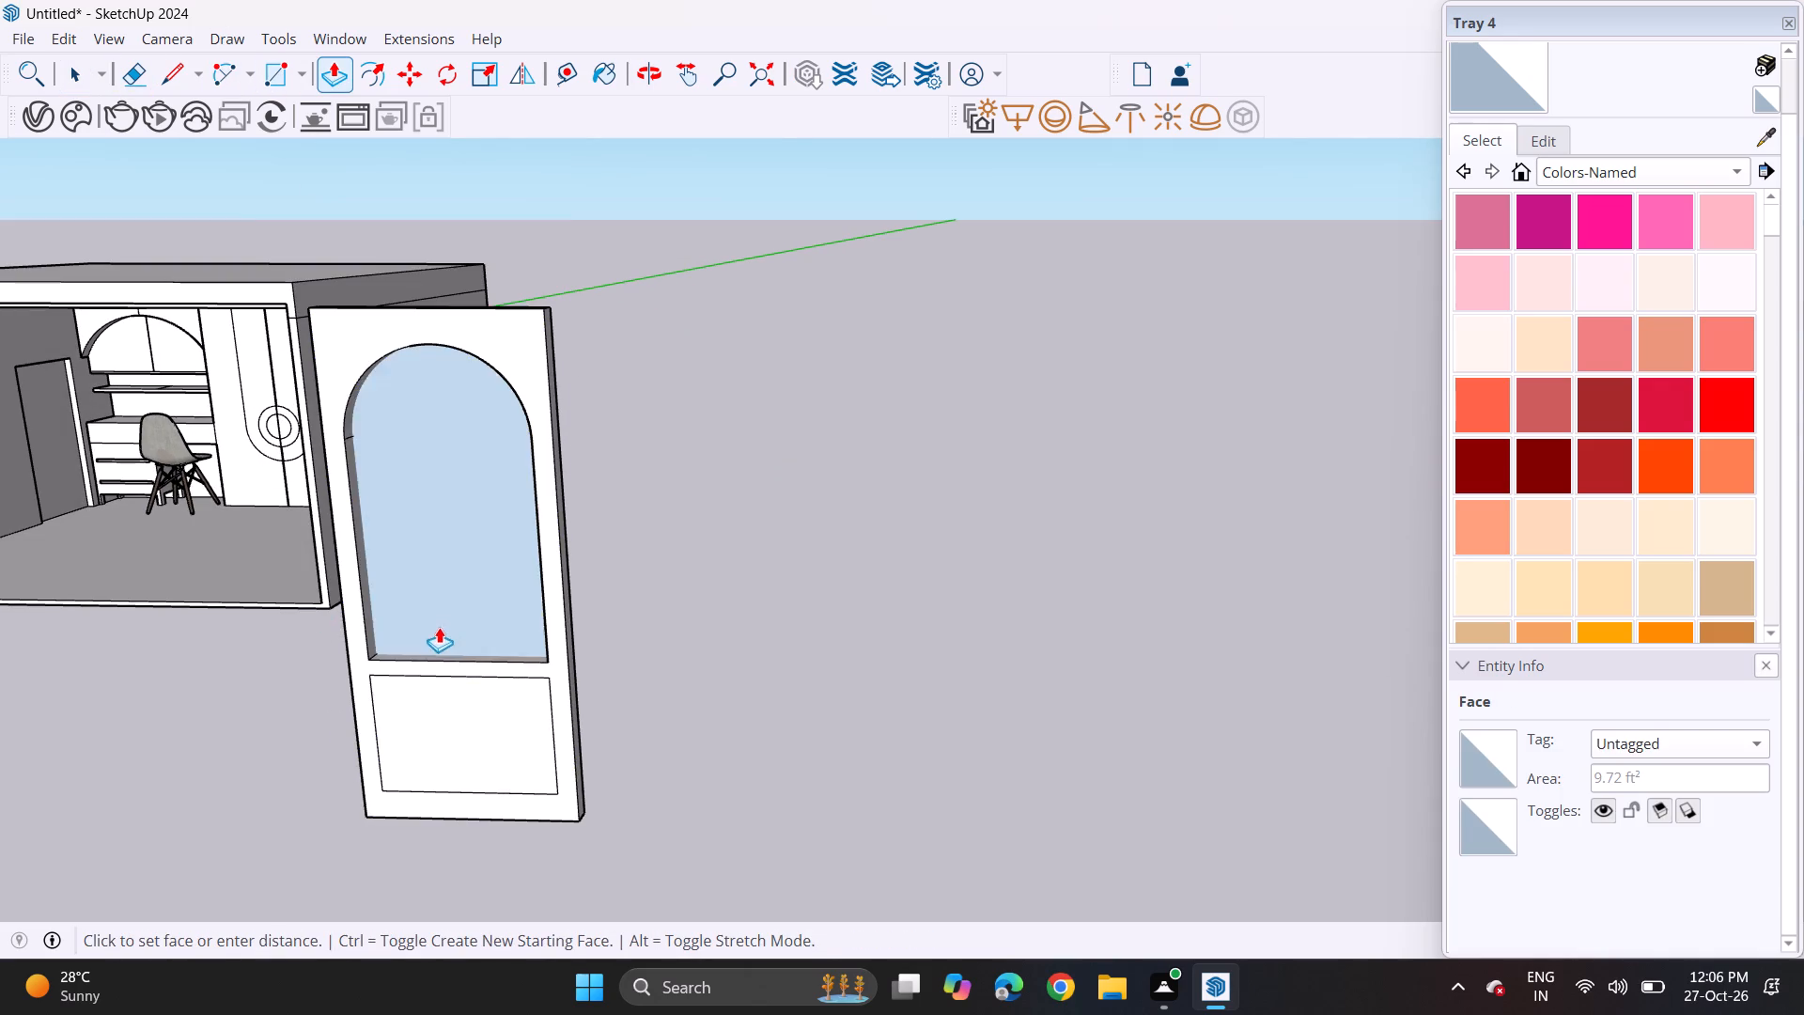
click(439, 629)
double_click(414, 778)
middle_drag(493, 697, 577, 544)
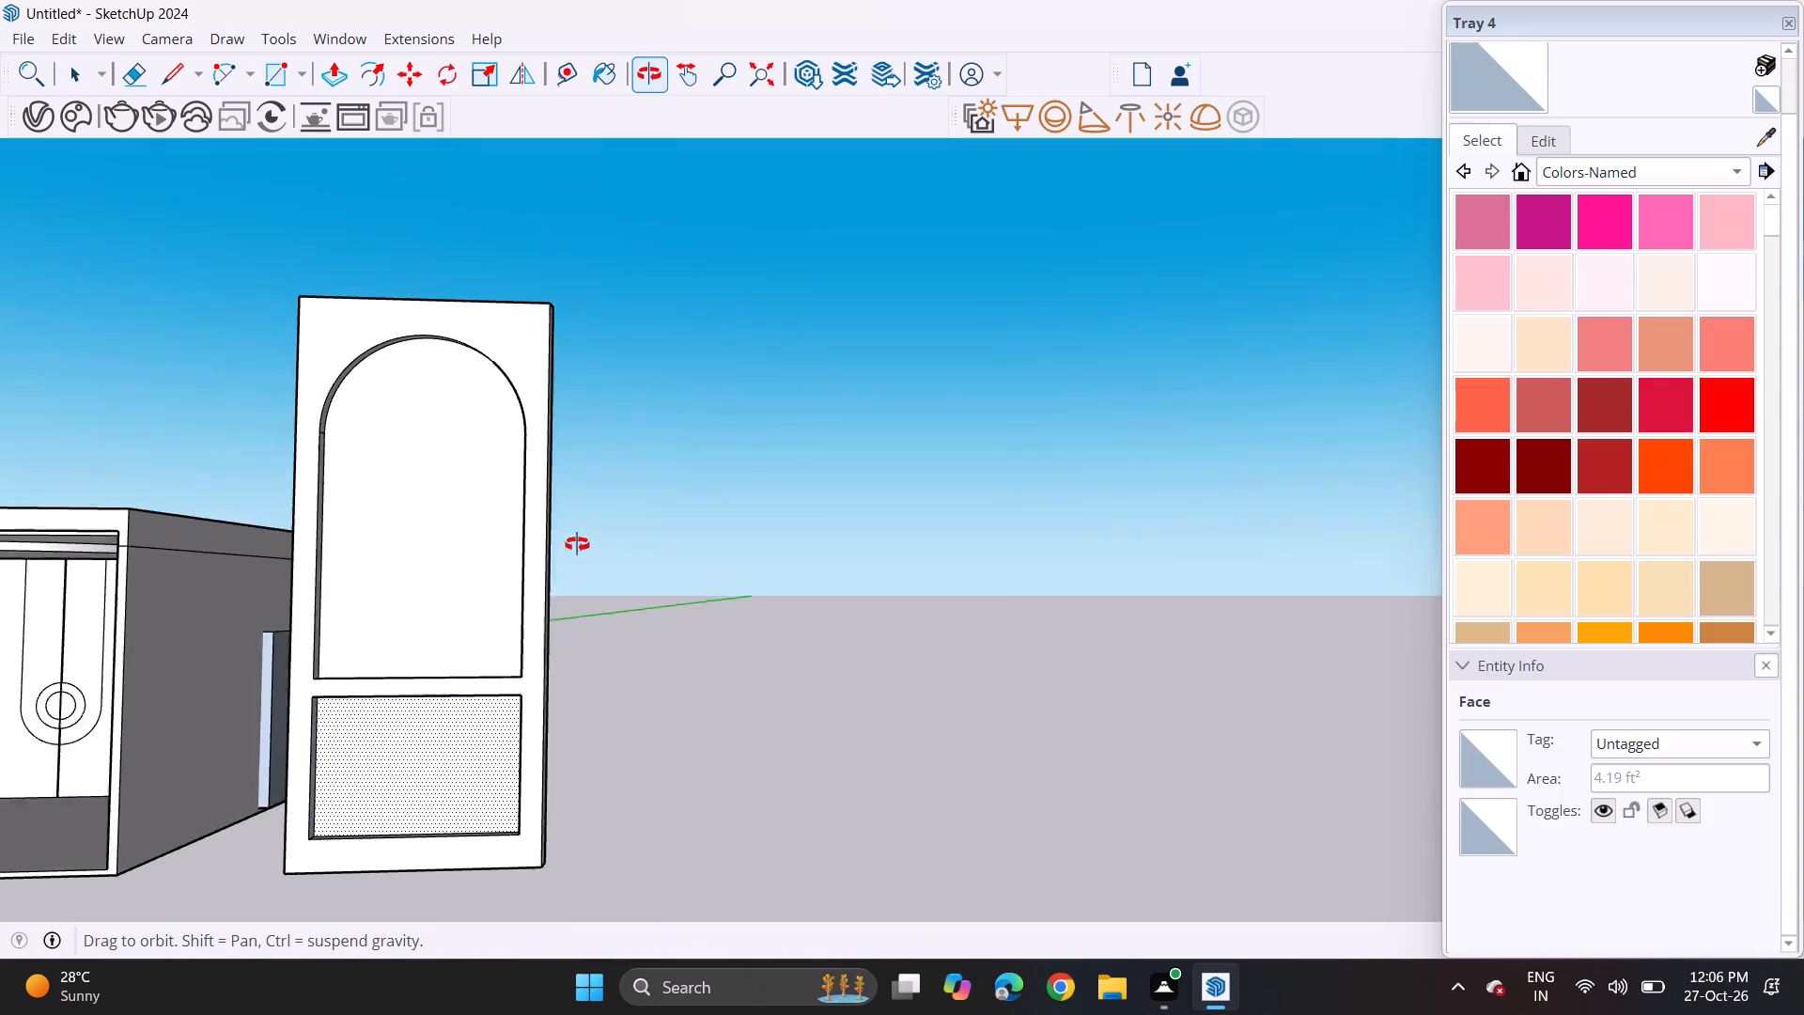
middle_drag(577, 544, 615, 572)
scroll(614, 556, down, 4)
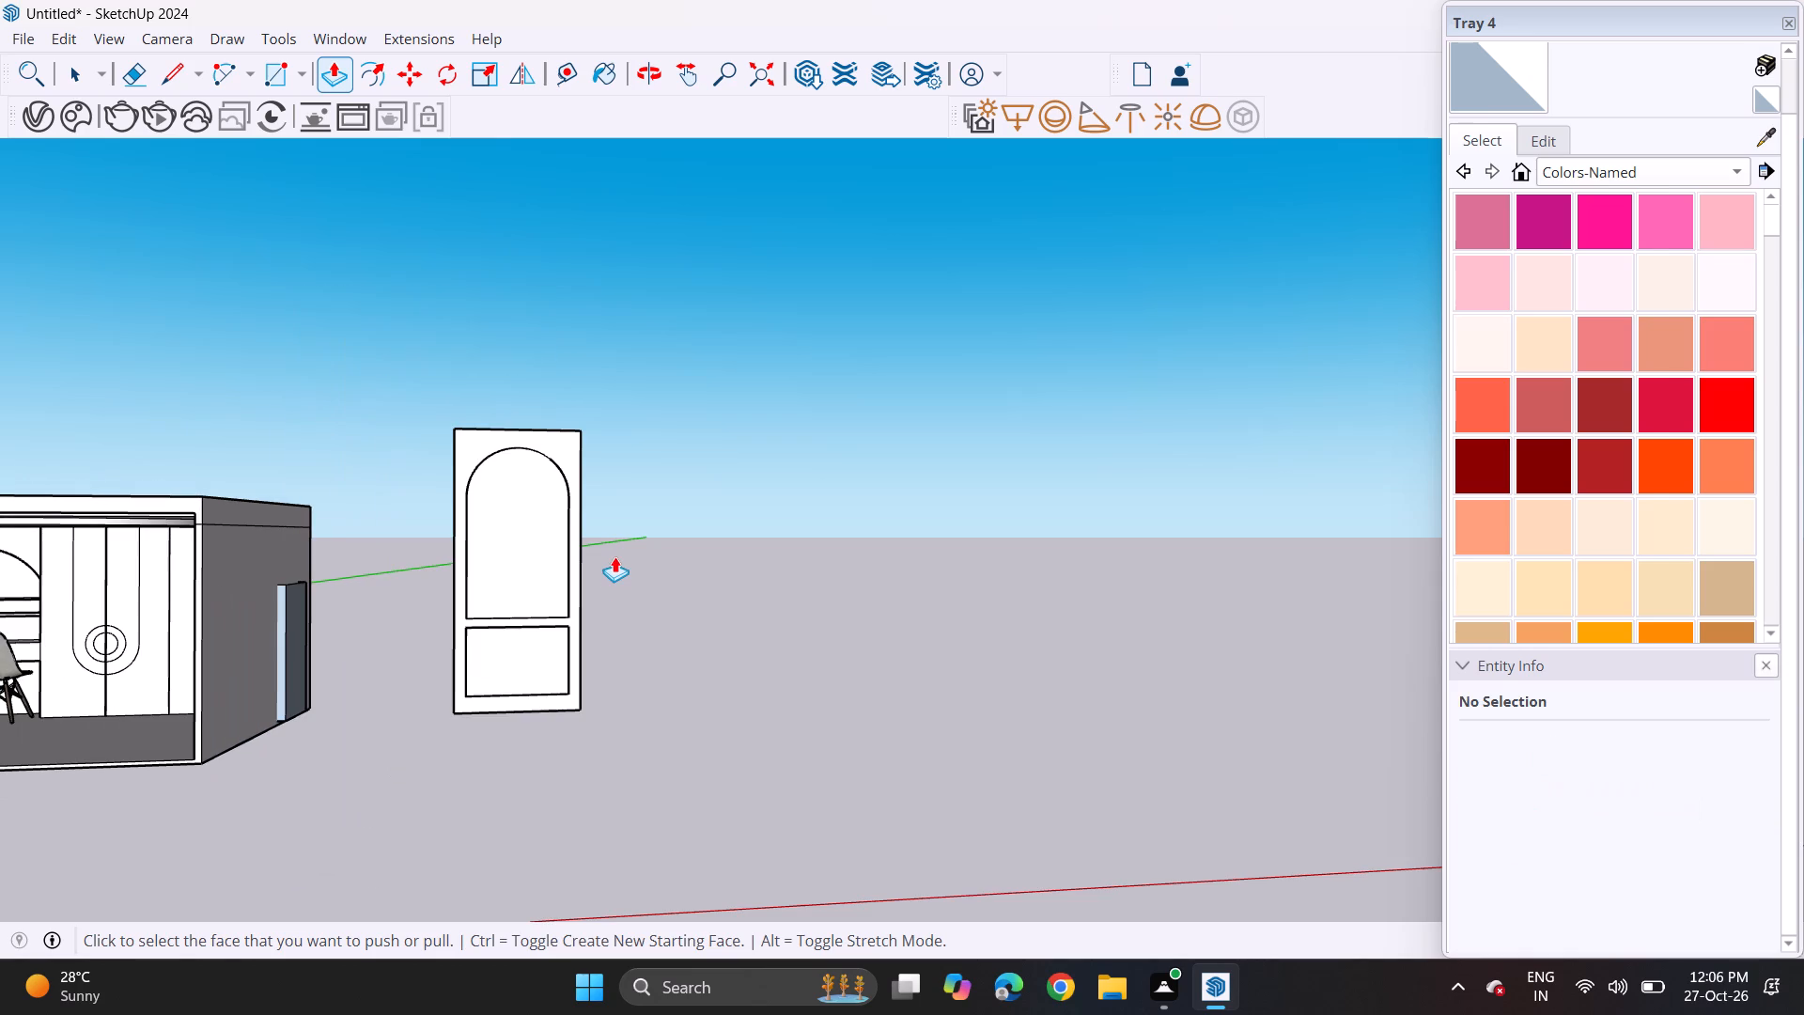
middle_drag(526, 412, 520, 432)
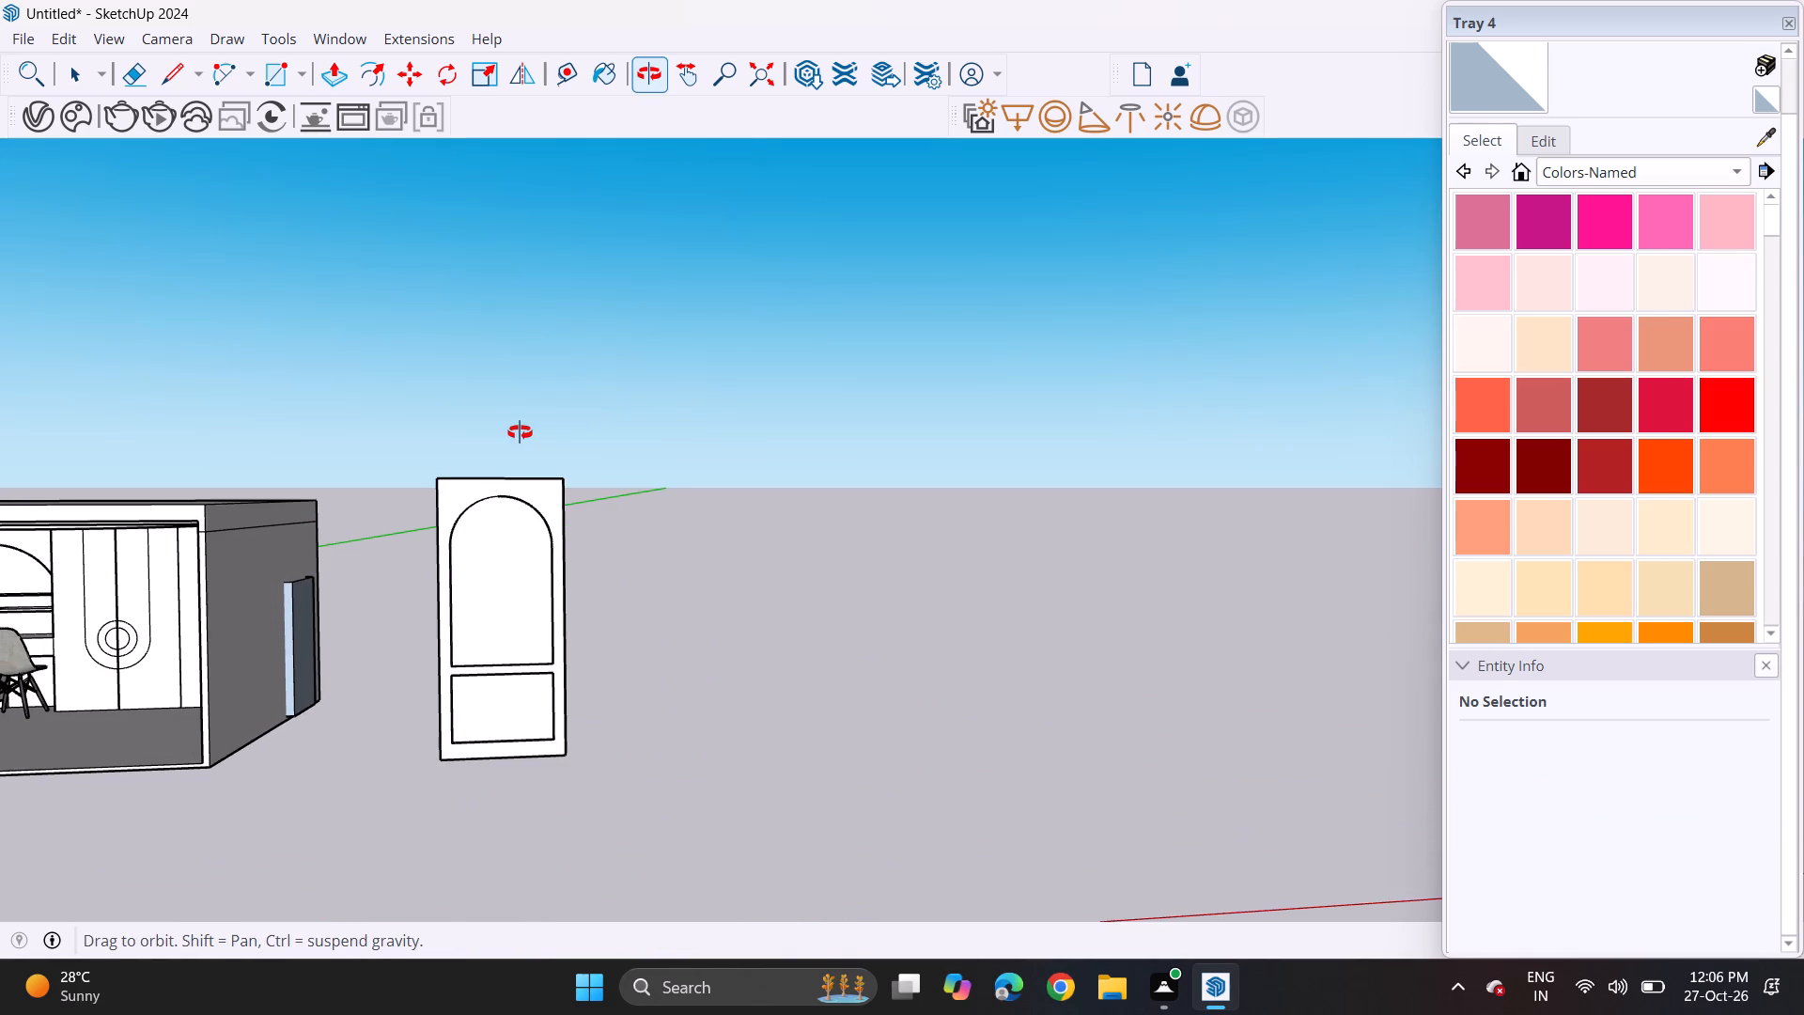
Group all the geometry of the standalone door leaf, including its arched and rectangular panels.
middle_drag(520, 432, 519, 432)
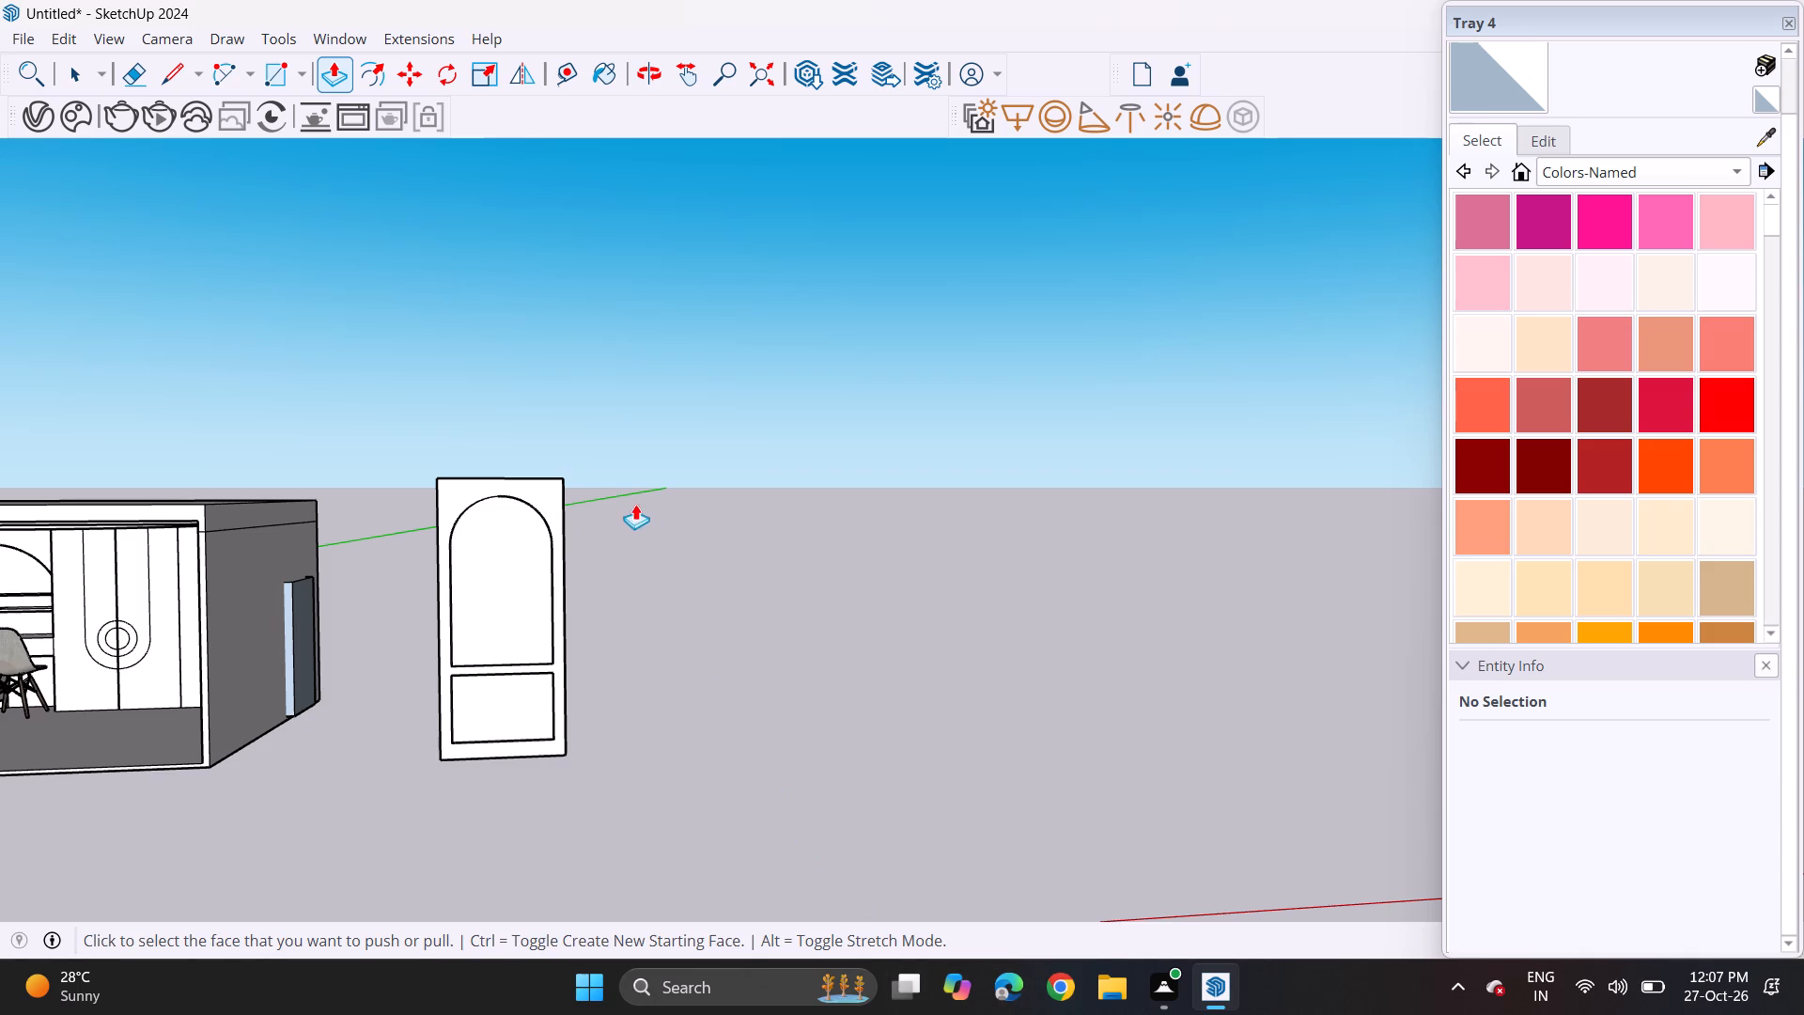
key(space)
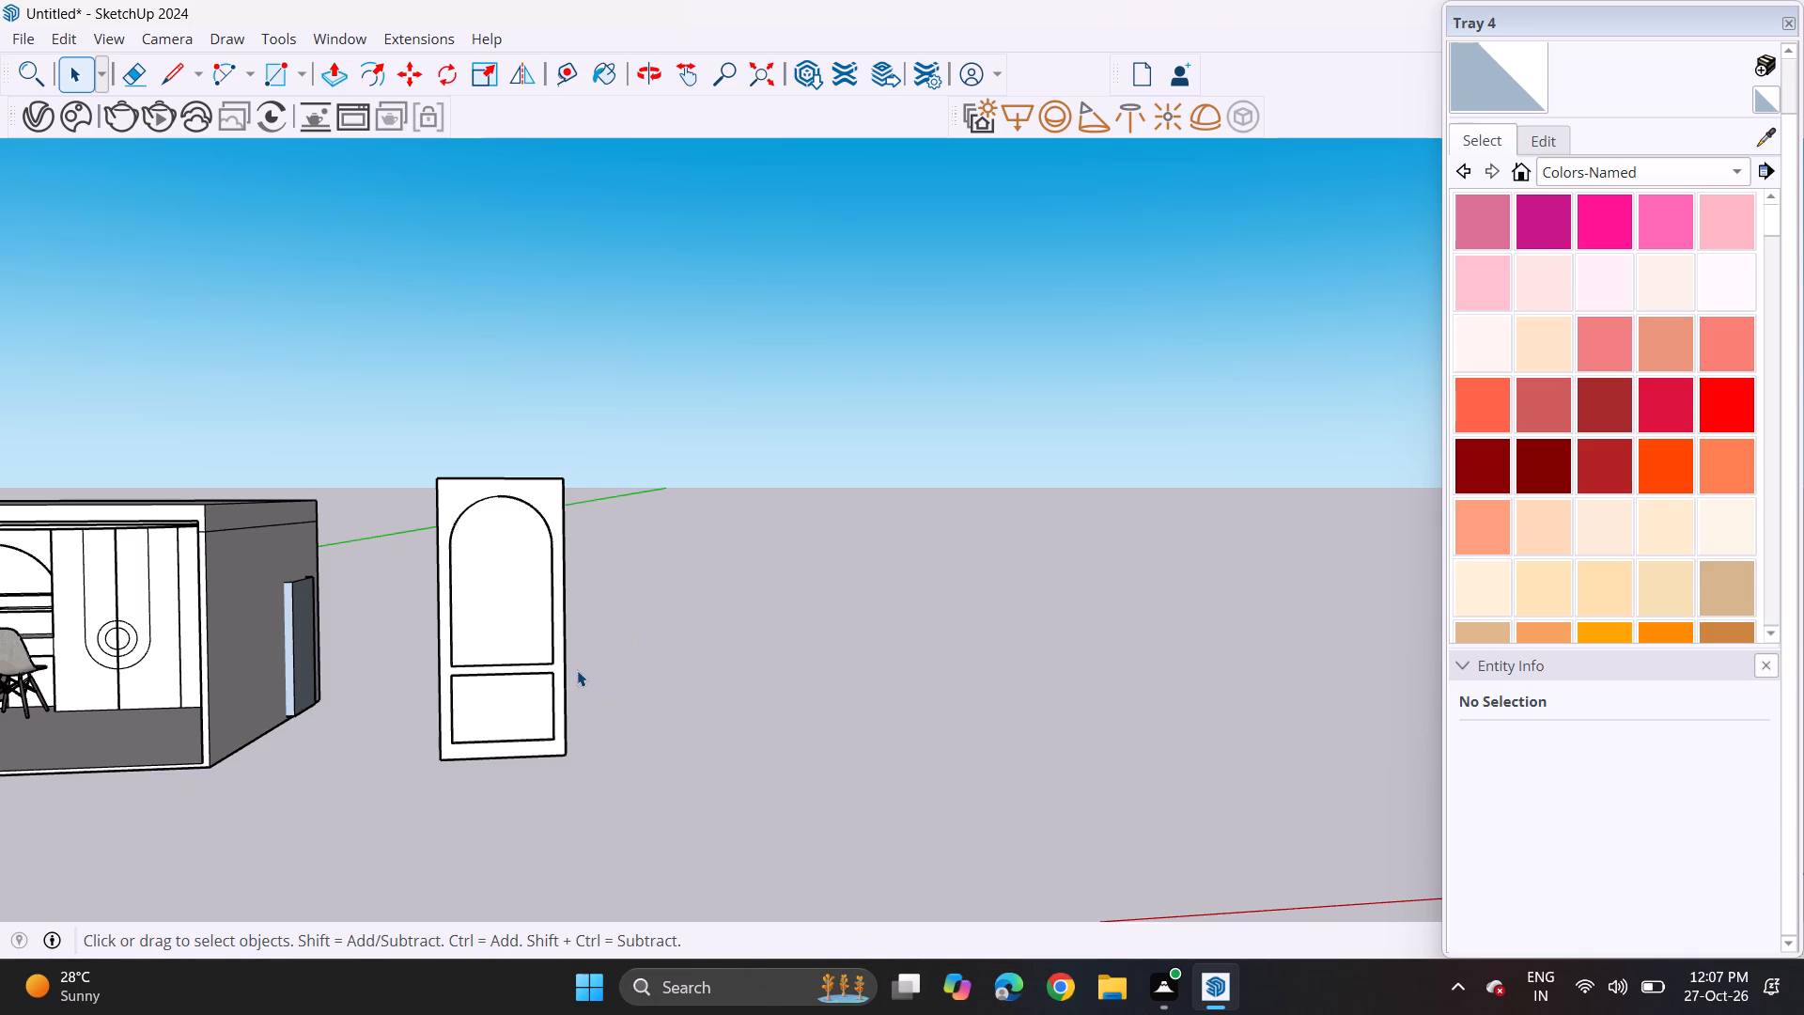
click(577, 670)
drag(386, 404, 616, 807)
click(522, 634)
right_click(522, 634)
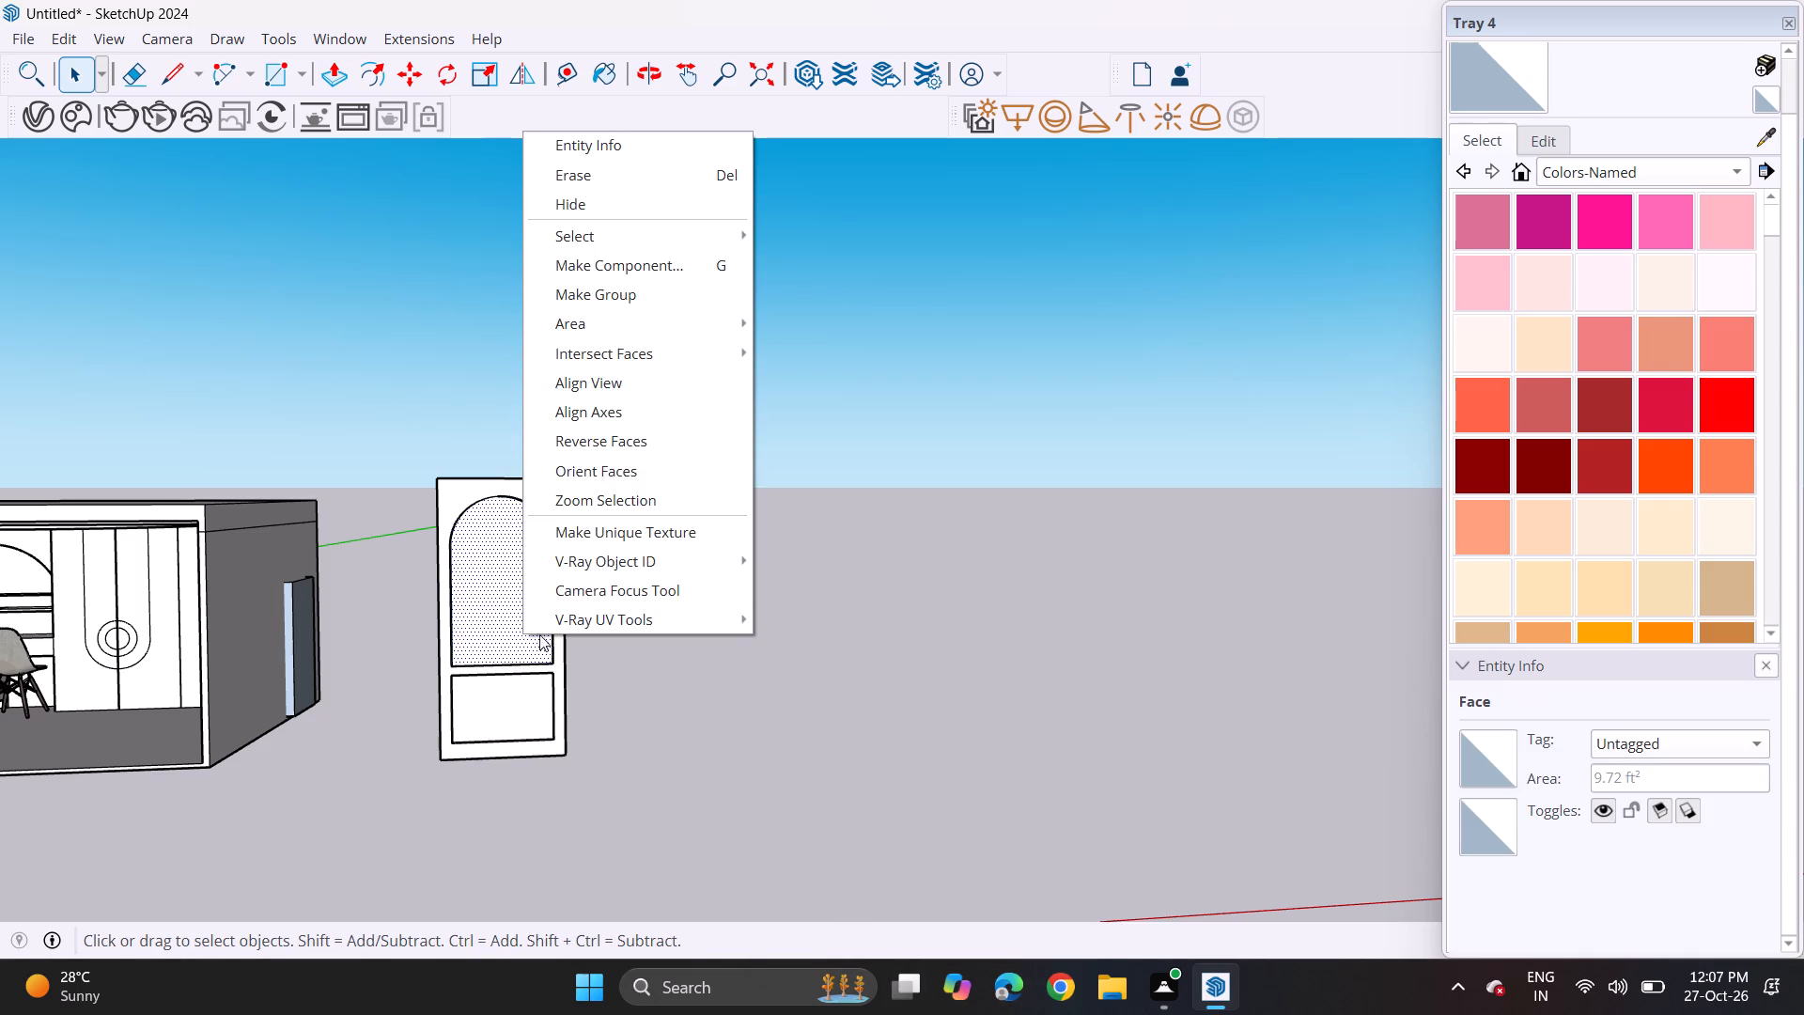
drag(398, 403, 544, 804)
drag(428, 424, 661, 881)
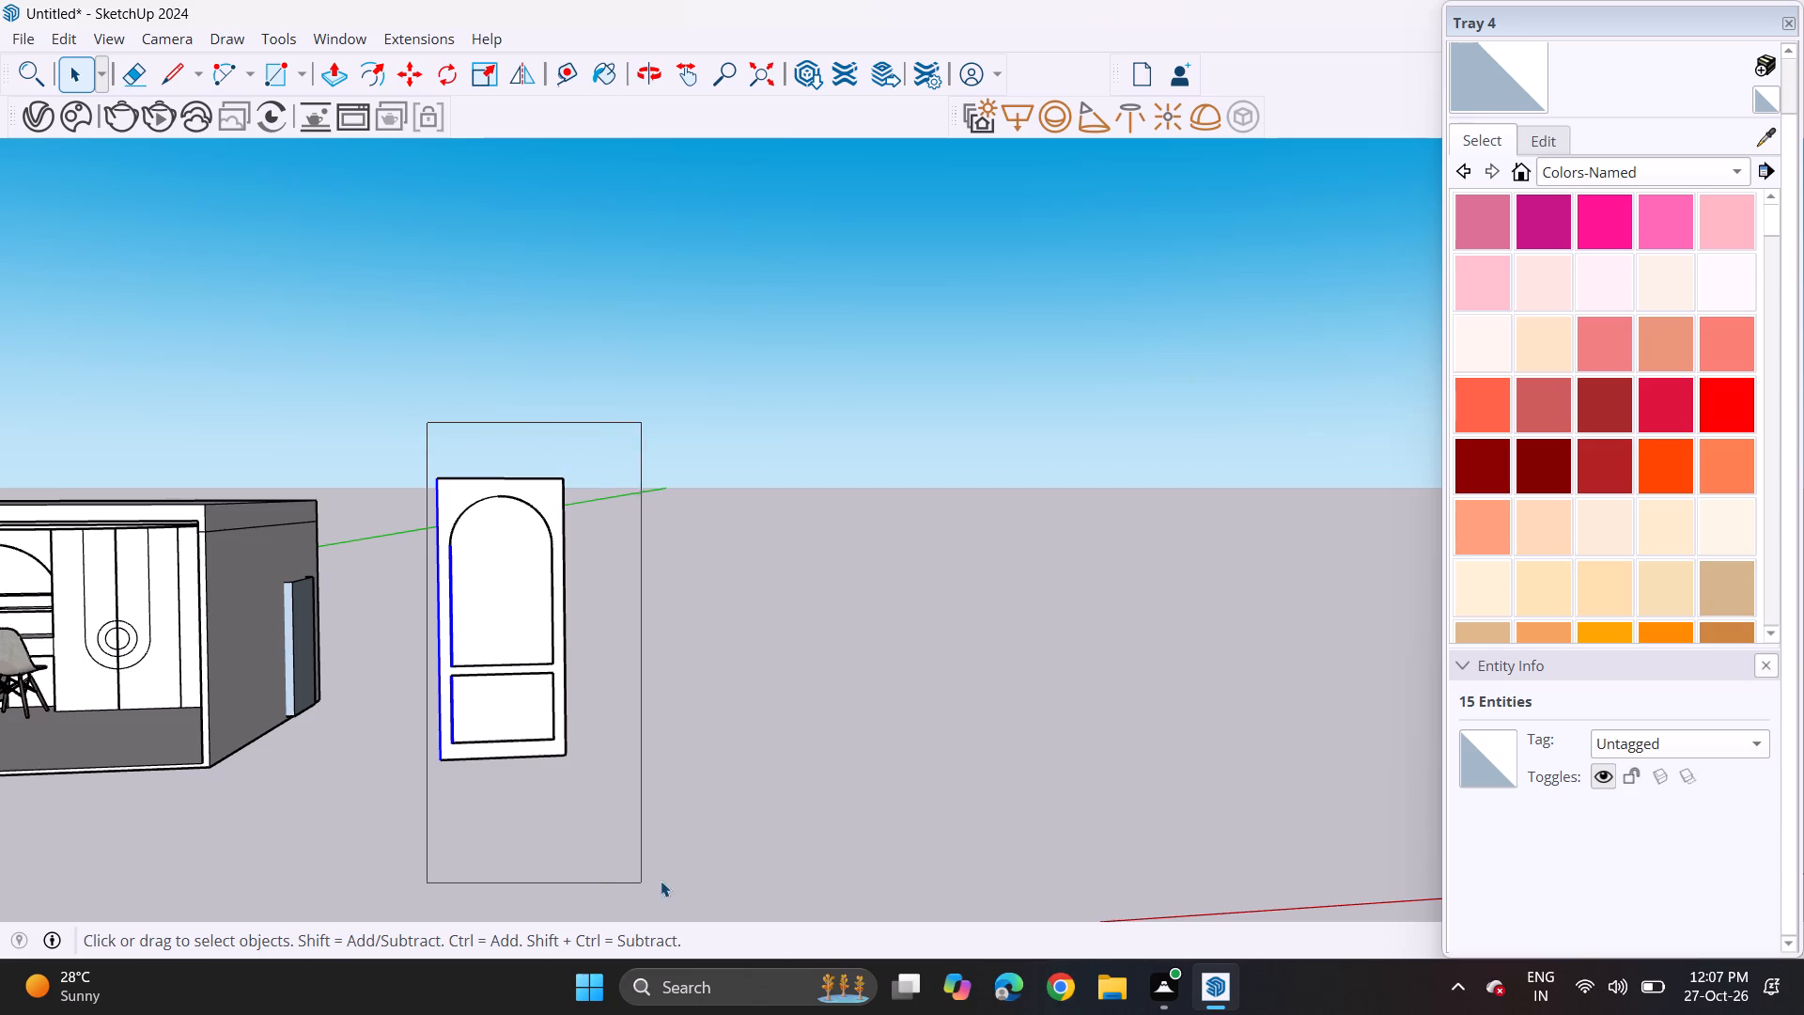
drag(661, 881, 661, 879)
right_click(458, 631)
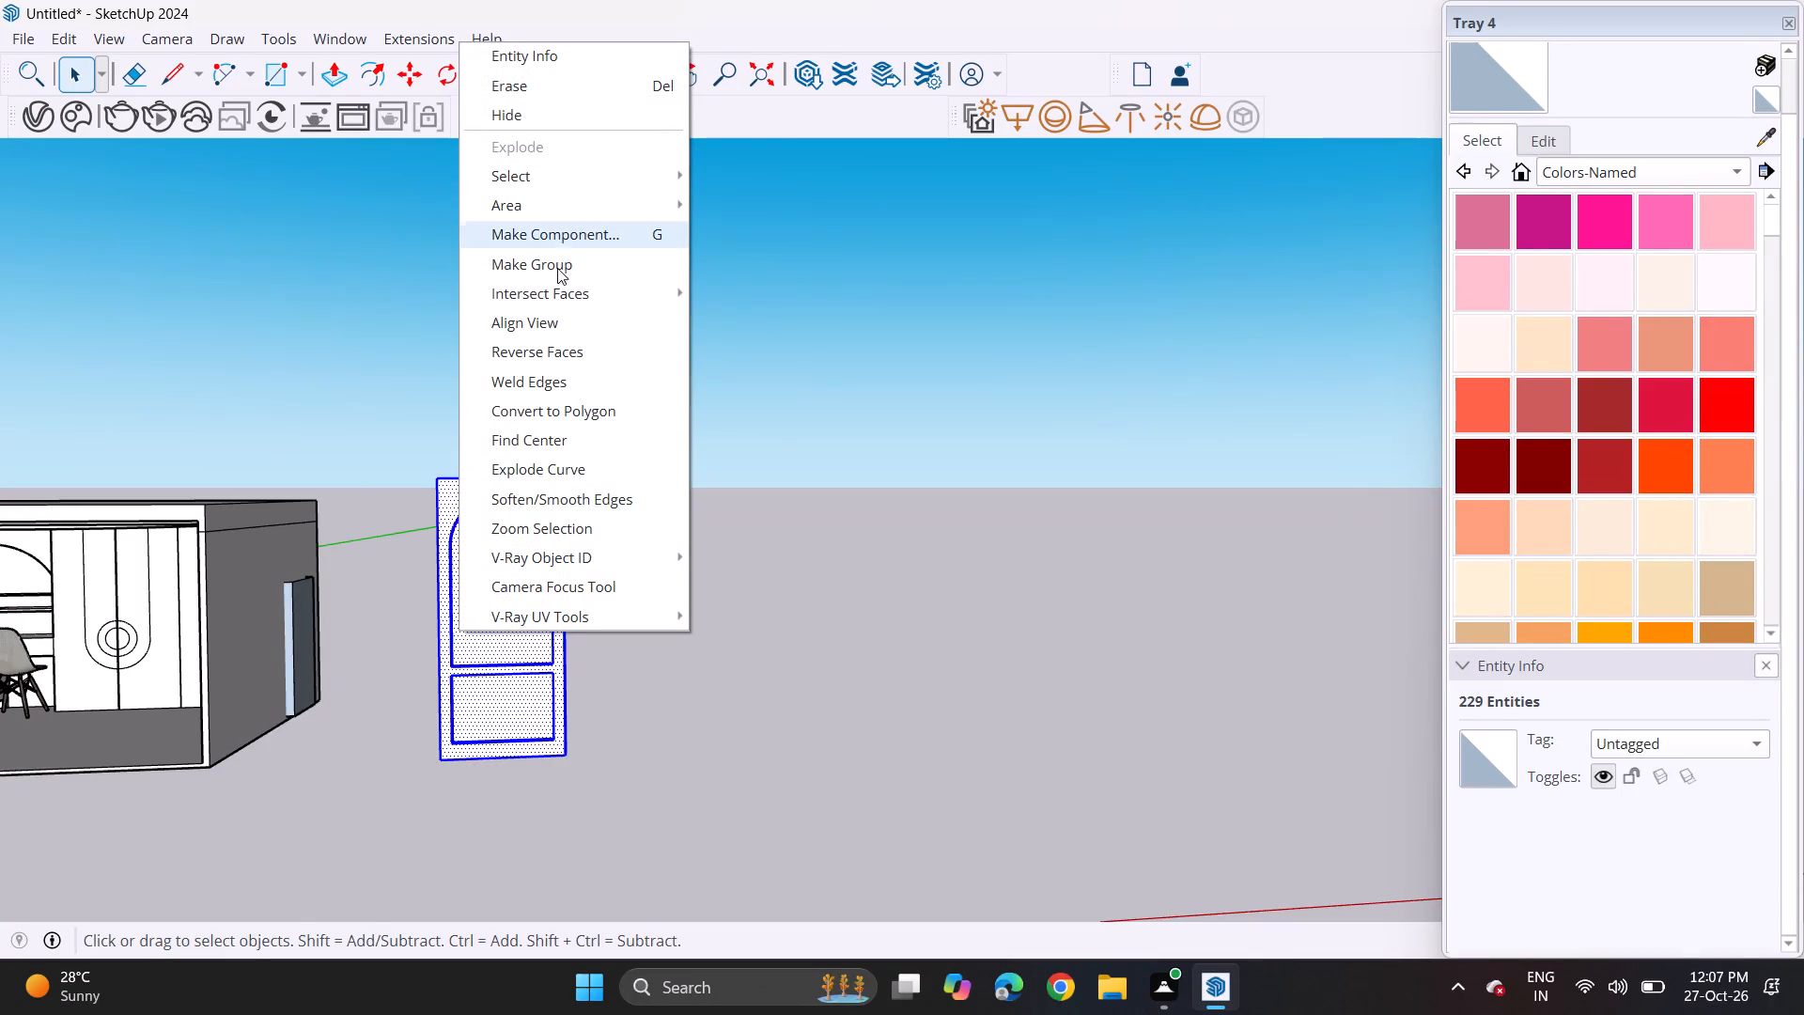
click(555, 276)
scroll(474, 590, down, 3)
scroll(479, 610, up, 1)
scroll(485, 611, down, 4)
scroll(457, 676, up, 1)
scroll(457, 677, down, 8)
scroll(450, 722, up, 1)
Rotate the door leaf group a quarter turn about the vertical axis, parallel to the room's side walls.
middle_drag(450, 722, 488, 554)
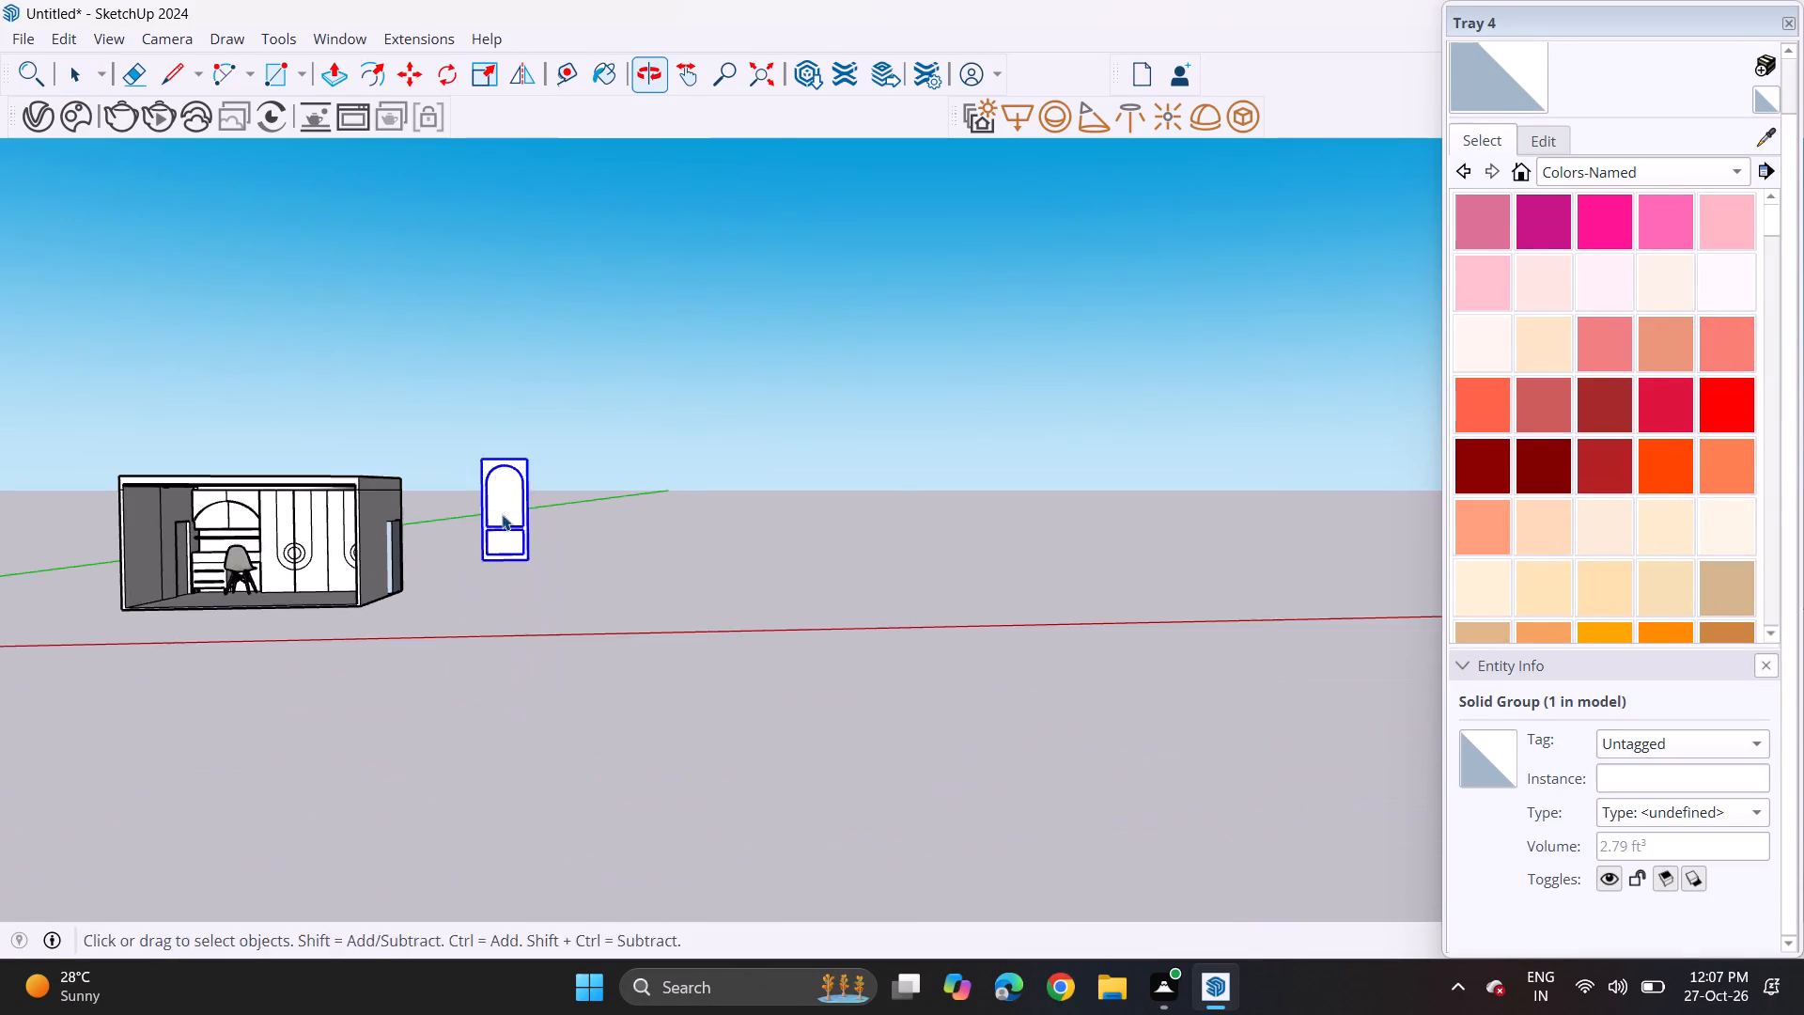
middle_drag(503, 530, 501, 695)
click(379, 79)
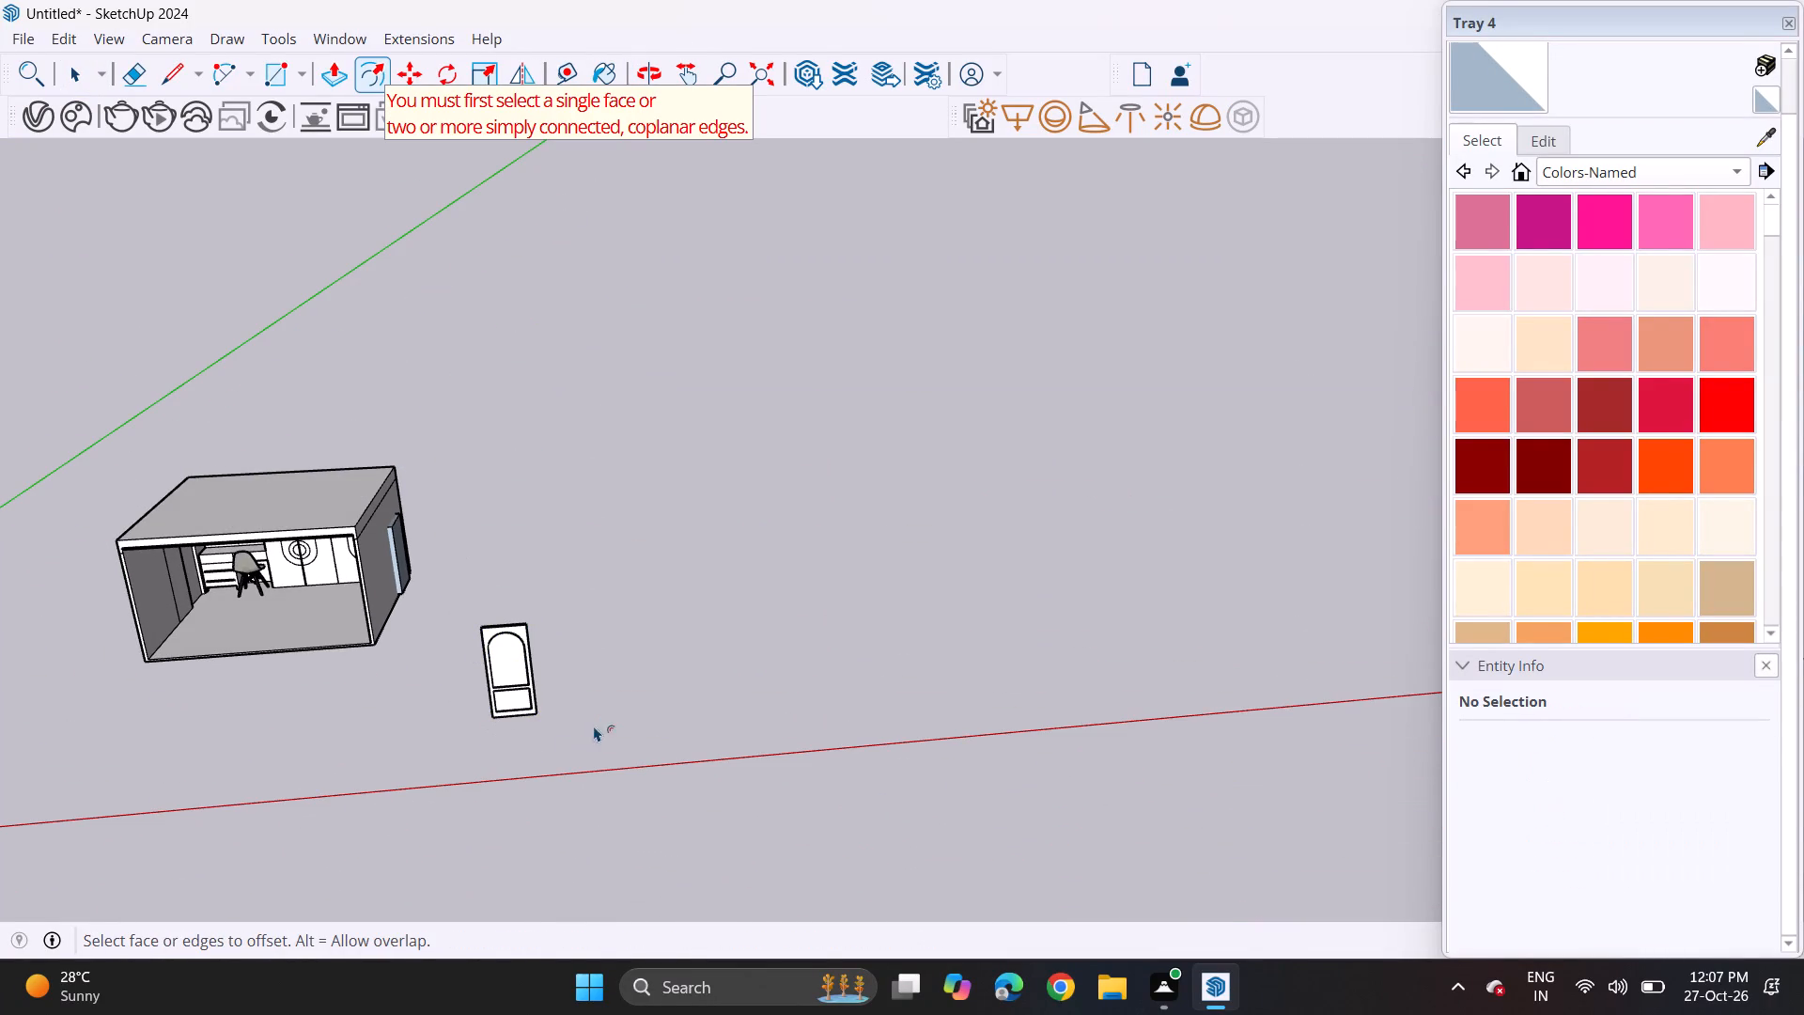
click(450, 90)
click(448, 74)
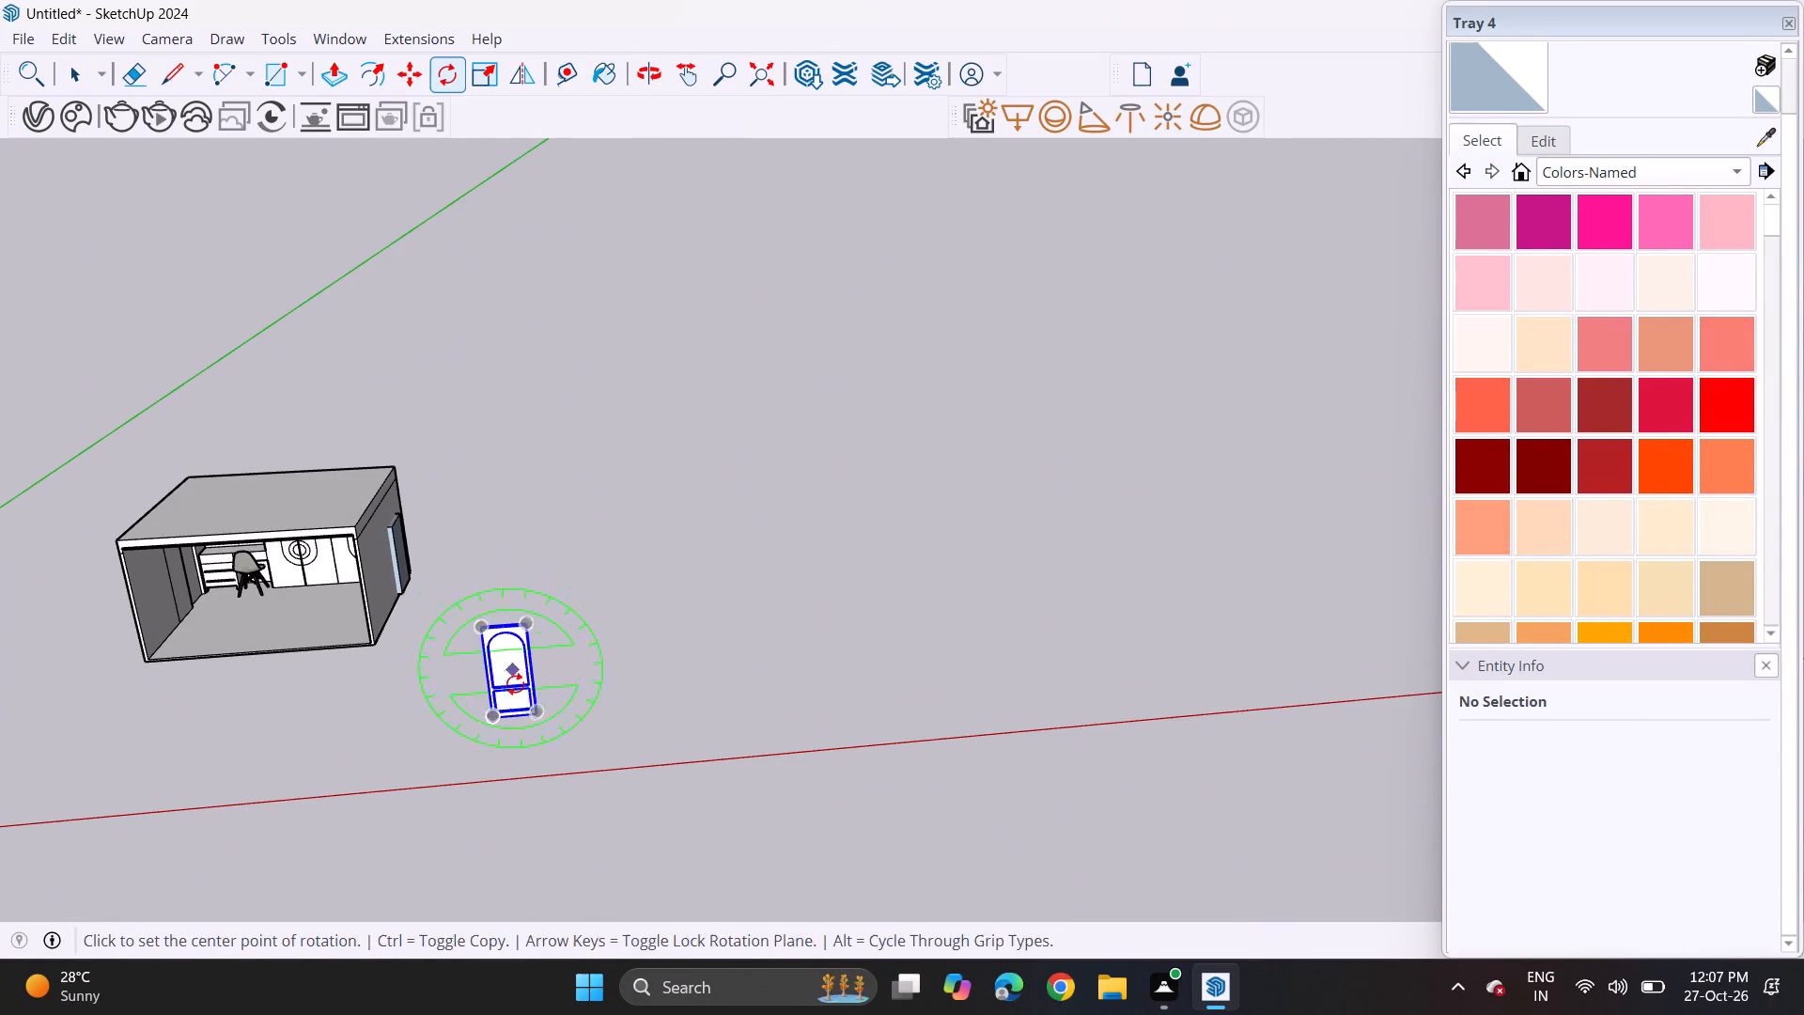
click(609, 727)
click(661, 728)
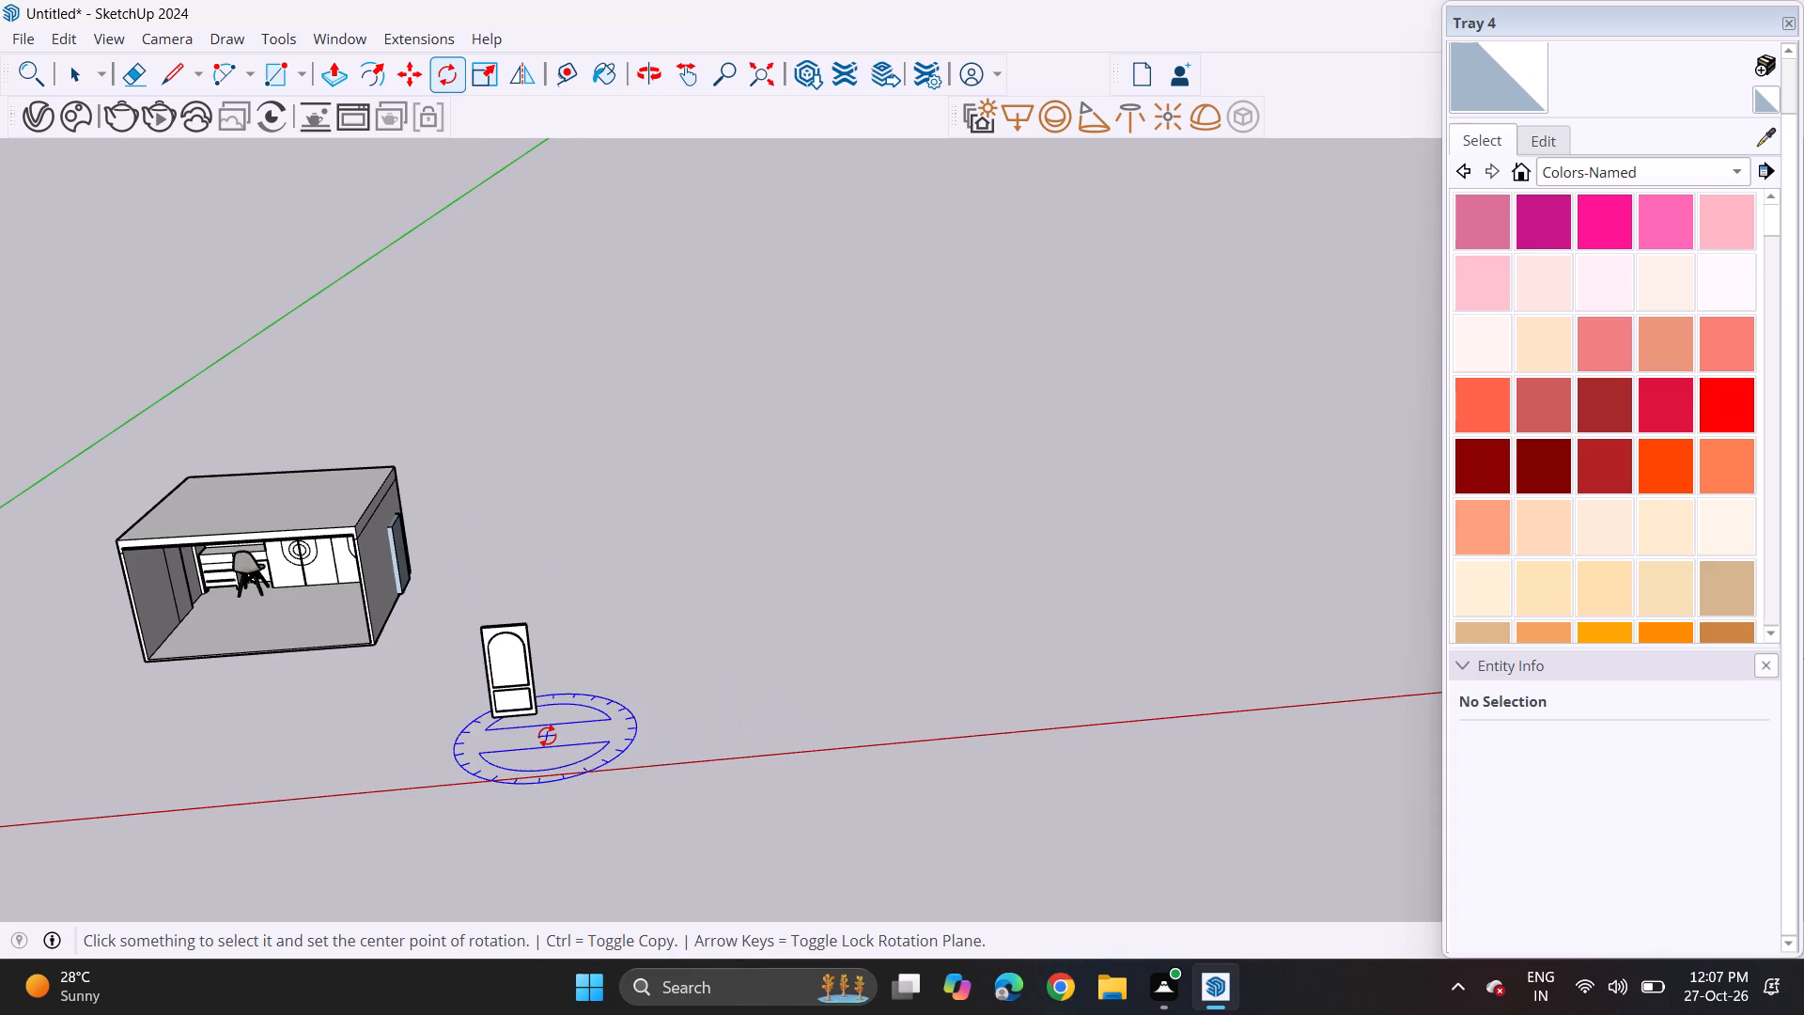
click(547, 736)
key(space)
click(517, 680)
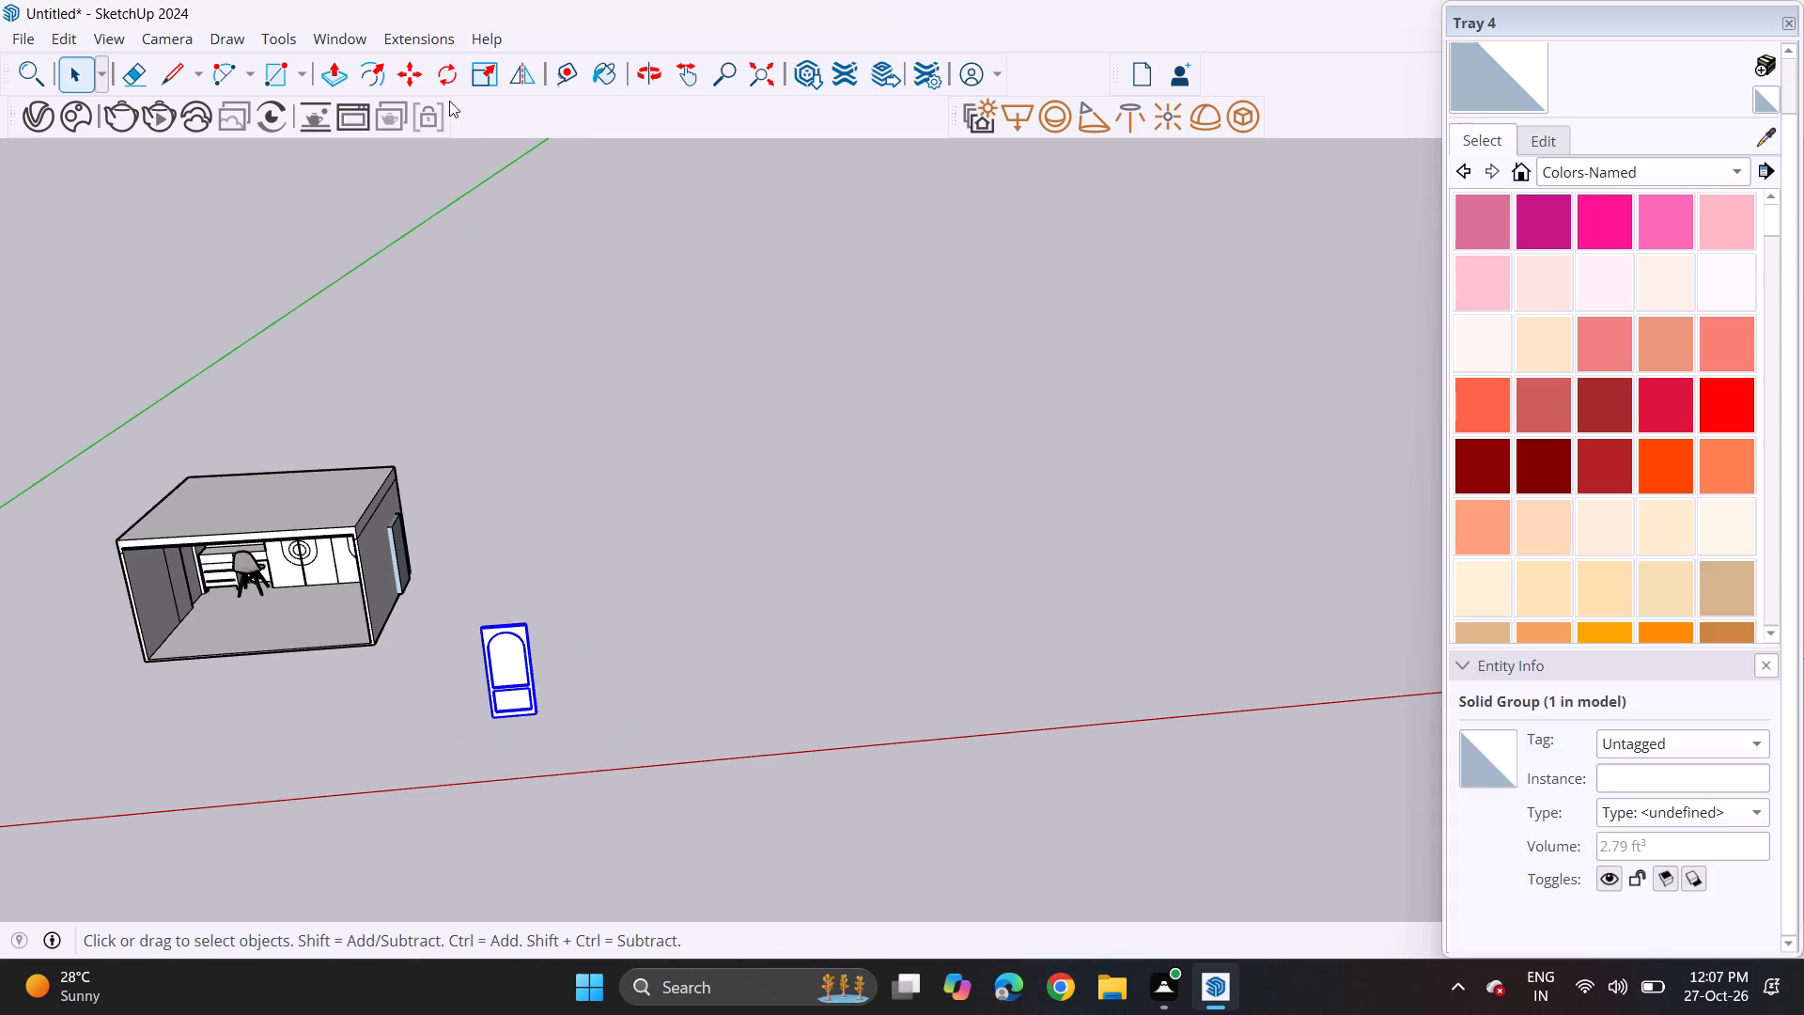
click(442, 73)
click(582, 726)
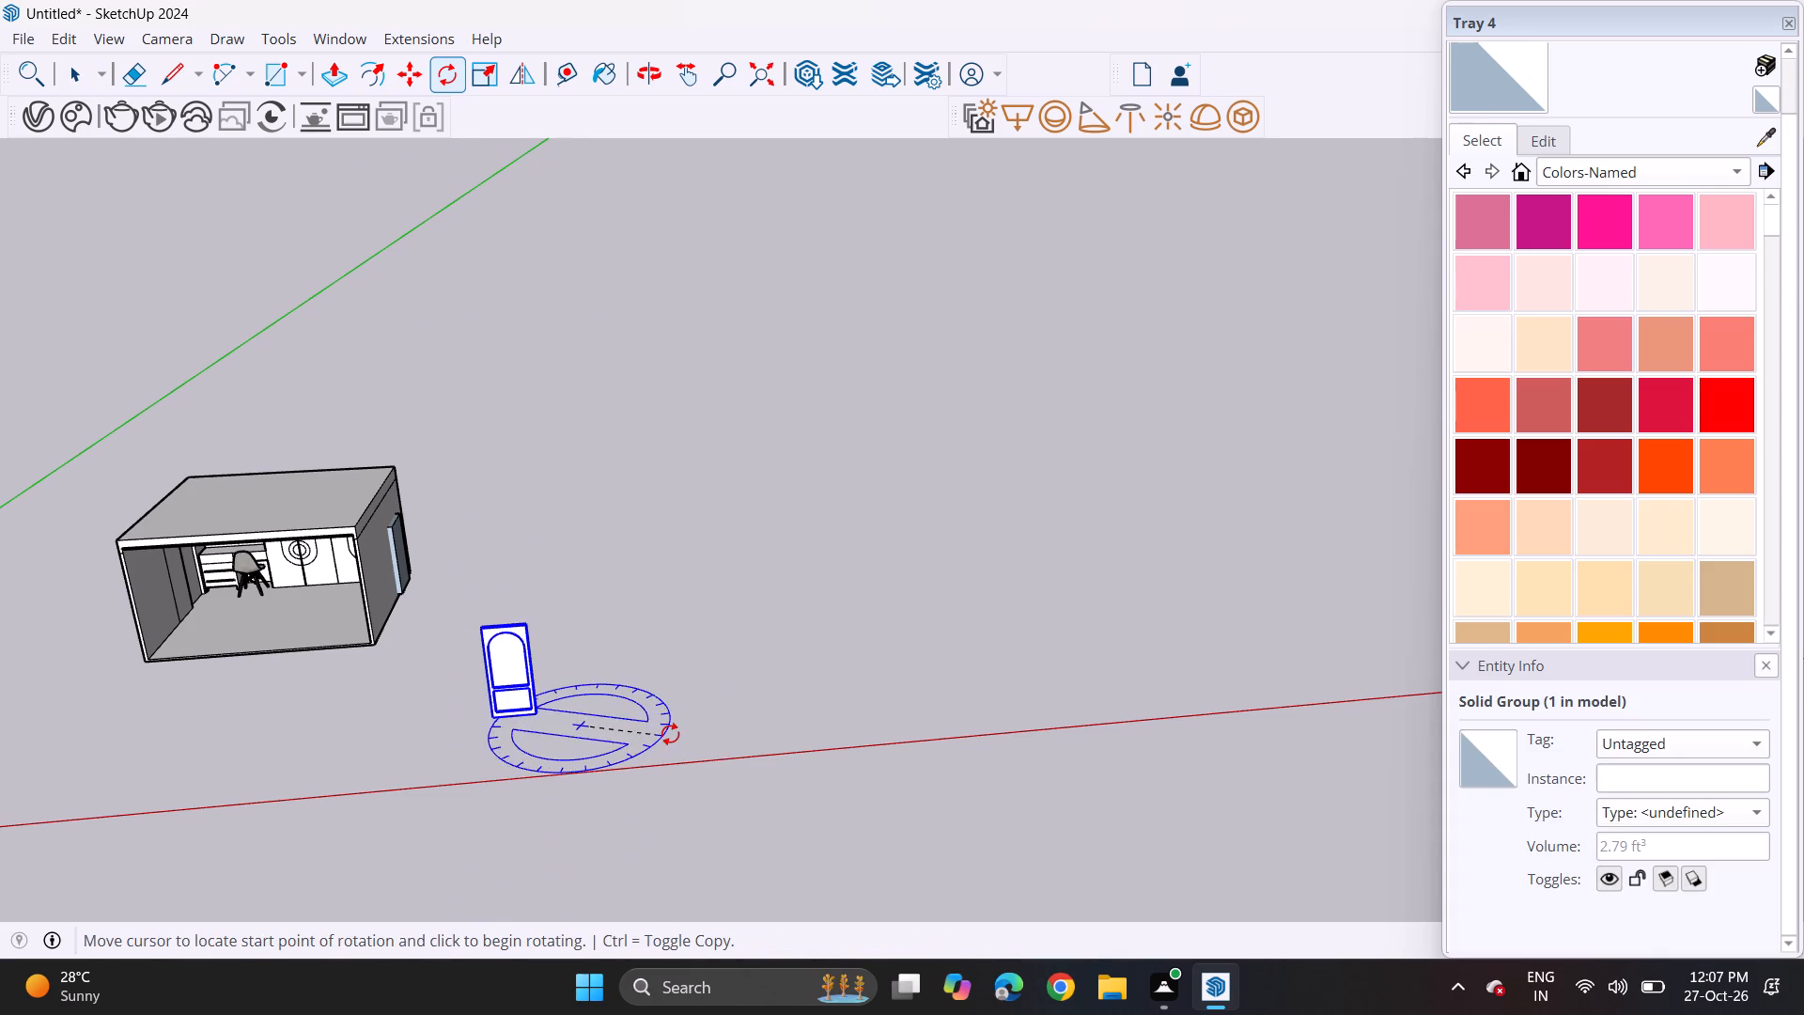
click(683, 715)
click(594, 592)
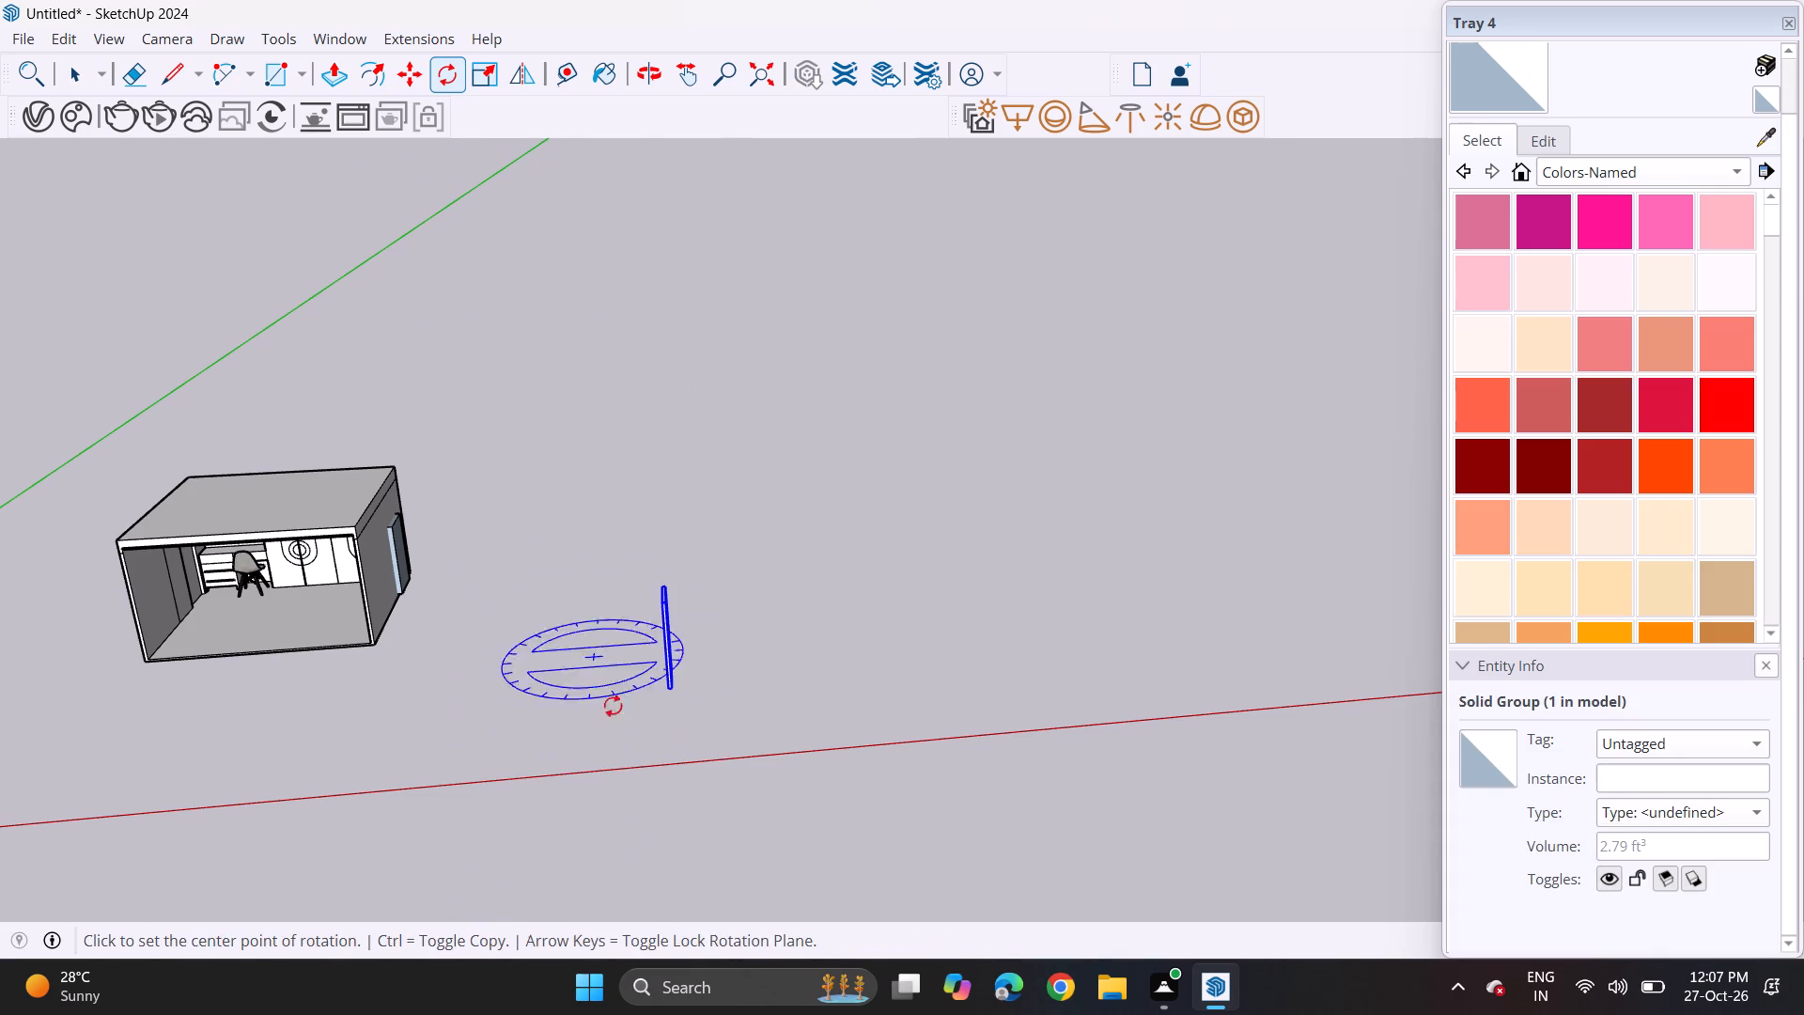
Move the door leaf into the room and place it in the side wall's door recess beside the desk.
middle_drag(722, 725, 447, 693)
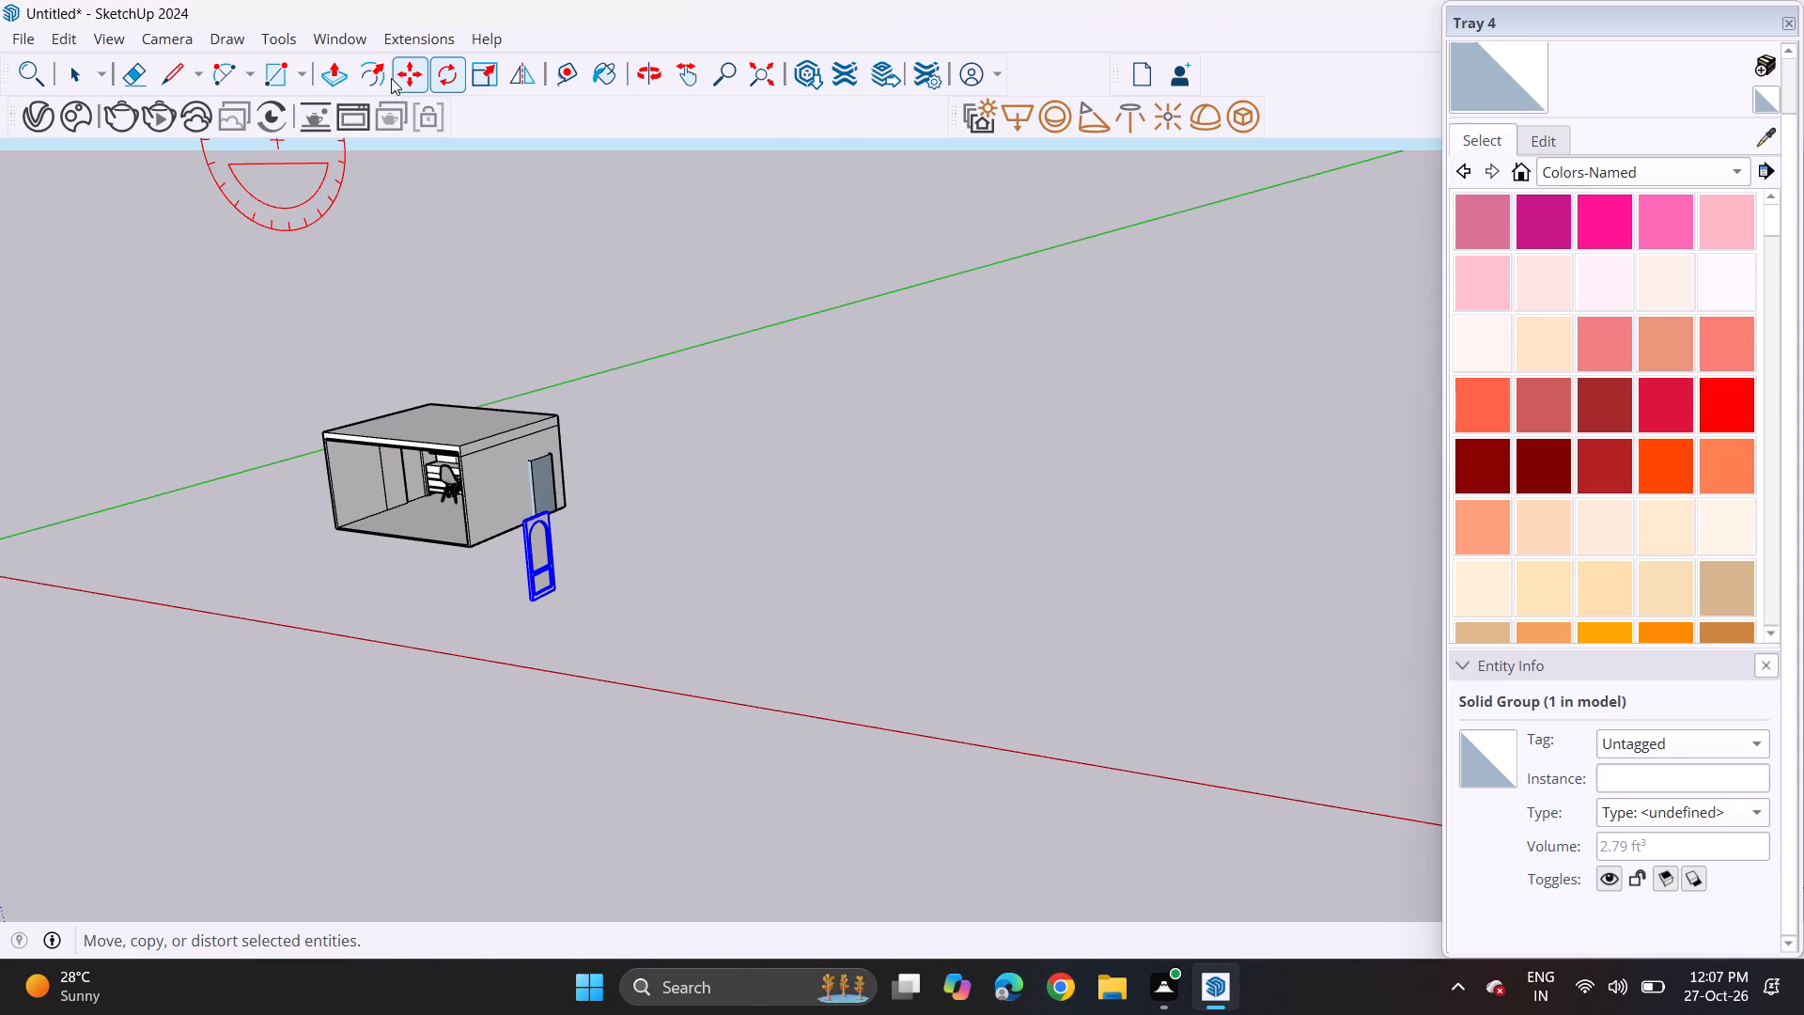
click(402, 75)
click(542, 618)
scroll(435, 510, up, 1)
middle_drag(435, 510, 454, 500)
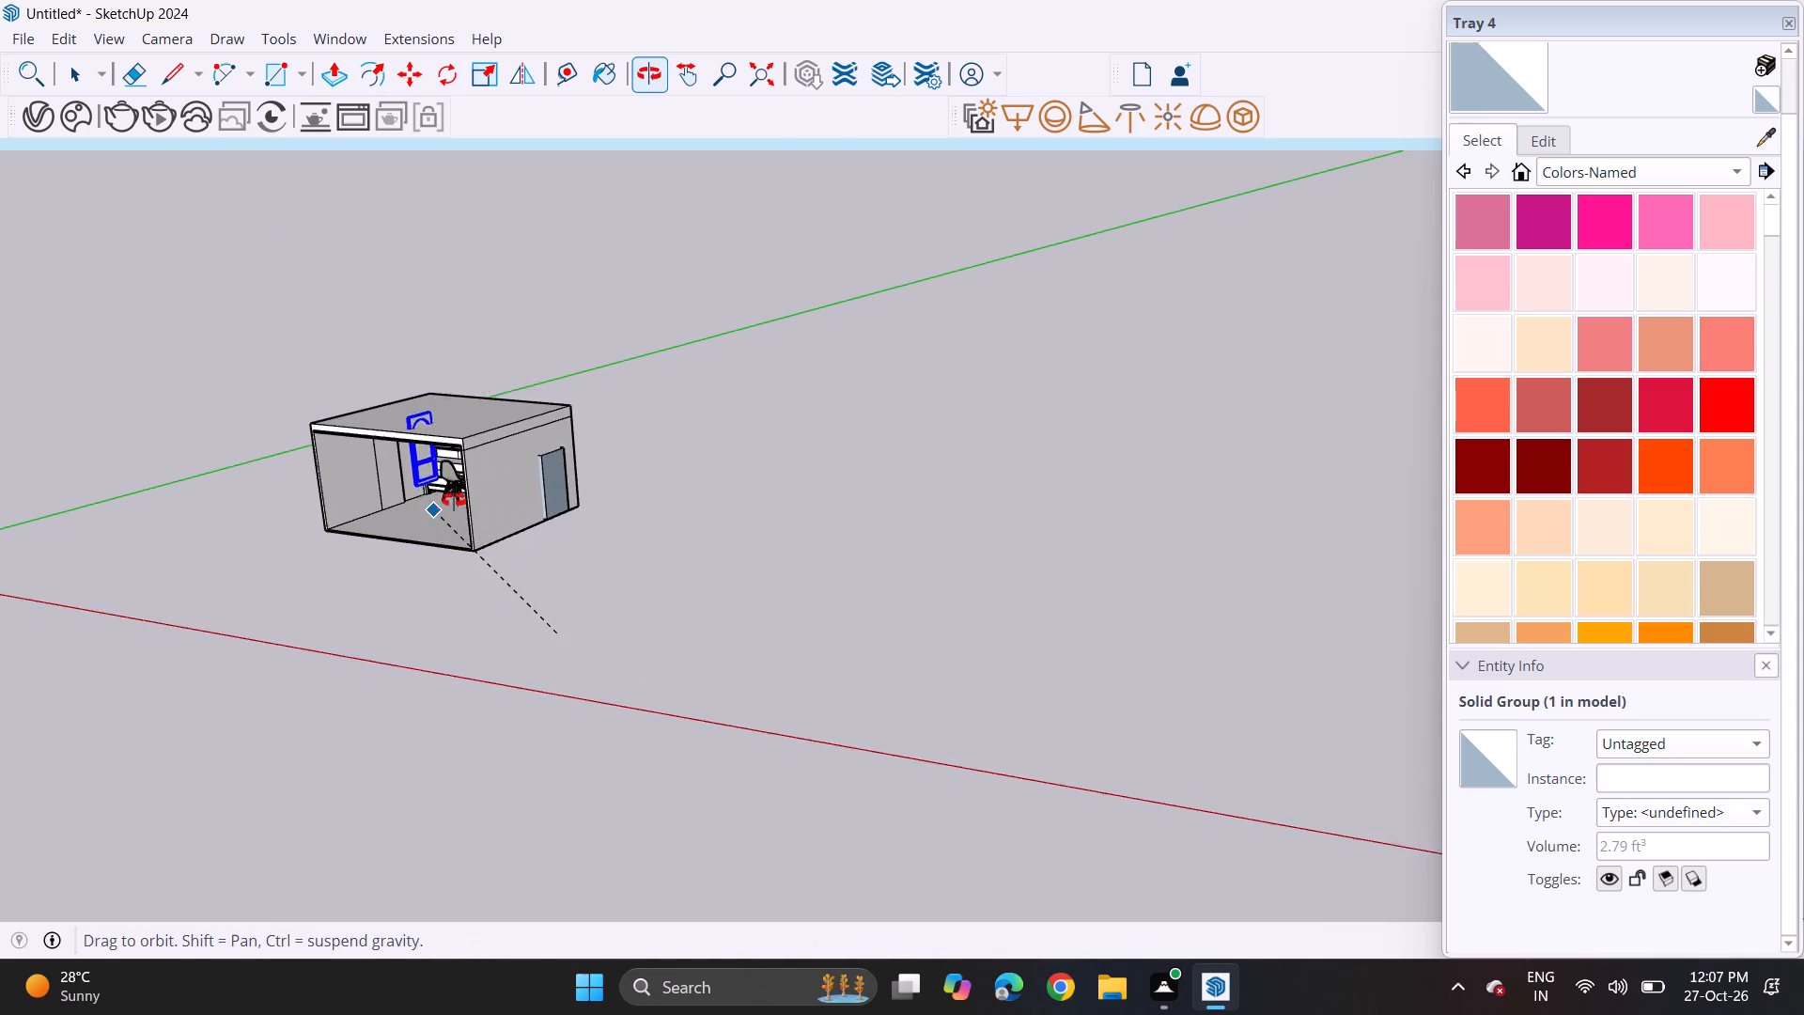
middle_drag(454, 500, 546, 447)
scroll(460, 490, up, 11)
scroll(339, 524, up, 5)
scroll(339, 524, down, 1)
scroll(319, 530, up, 1)
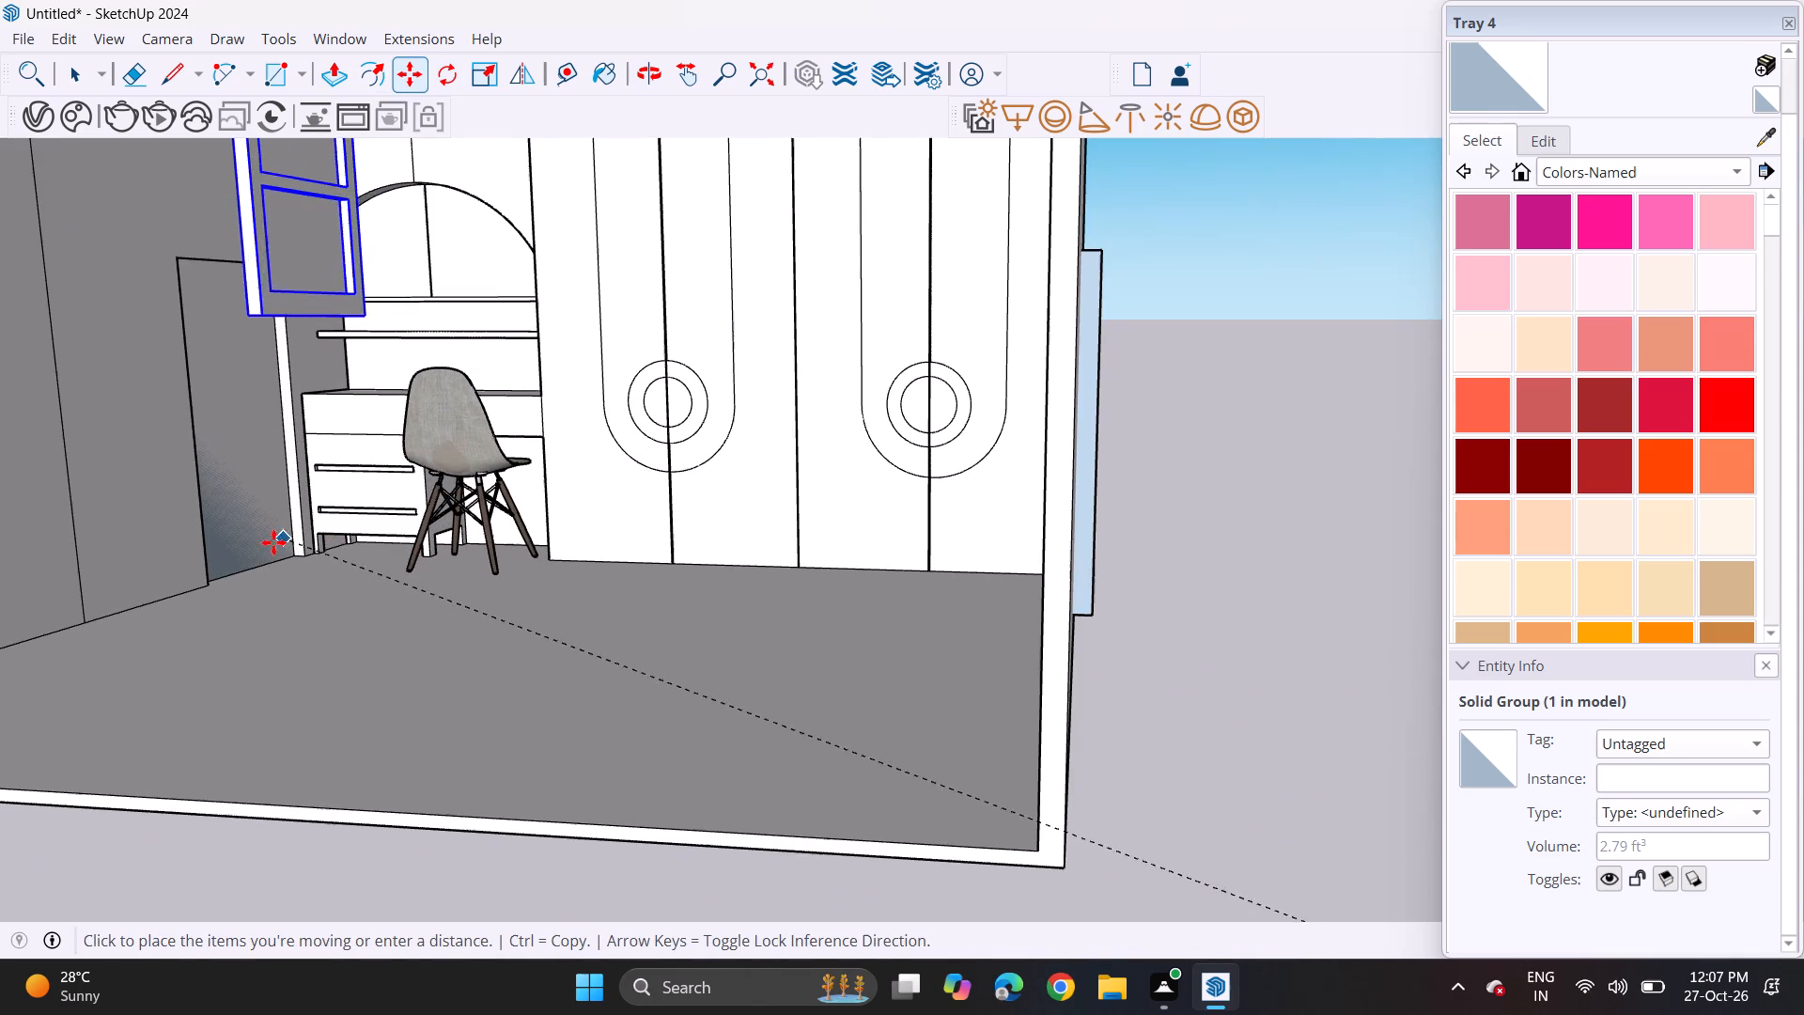
click(277, 617)
click(248, 368)
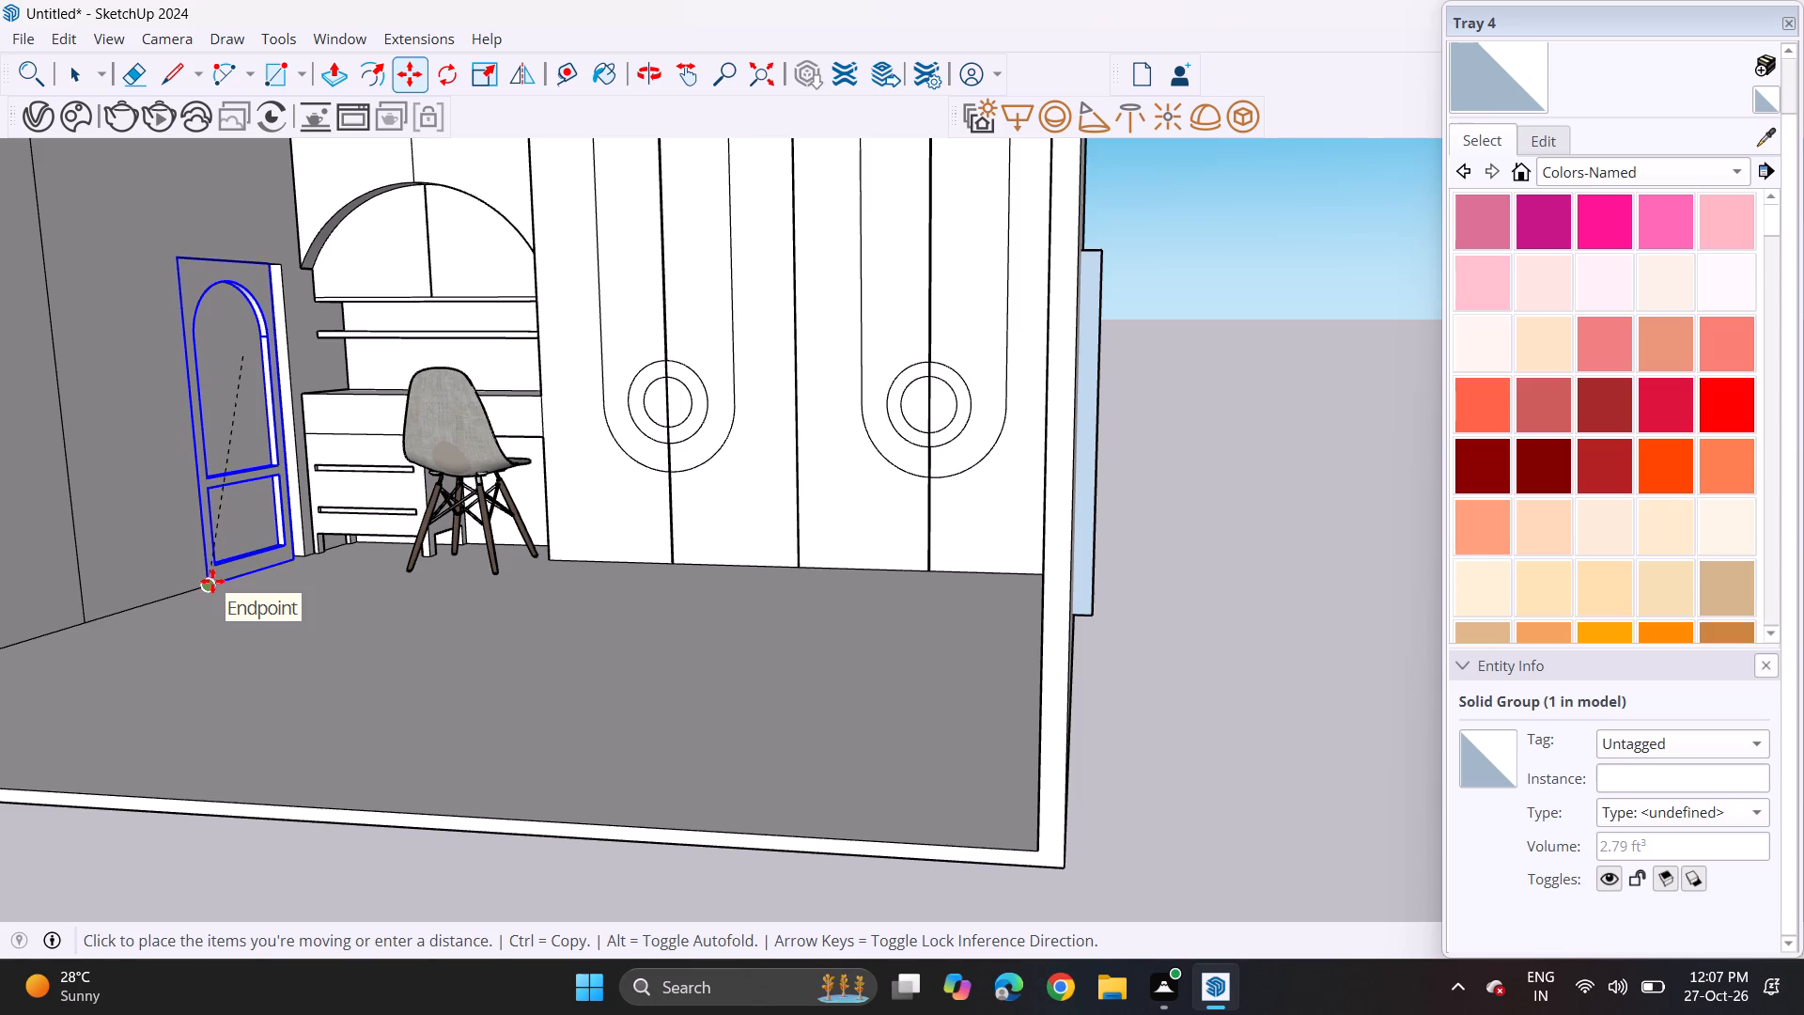
click(218, 581)
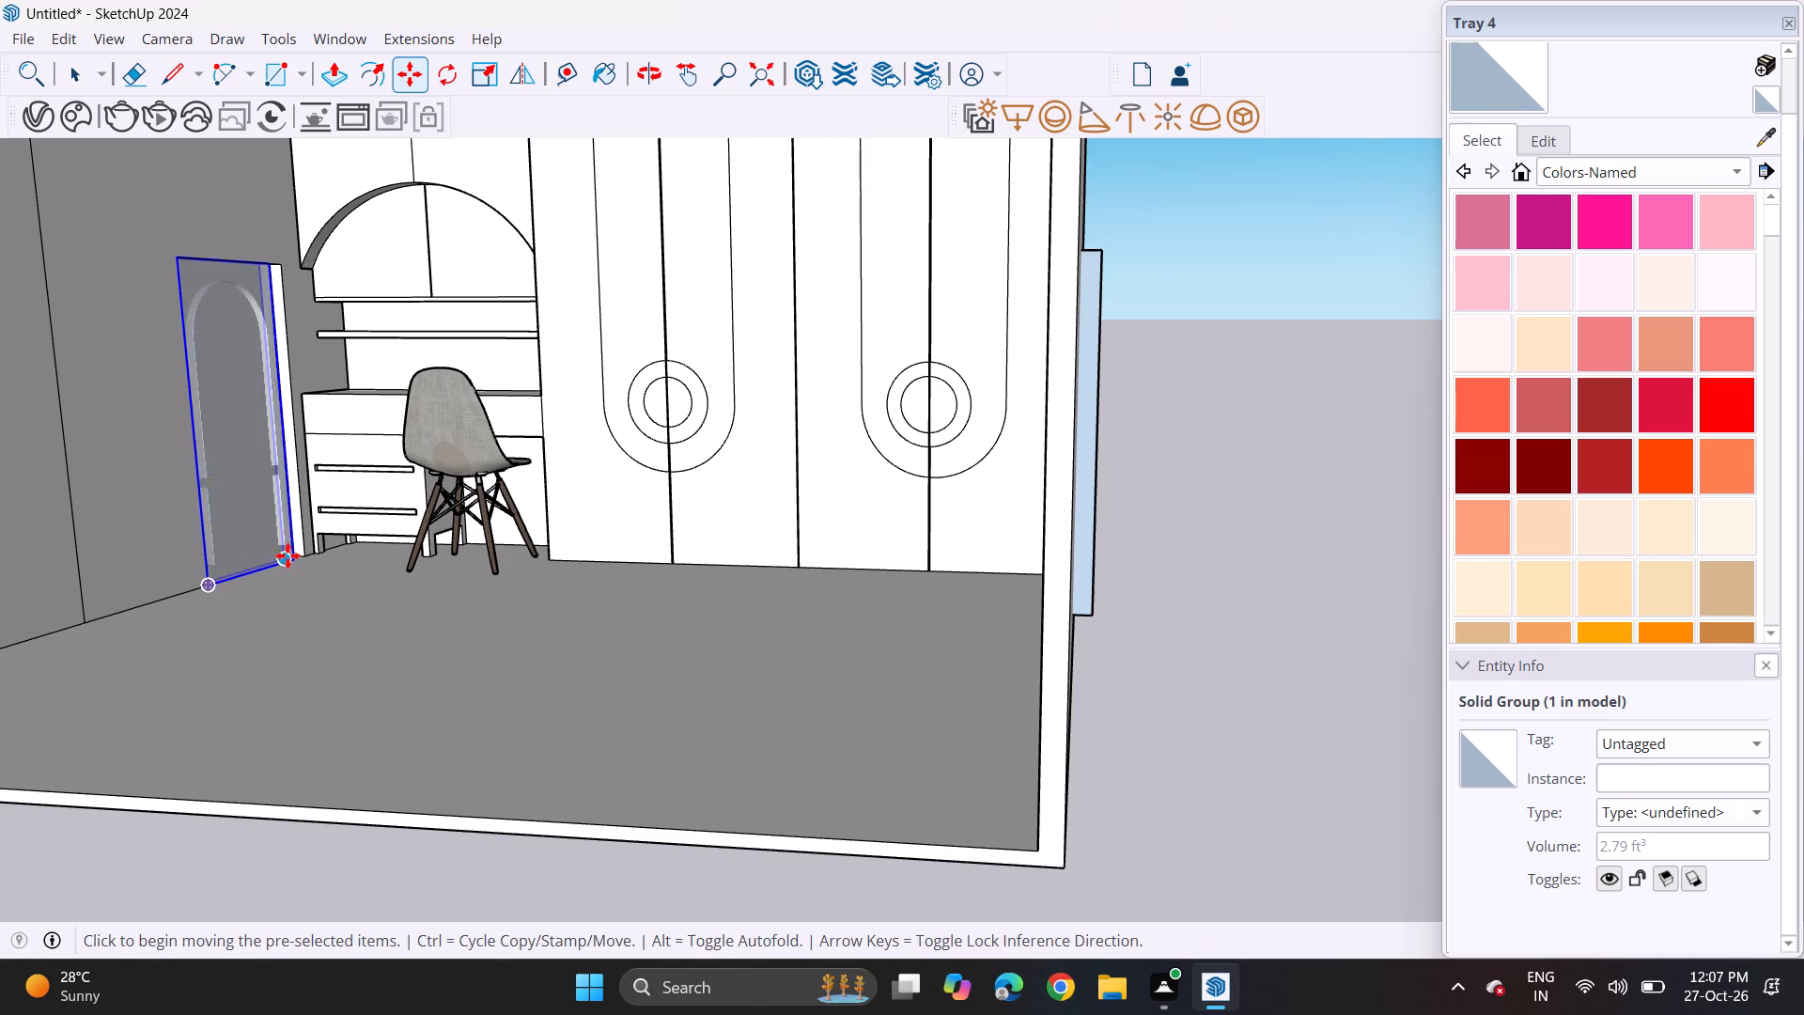
Move the door leaf by its bottom corner to snap against the recess corner nearest the desk.
scroll(290, 555, up, 1)
scroll(290, 555, down, 1)
scroll(290, 555, up, 5)
scroll(302, 557, down, 1)
shift+middle_drag(308, 550, 453, 694)
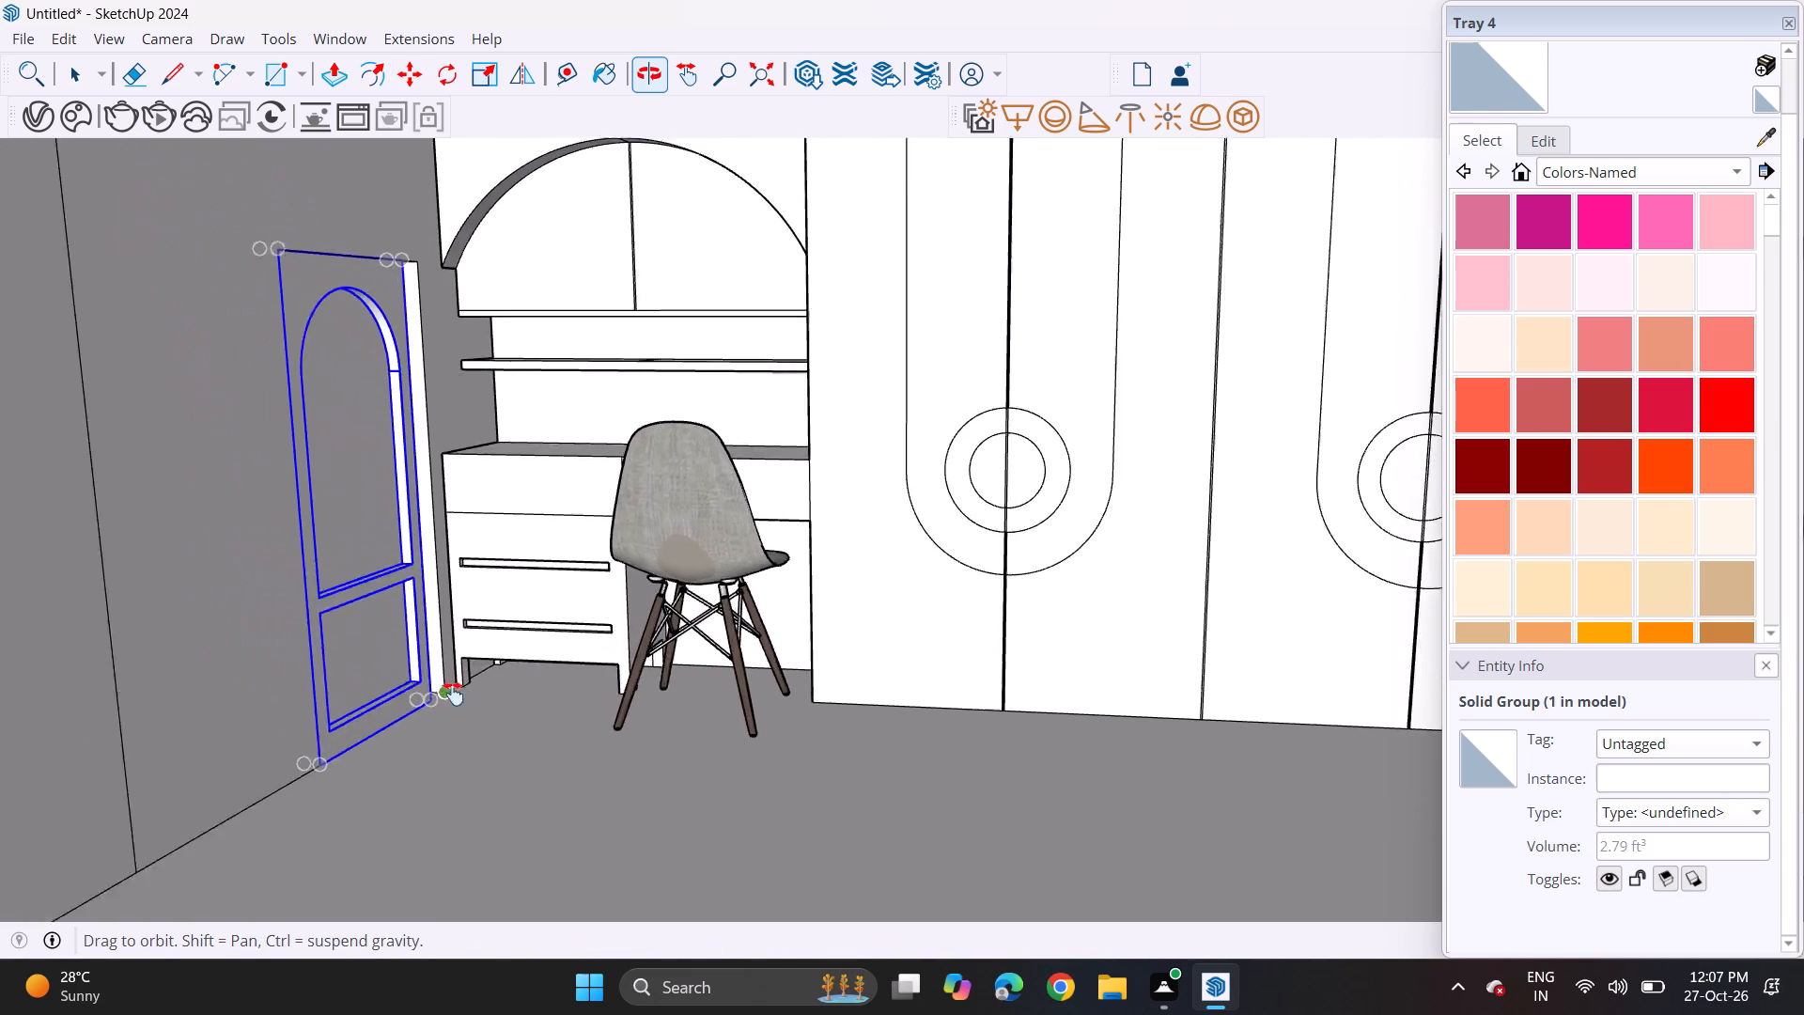
shift+middle_drag(453, 694, 497, 748)
scroll(497, 771, up, 1)
middle_drag(497, 771, 463, 854)
scroll(489, 786, up, 8)
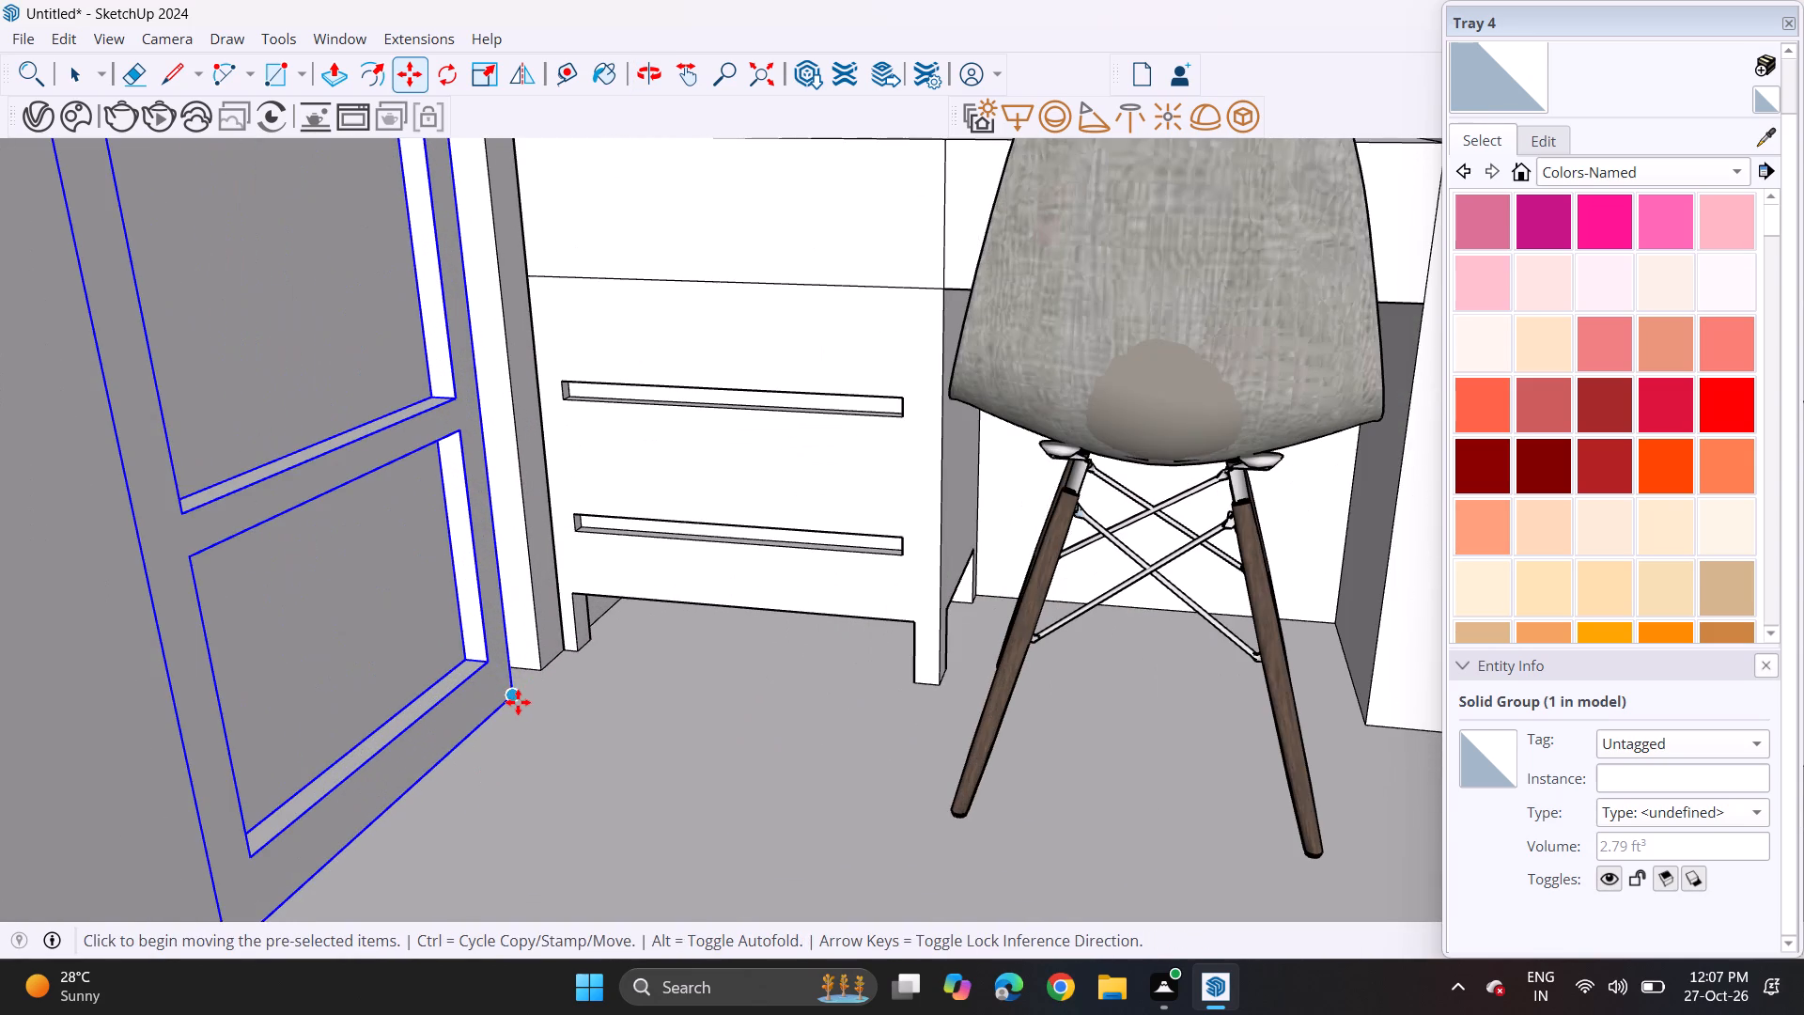
click(518, 702)
click(538, 670)
Scale the door leaf's width so its far edge reaches the opposite side of the recess.
scroll(420, 814, up, 2)
middle_drag(400, 810, 386, 731)
scroll(371, 719, down, 4)
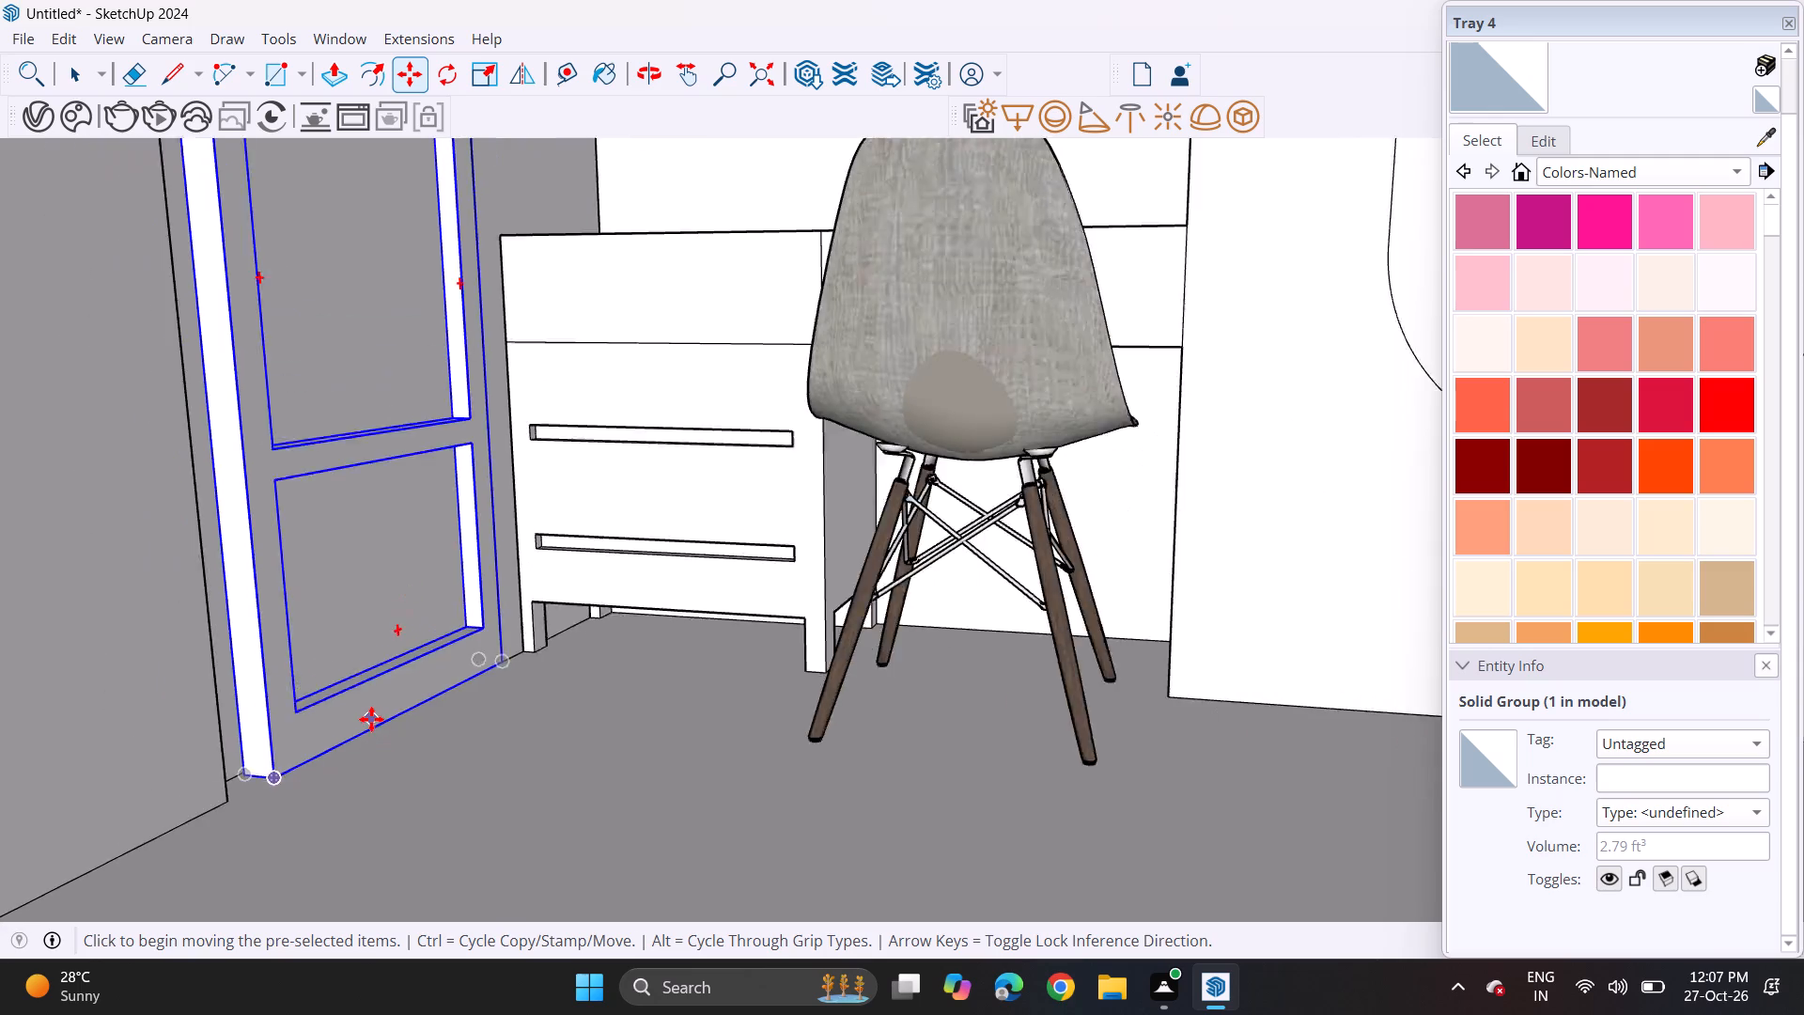
scroll(371, 719, down, 10)
shift+middle_drag(332, 587, 381, 663)
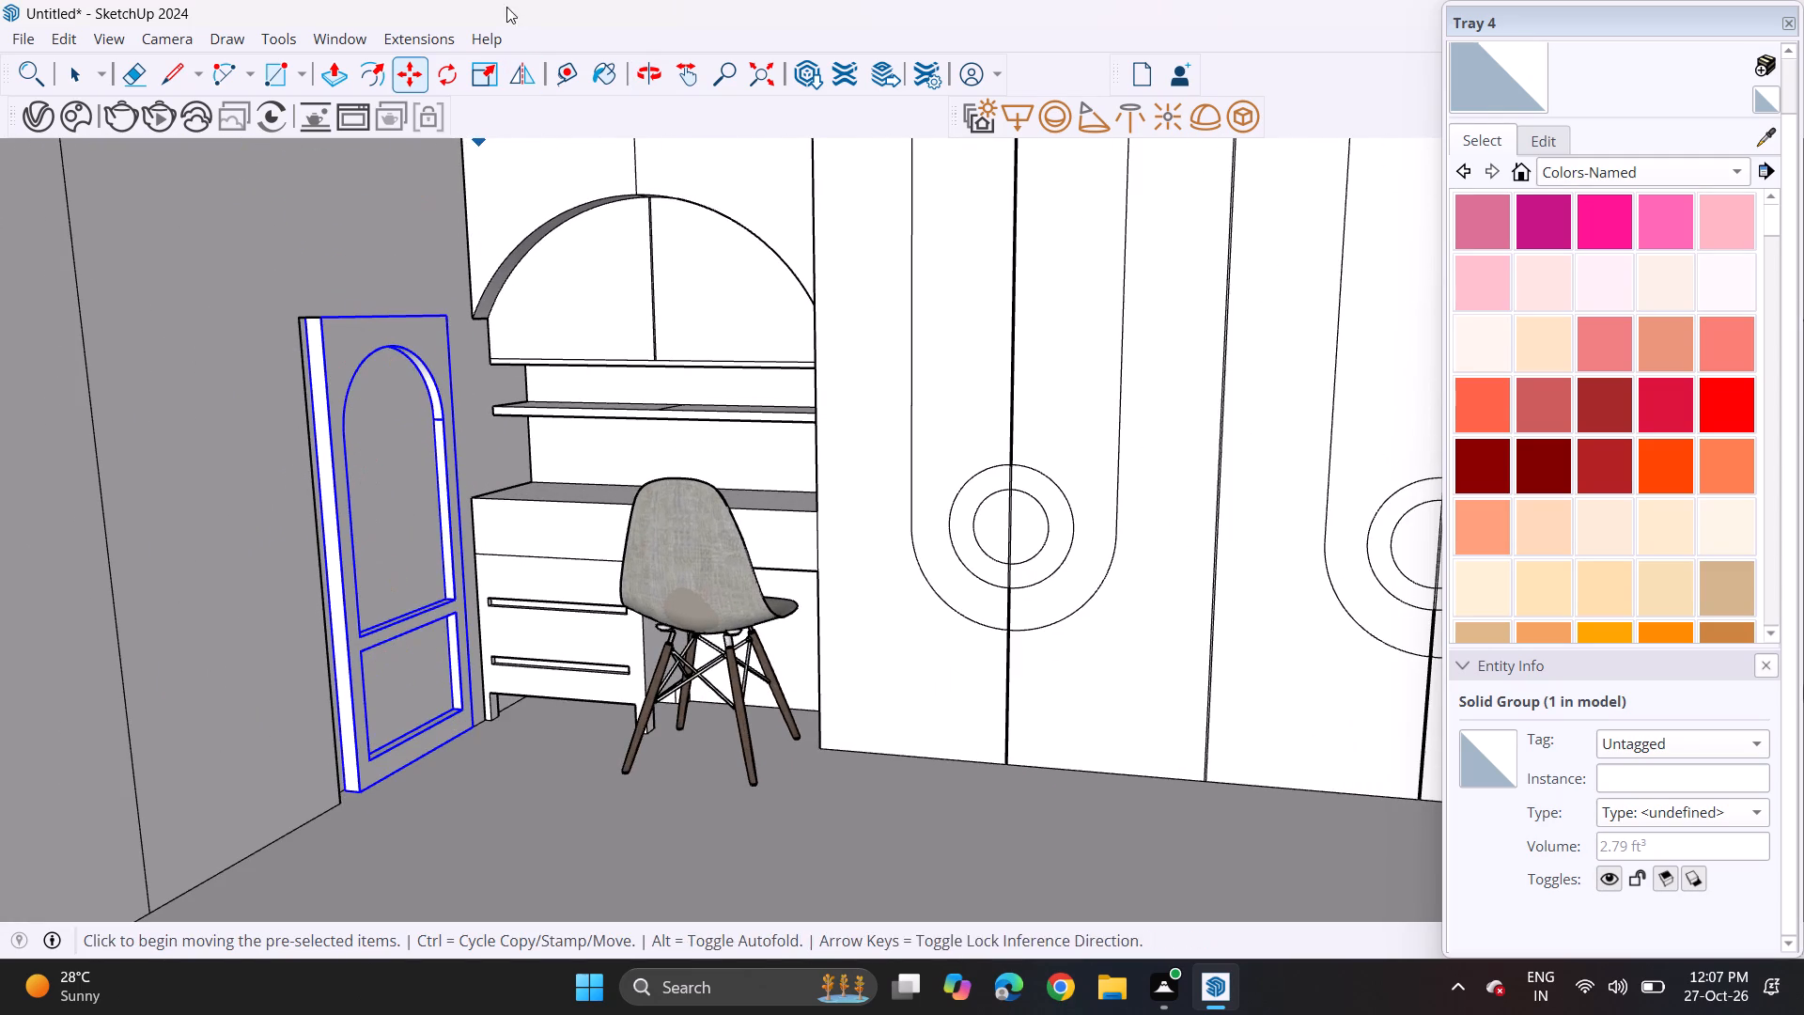
click(487, 70)
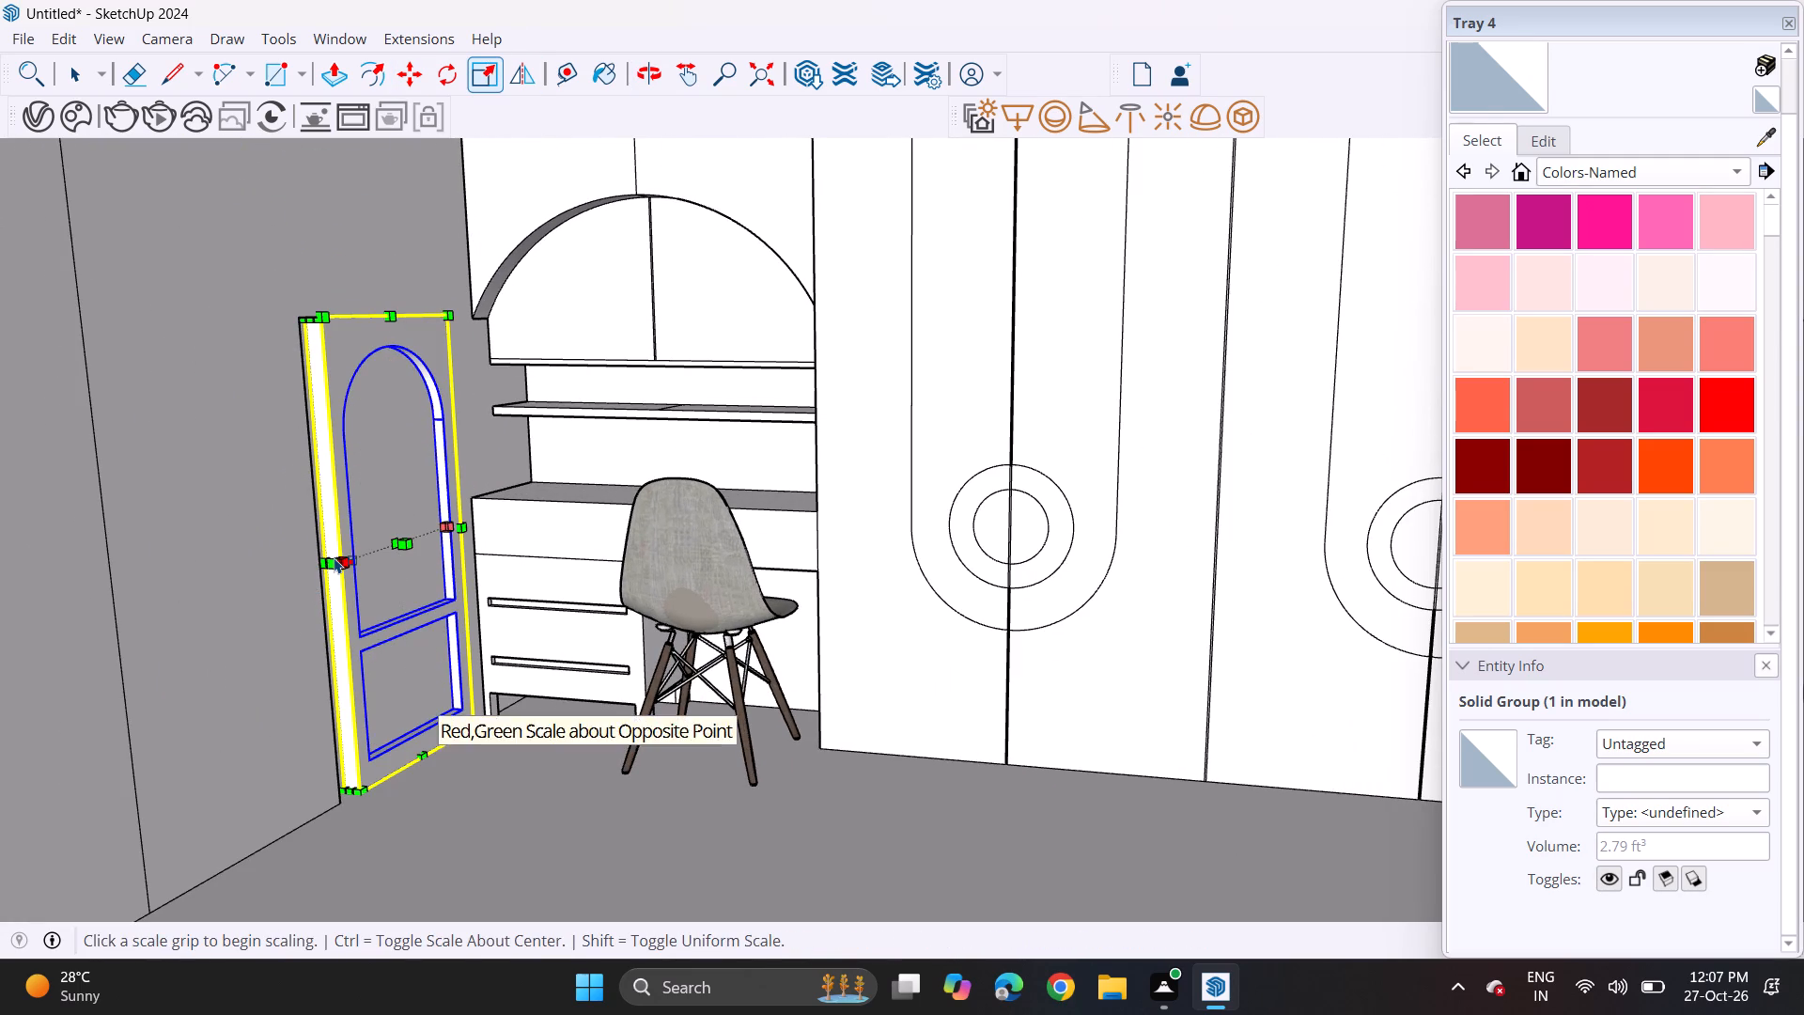
click(329, 564)
click(322, 574)
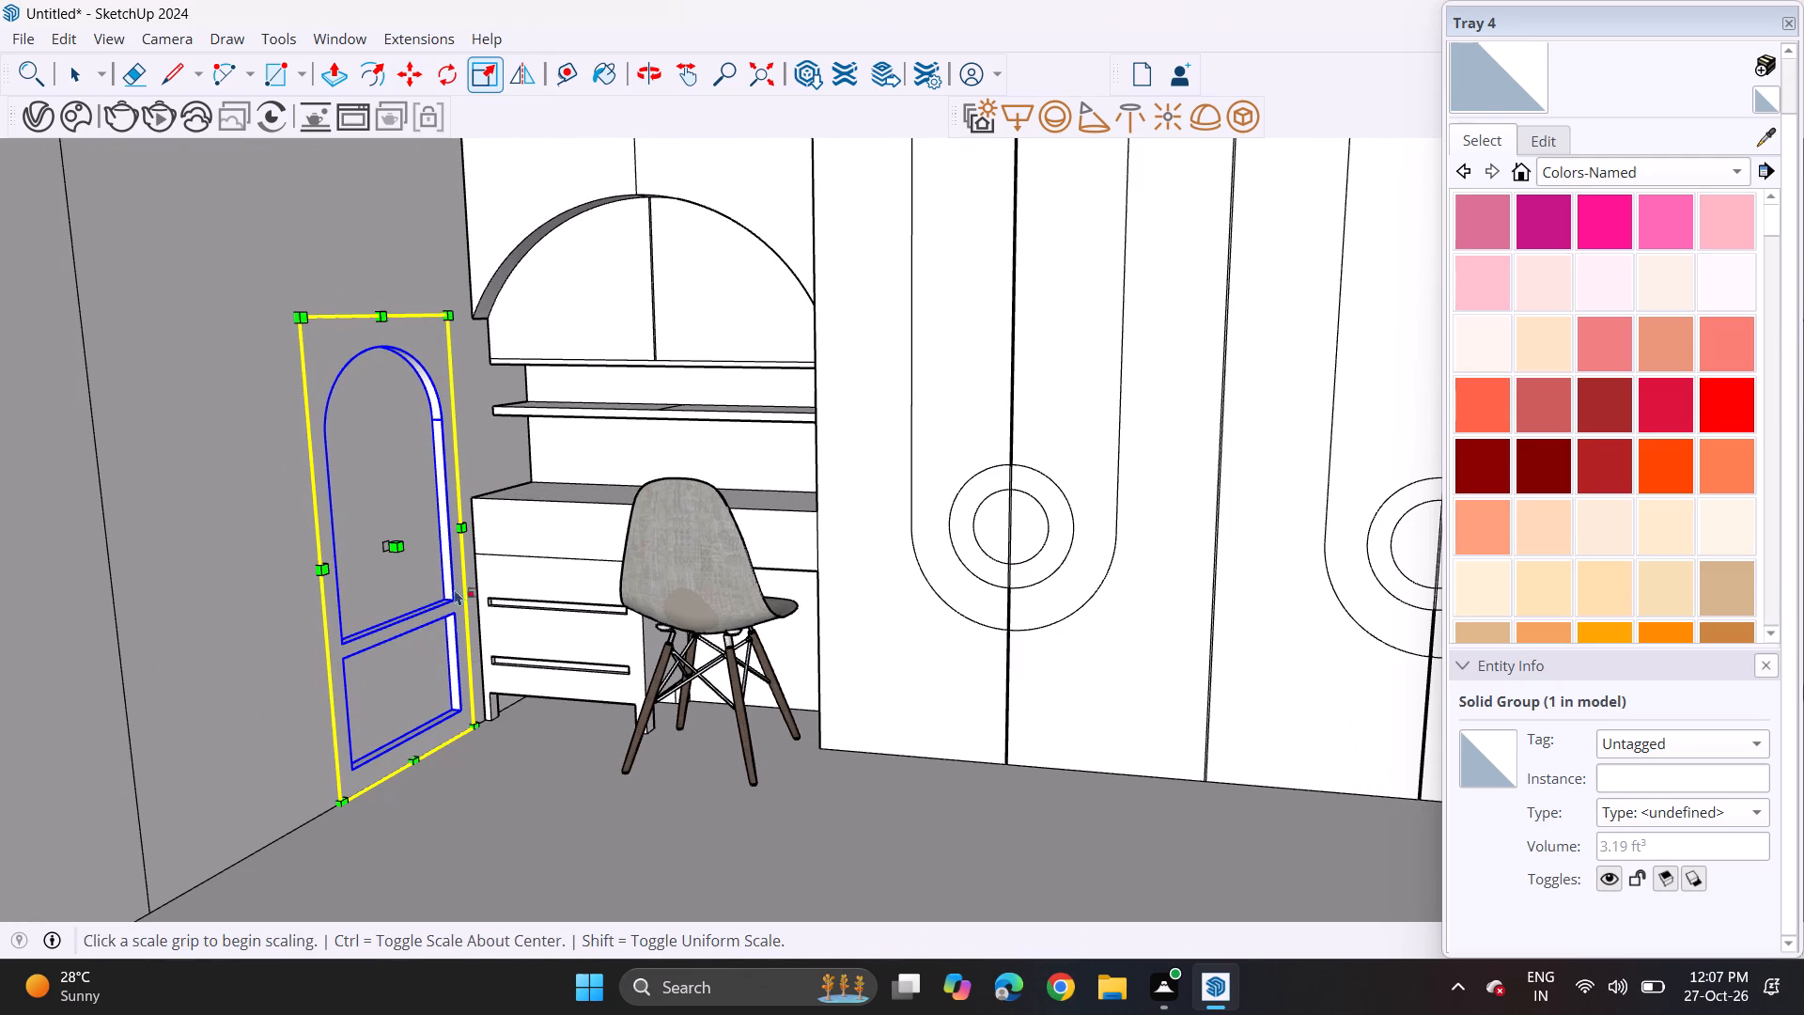
Inspect the fit of the door leaf in the side wall recess from several views.
key(space)
click(307, 273)
scroll(315, 488, up, 1)
scroll(315, 488, down, 3)
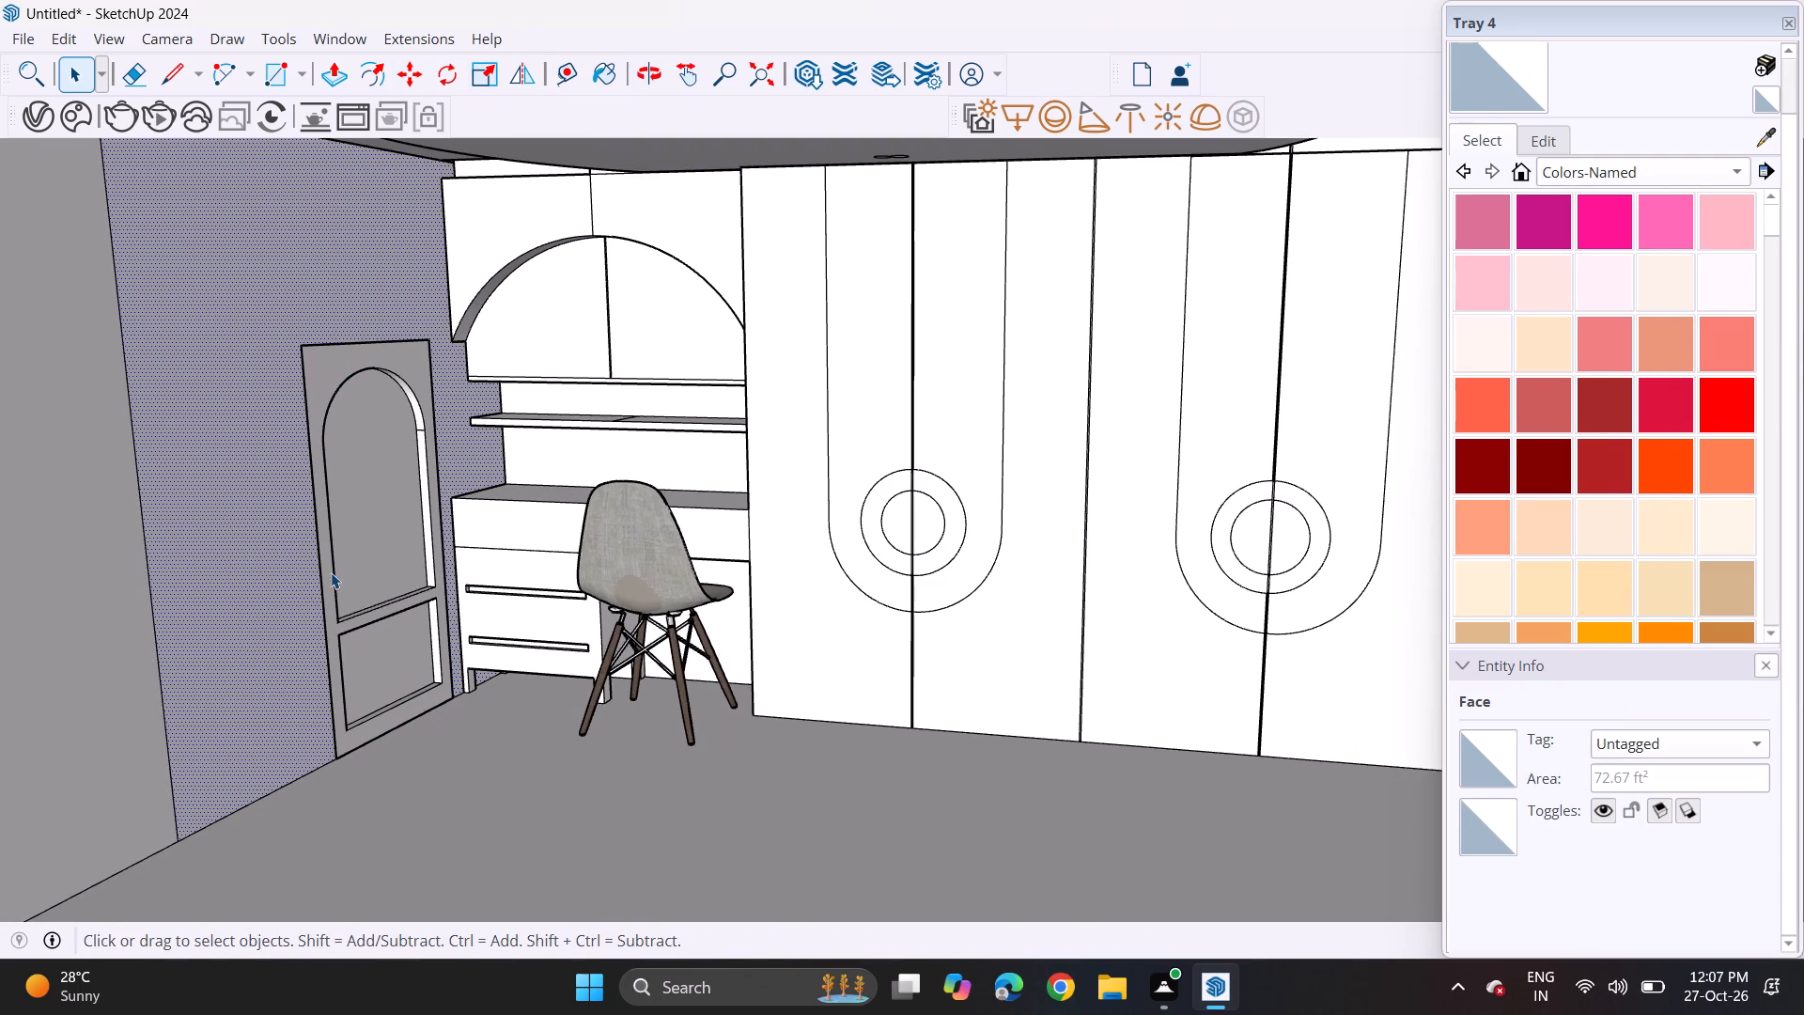
shift+middle_drag(99, 601, 48, 607)
middle_drag(73, 602, 162, 561)
middle_drag(246, 618, 9, 621)
scroll(28, 621, down, 4)
middle_drag(72, 657, 120, 646)
scroll(120, 646, down, 2)
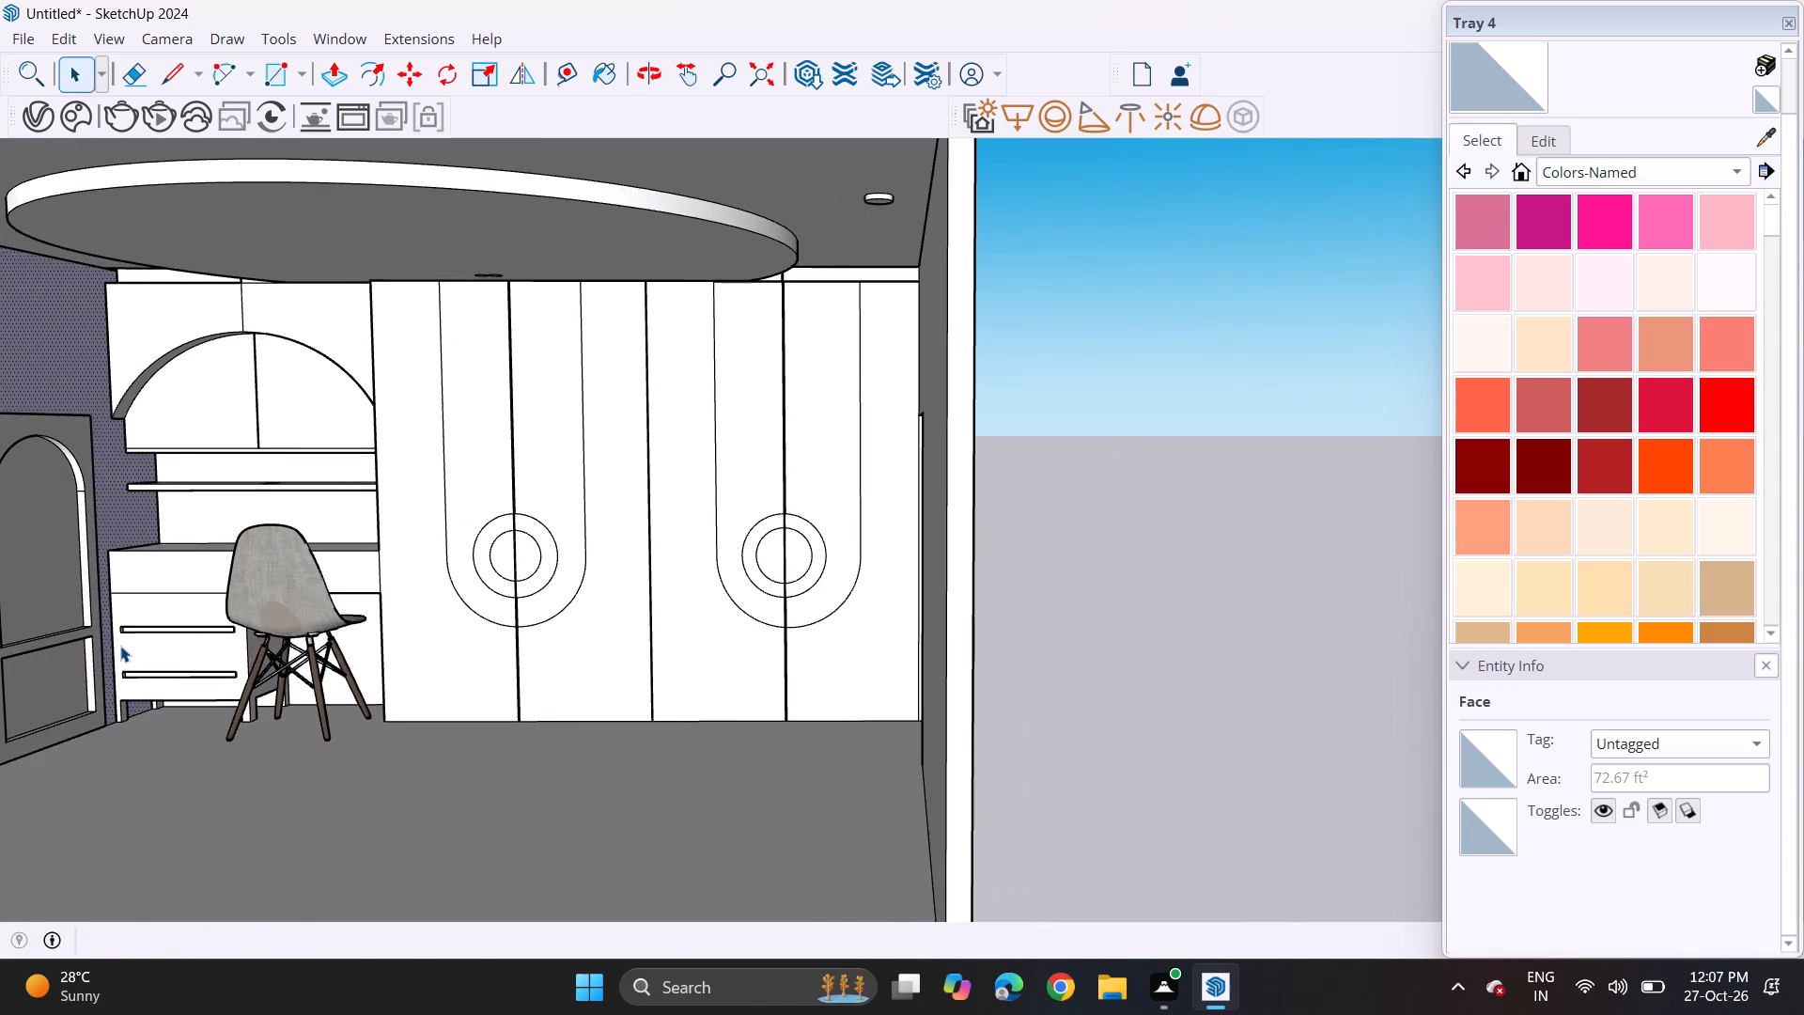
scroll(120, 646, down, 6)
click(81, 668)
click(81, 668)
click(86, 582)
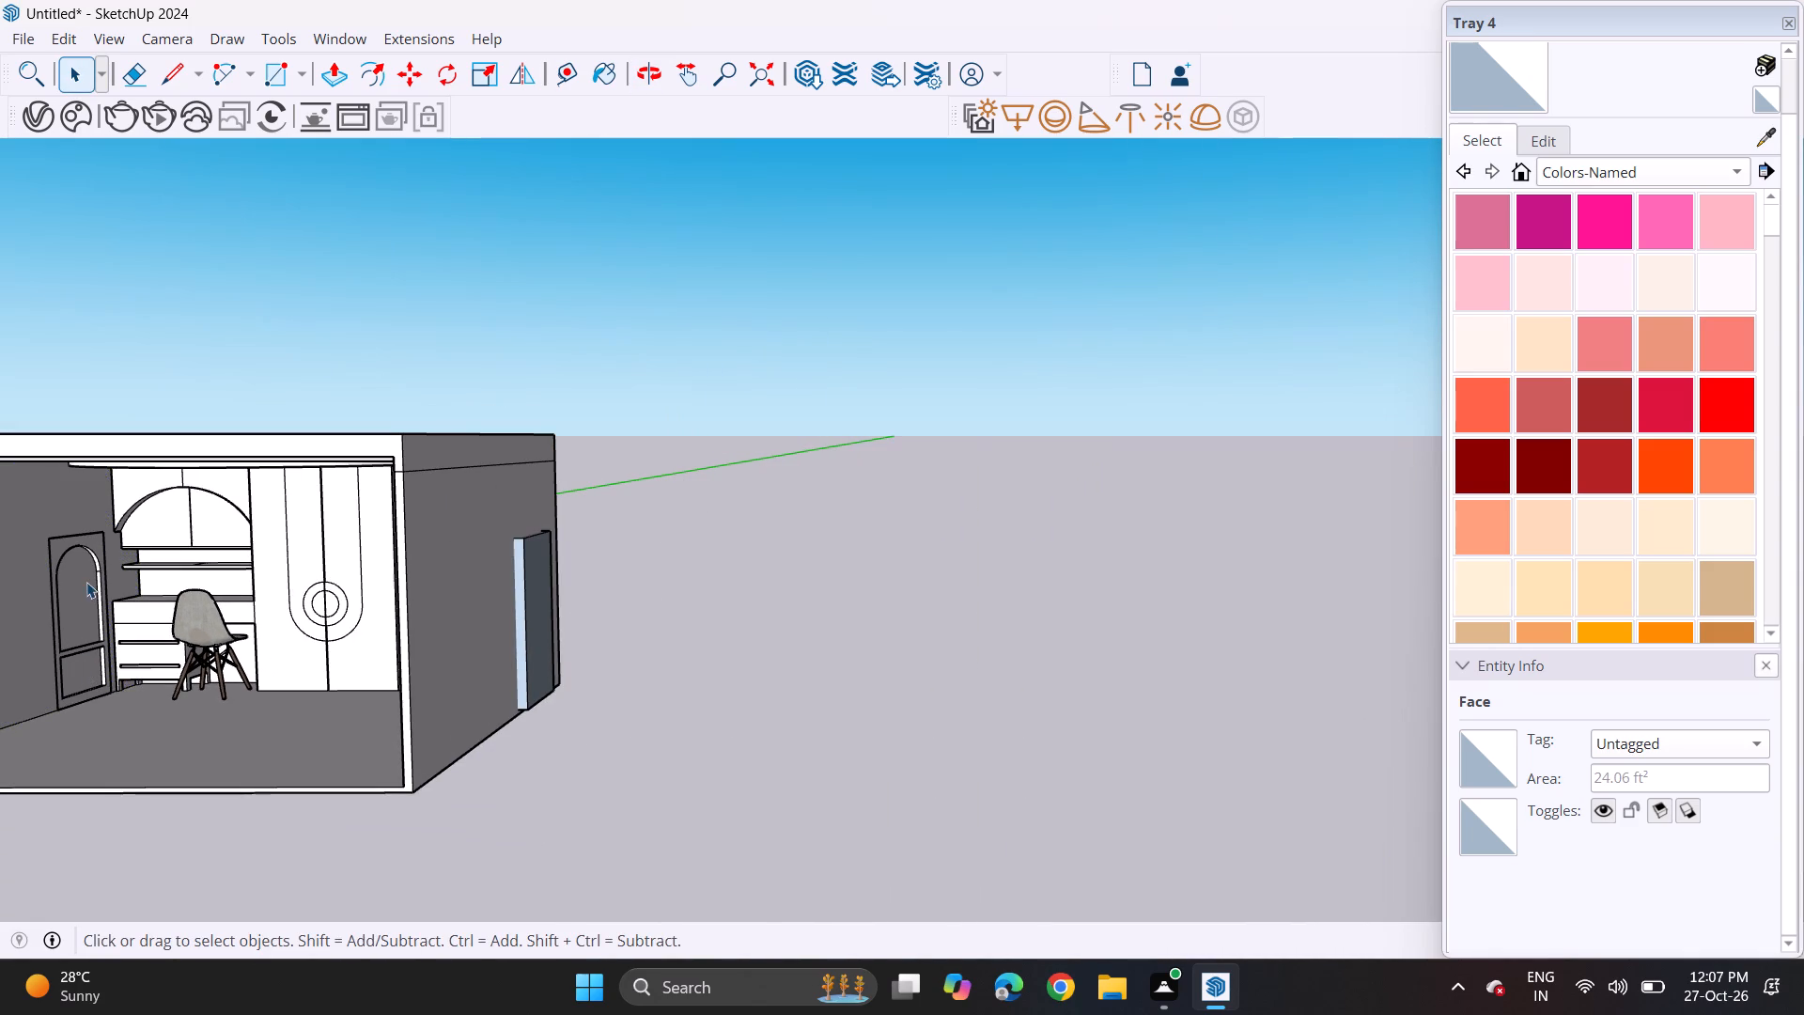
double_click(85, 560)
scroll(86, 606, down, 7)
scroll(83, 627, up, 4)
scroll(83, 627, down, 1)
scroll(83, 627, up, 2)
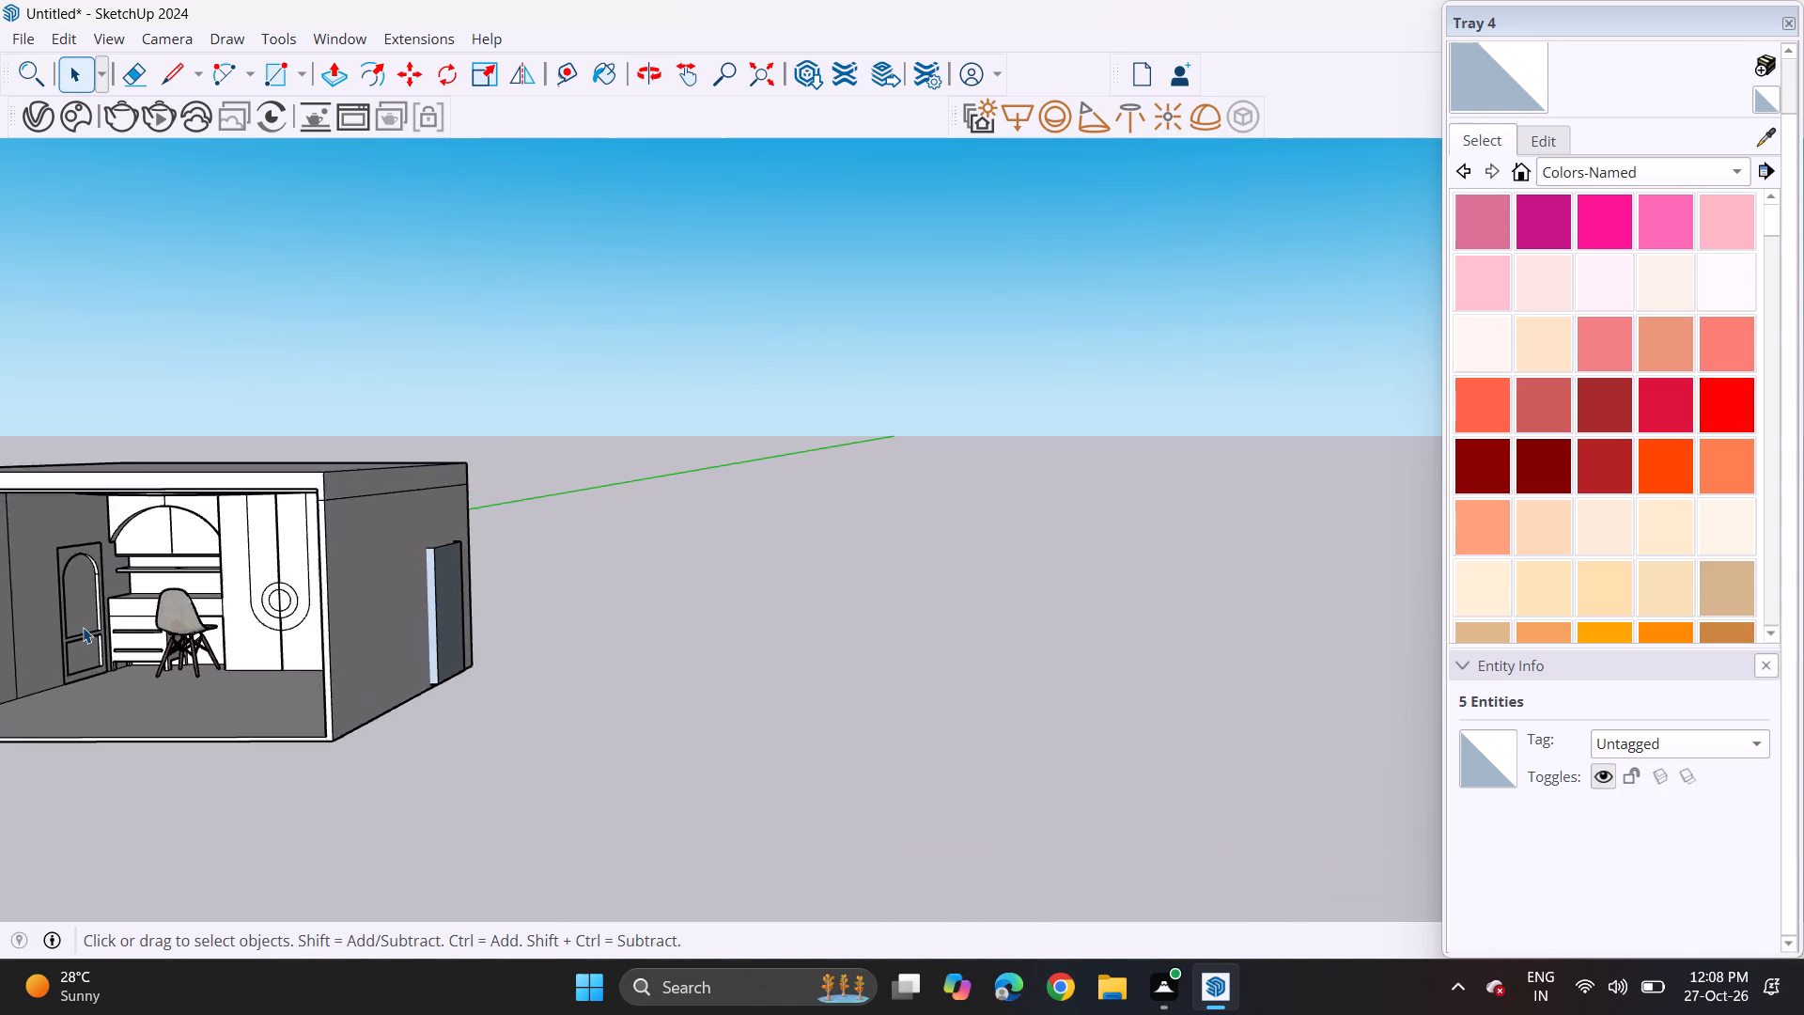
scroll(83, 627, up, 11)
Copy the fitted door leaf along the red axis to open space outside the room, beyond the opposite wall.
click(49, 742)
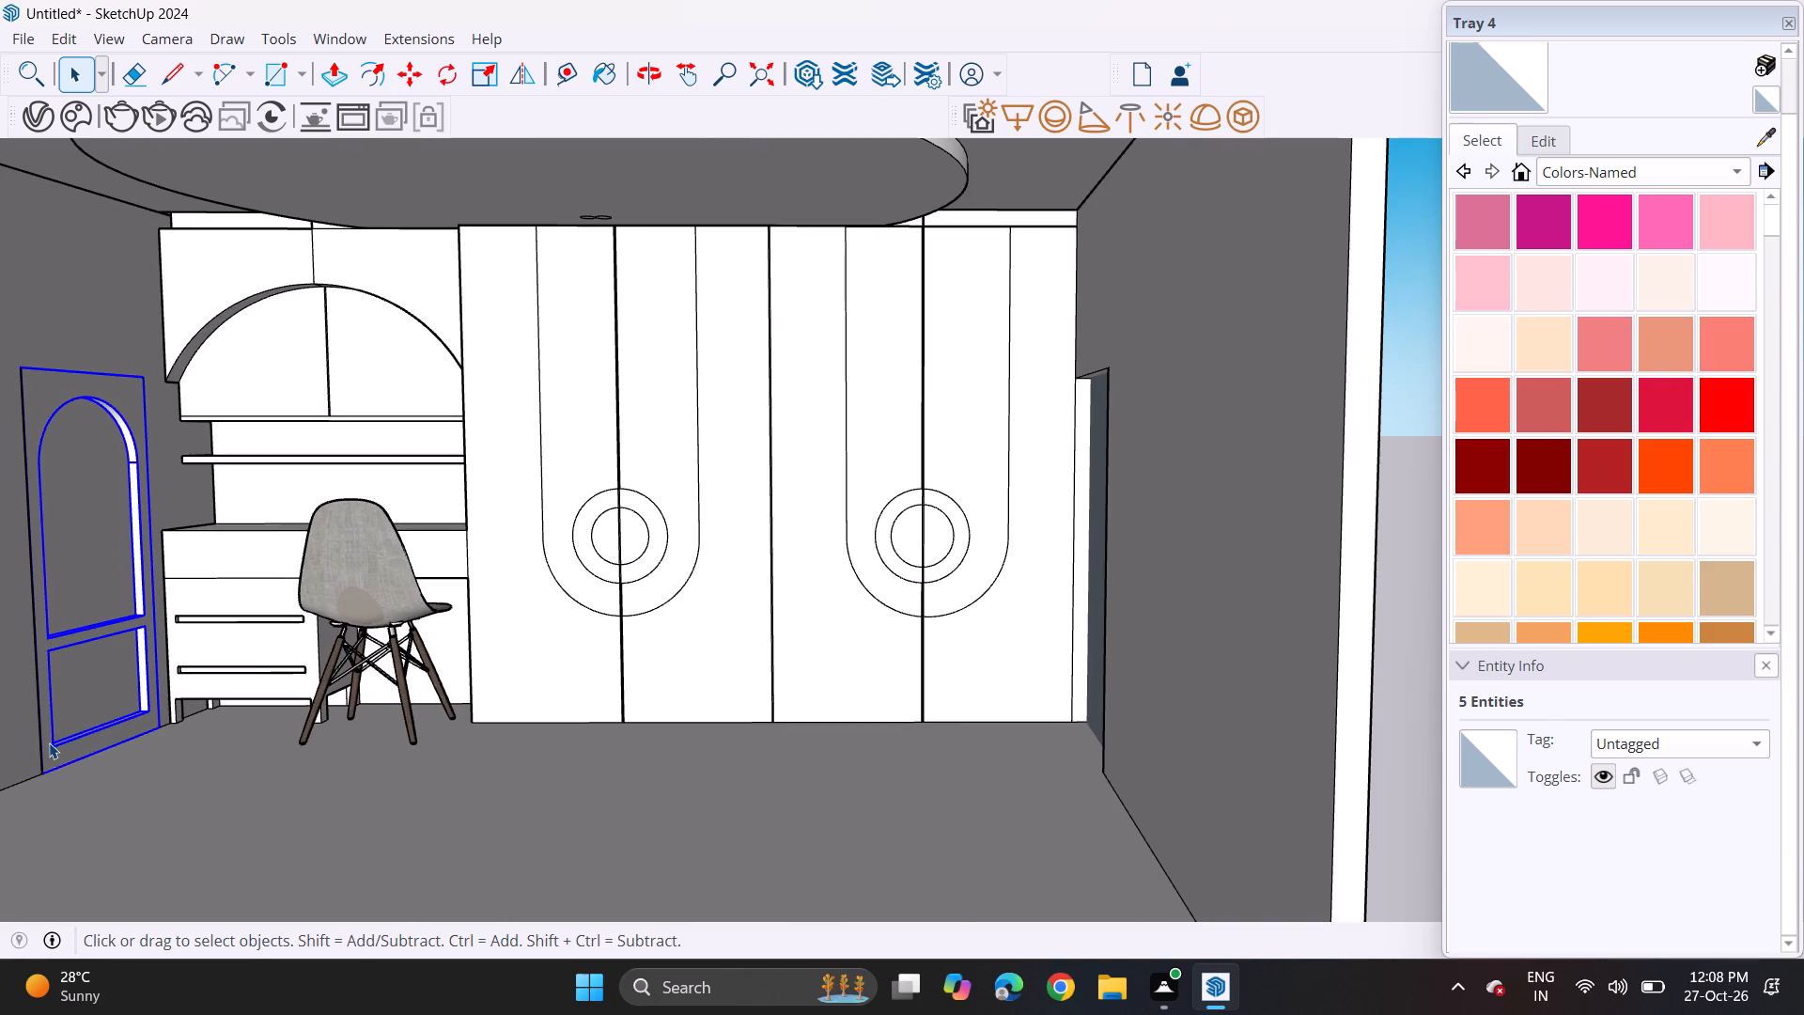
scroll(59, 757, up, 3)
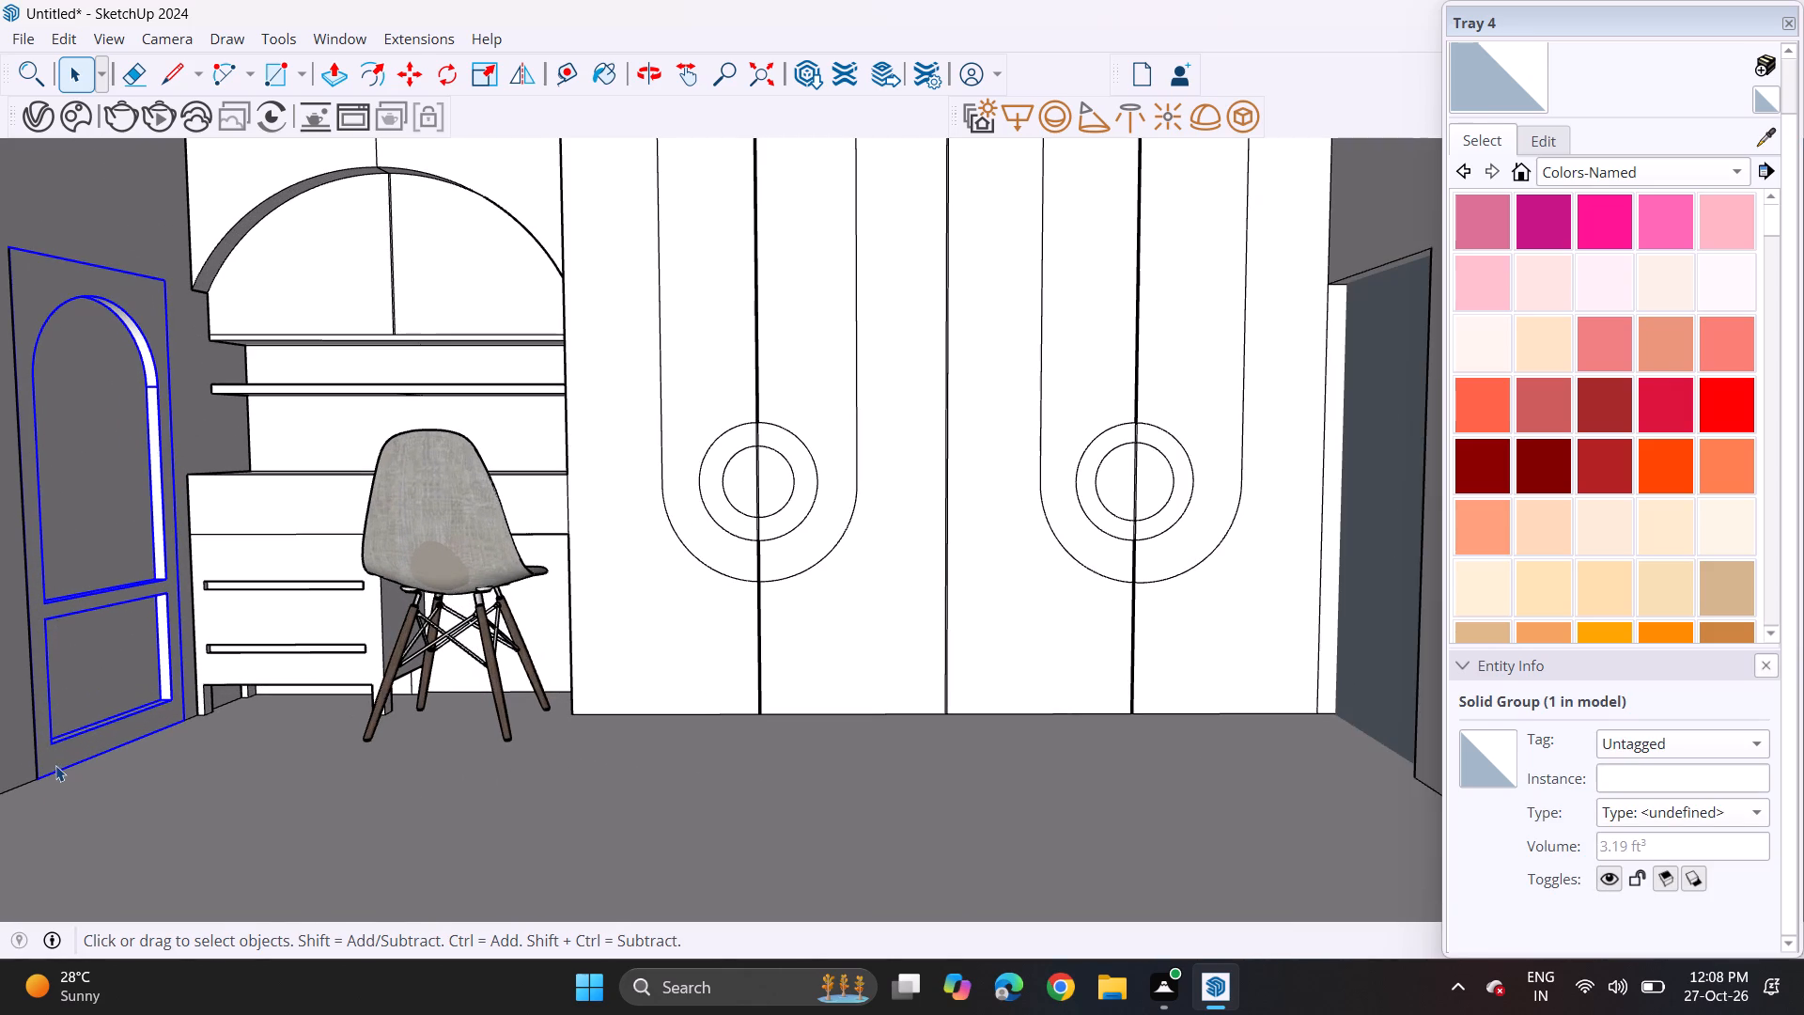
key(m)
click(39, 790)
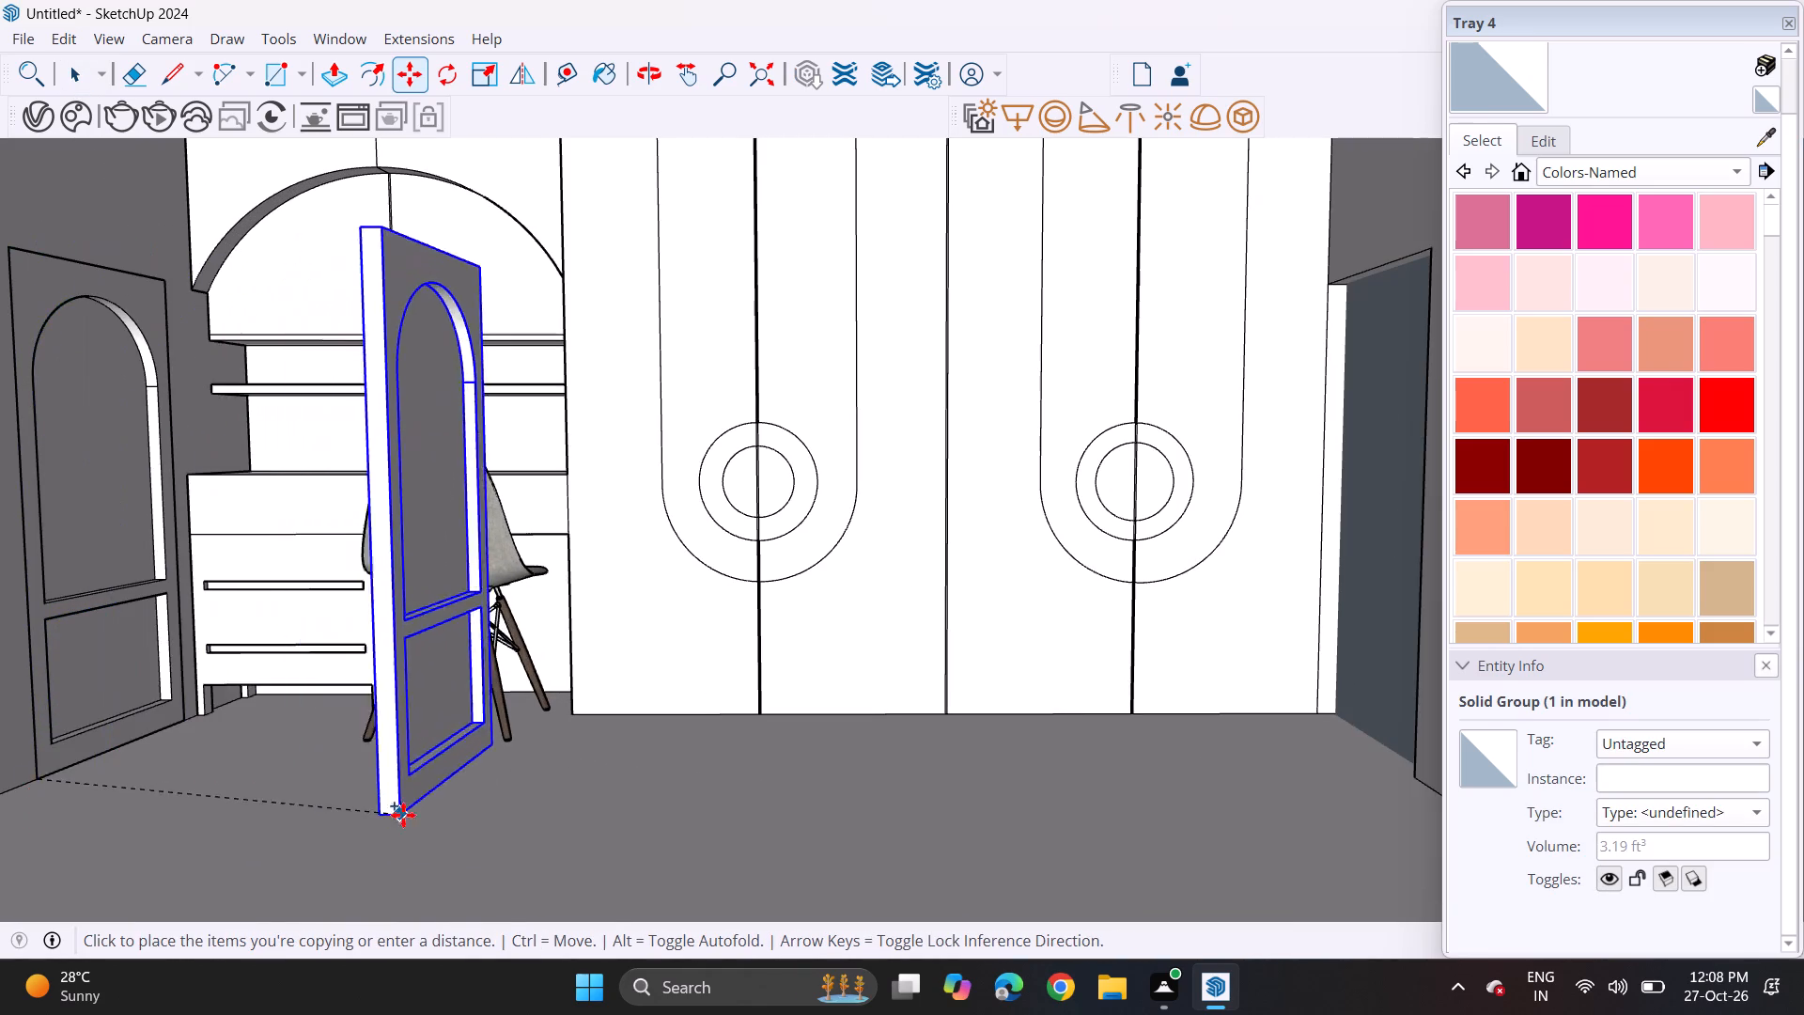
scroll(414, 821, down, 4)
scroll(978, 926, down, 7)
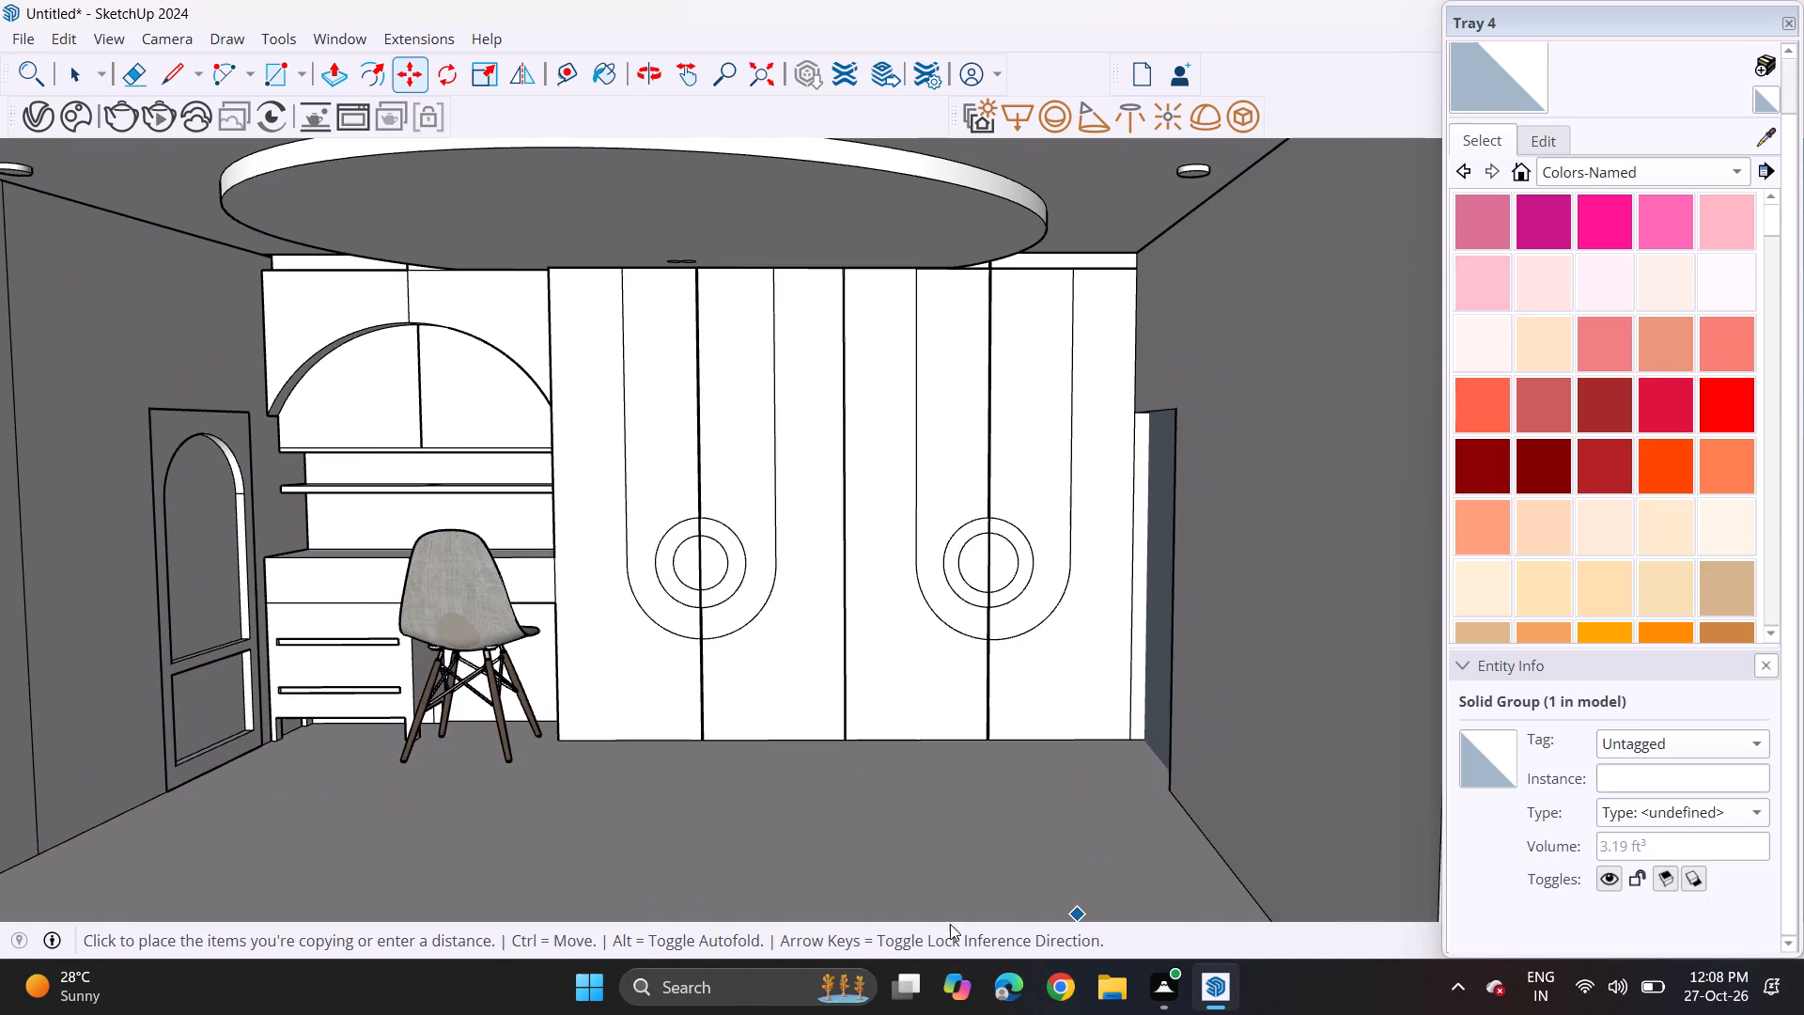
scroll(617, 834, down, 11)
scroll(617, 834, up, 1)
scroll(617, 834, down, 5)
middle_drag(625, 874, 612, 638)
shift+scroll(614, 872, up, 1)
middle_drag(612, 629, 653, 703)
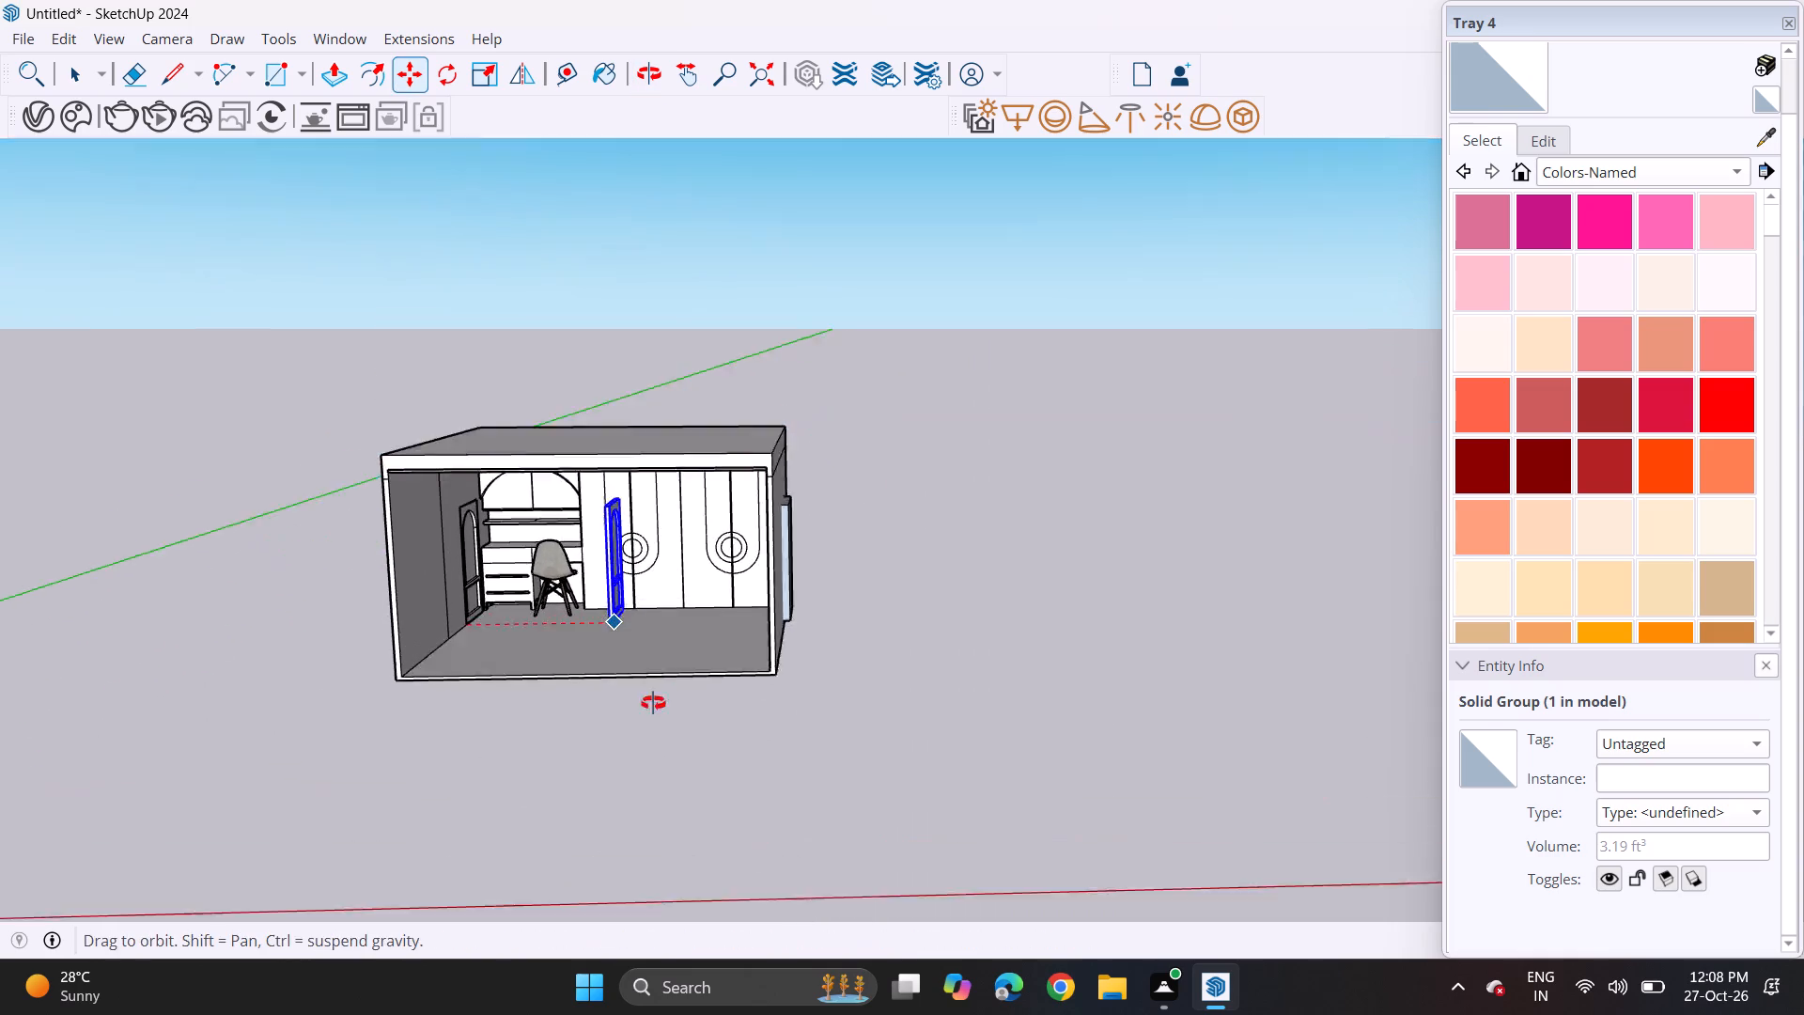
middle_drag(653, 703, 696, 787)
click(1085, 658)
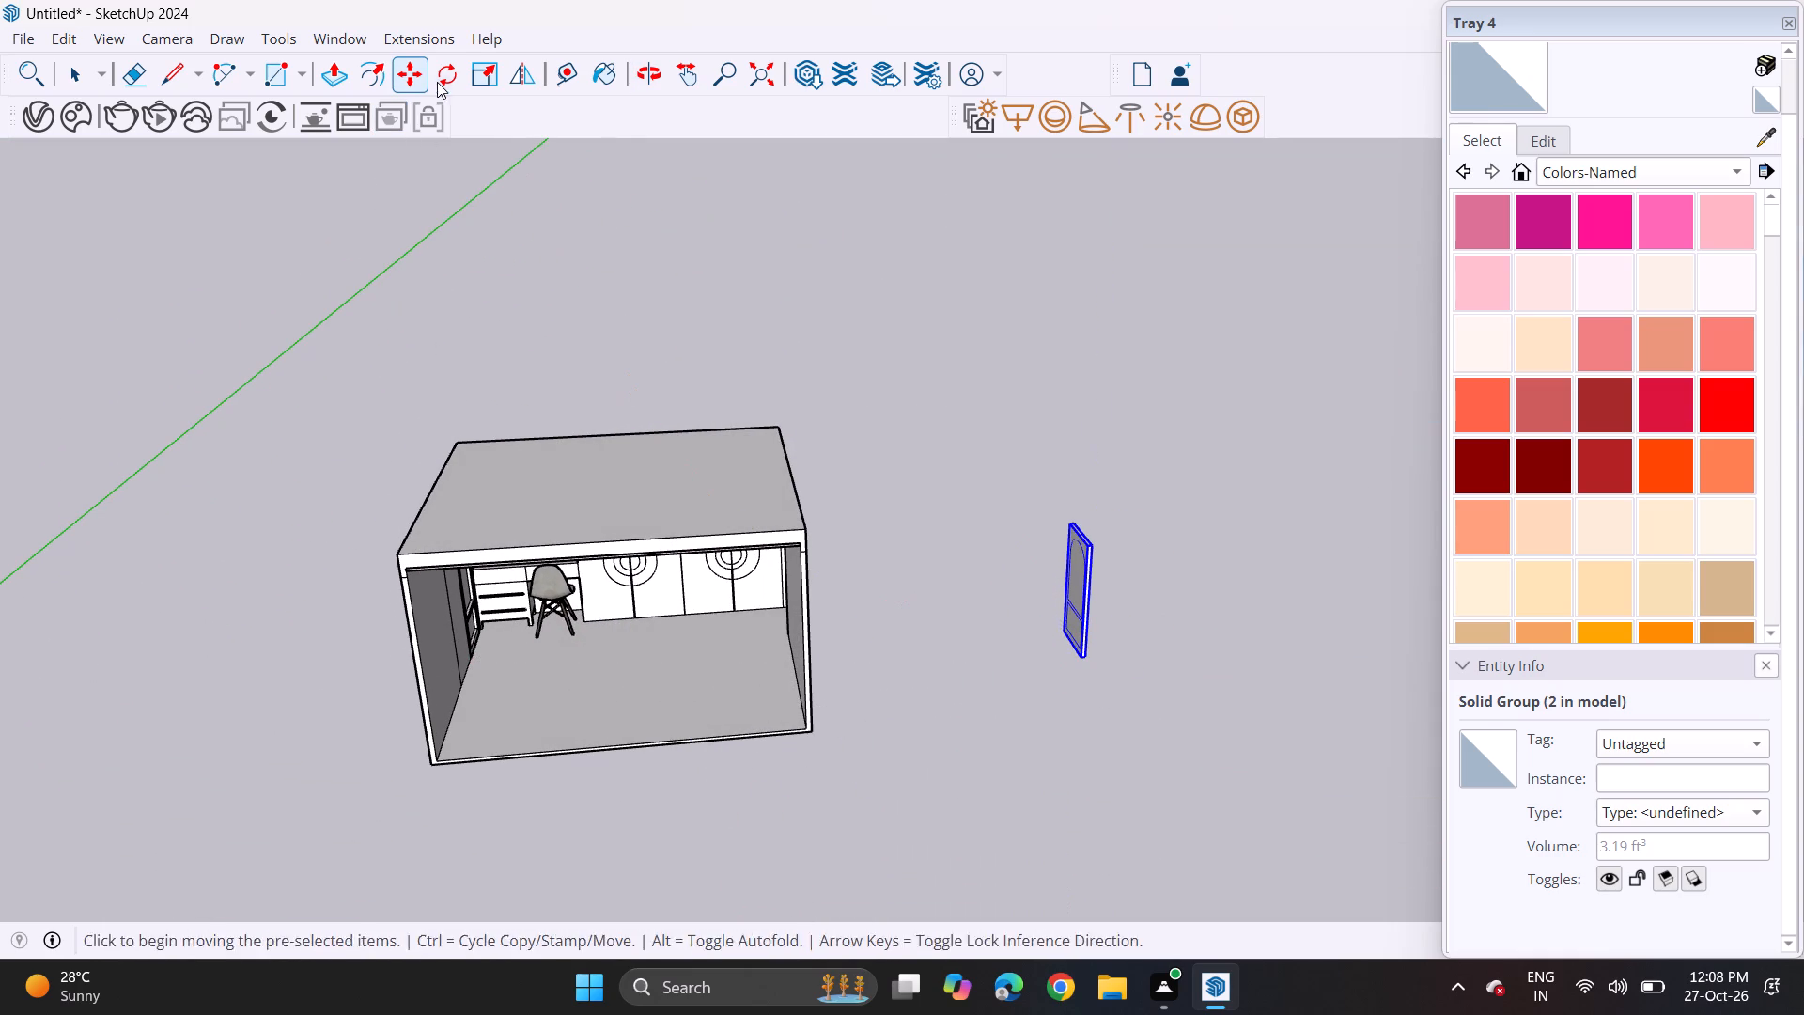
Rotate the copied door leaf half a turn about the vertical axis so its paneled face points the opposite way.
click(437, 82)
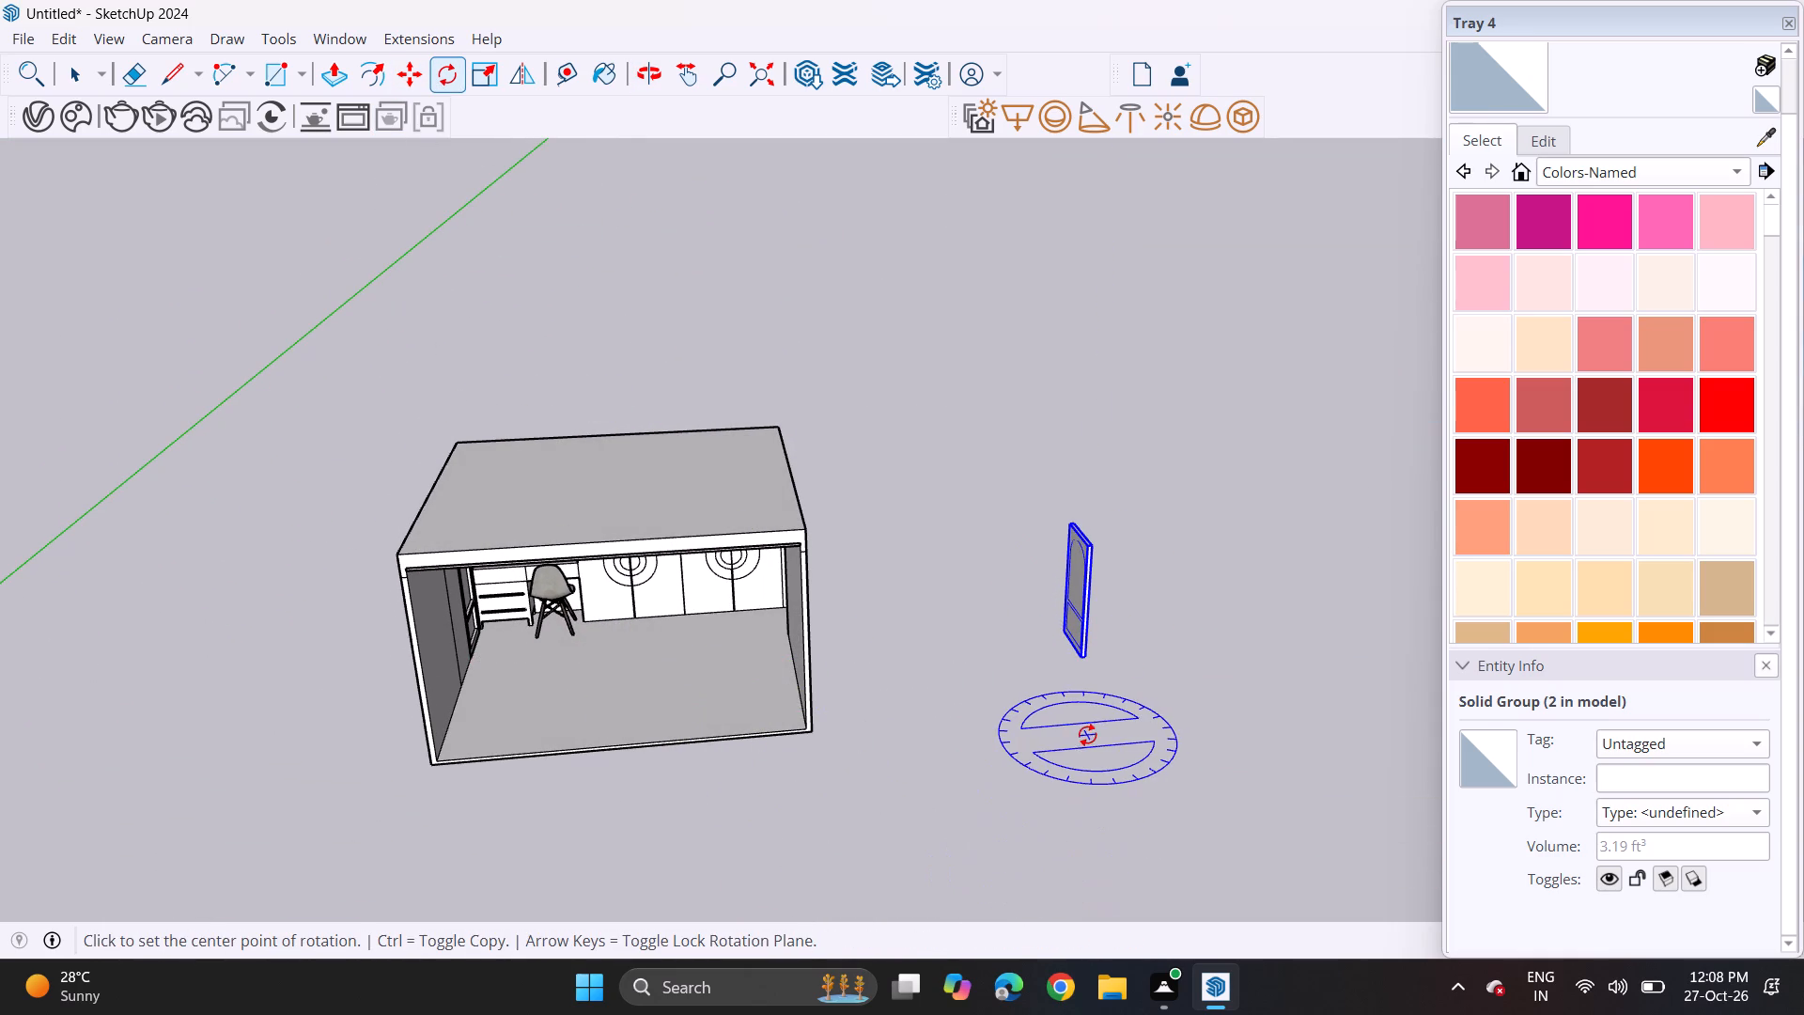
click(1087, 735)
click(1192, 726)
click(952, 750)
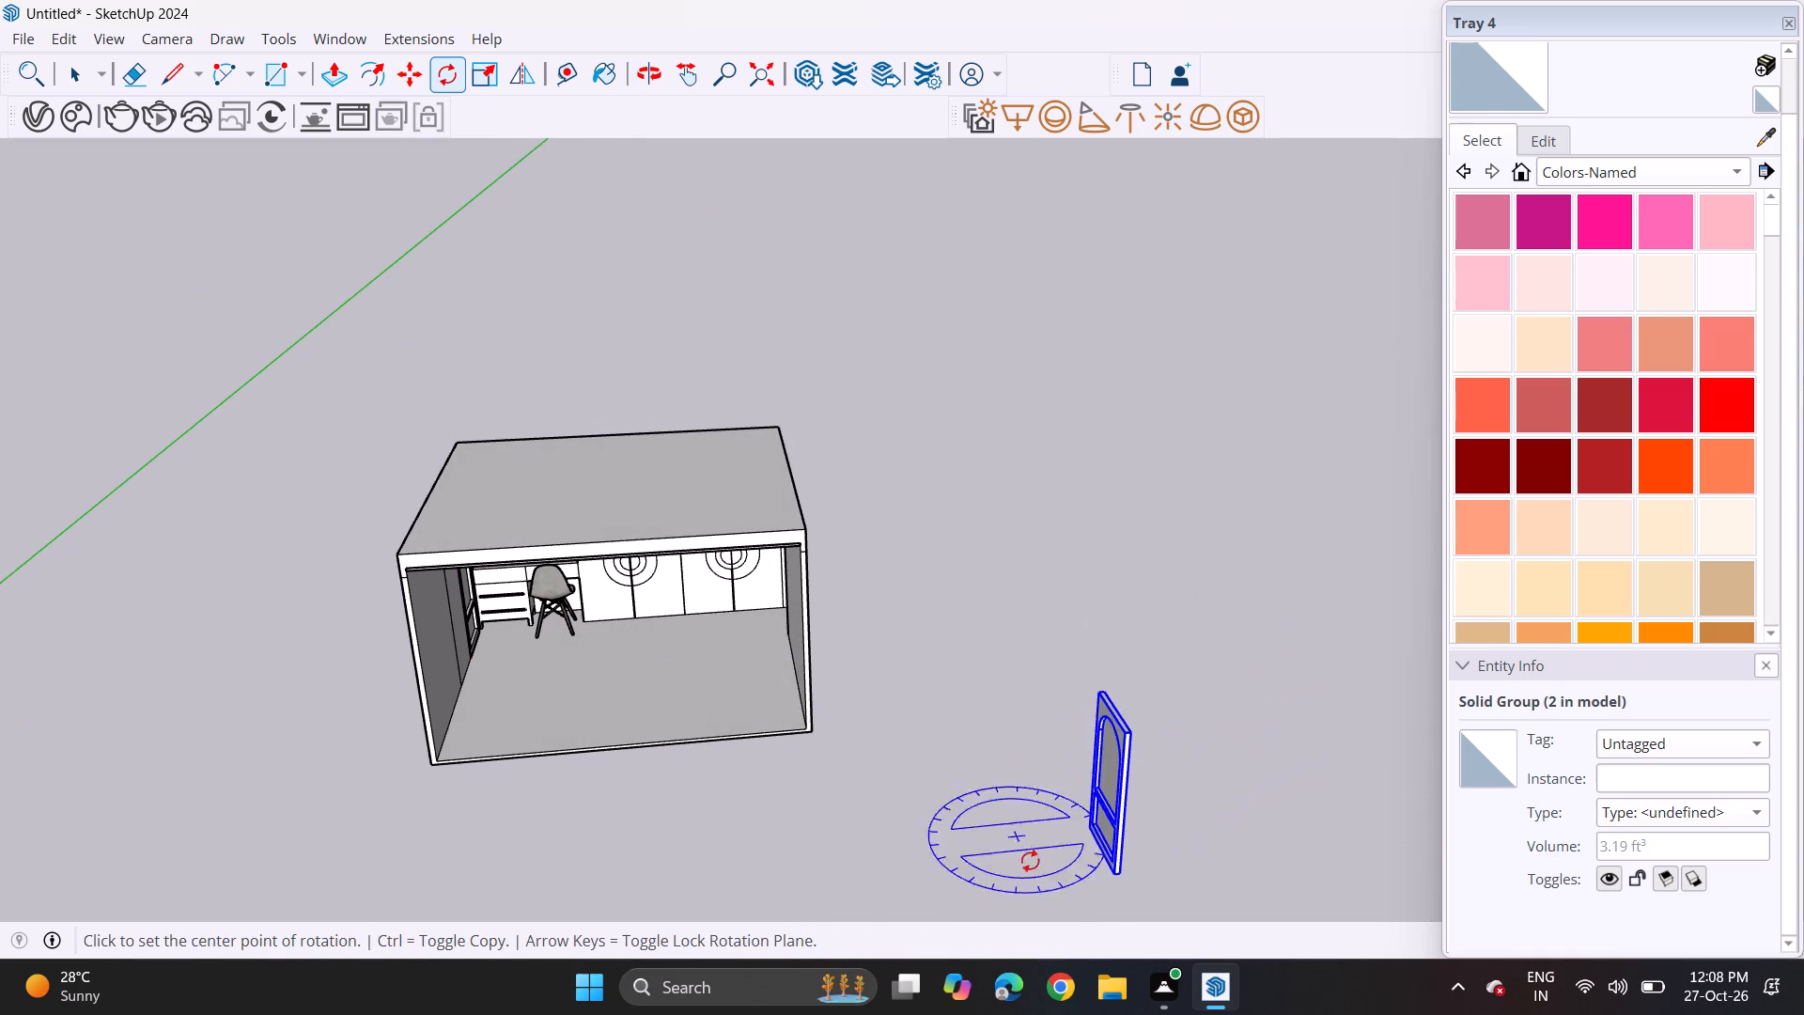
Move the rotated door leaf by its bottom corner into the door recess at the opposite side wall.
click(414, 61)
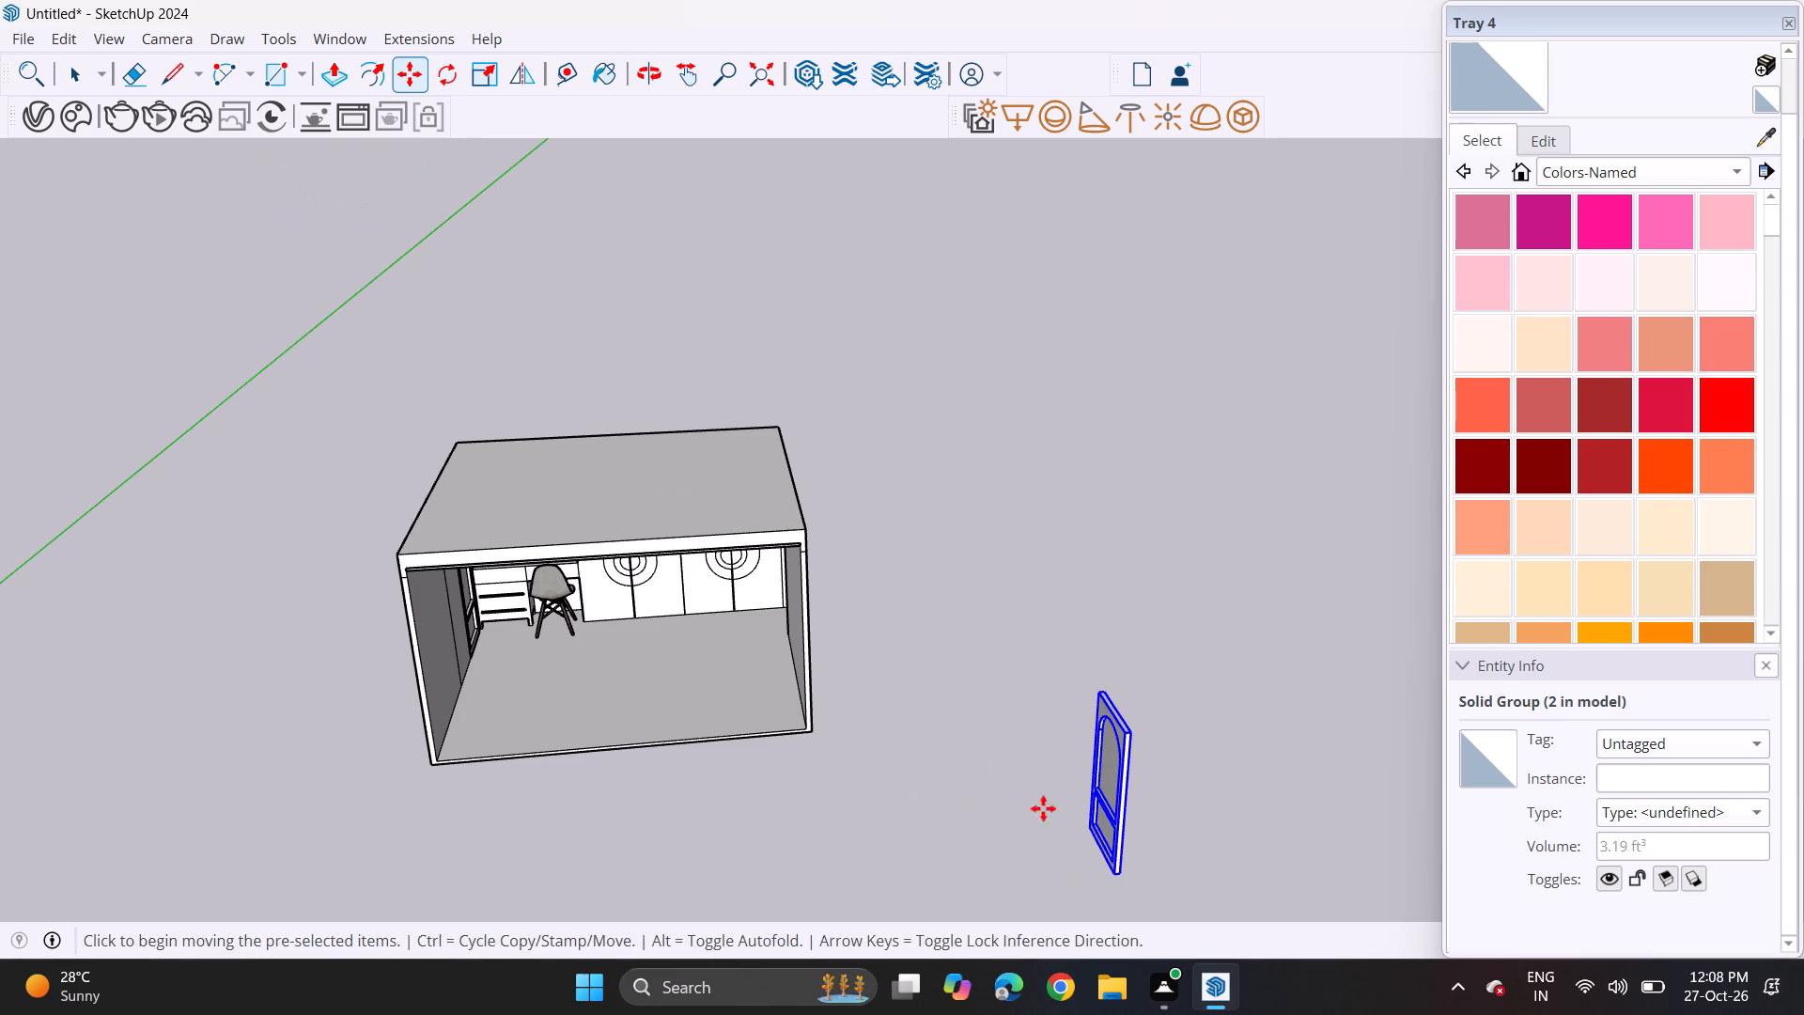
middle_drag(1054, 830, 1273, 772)
click(1319, 770)
scroll(804, 710, up, 4)
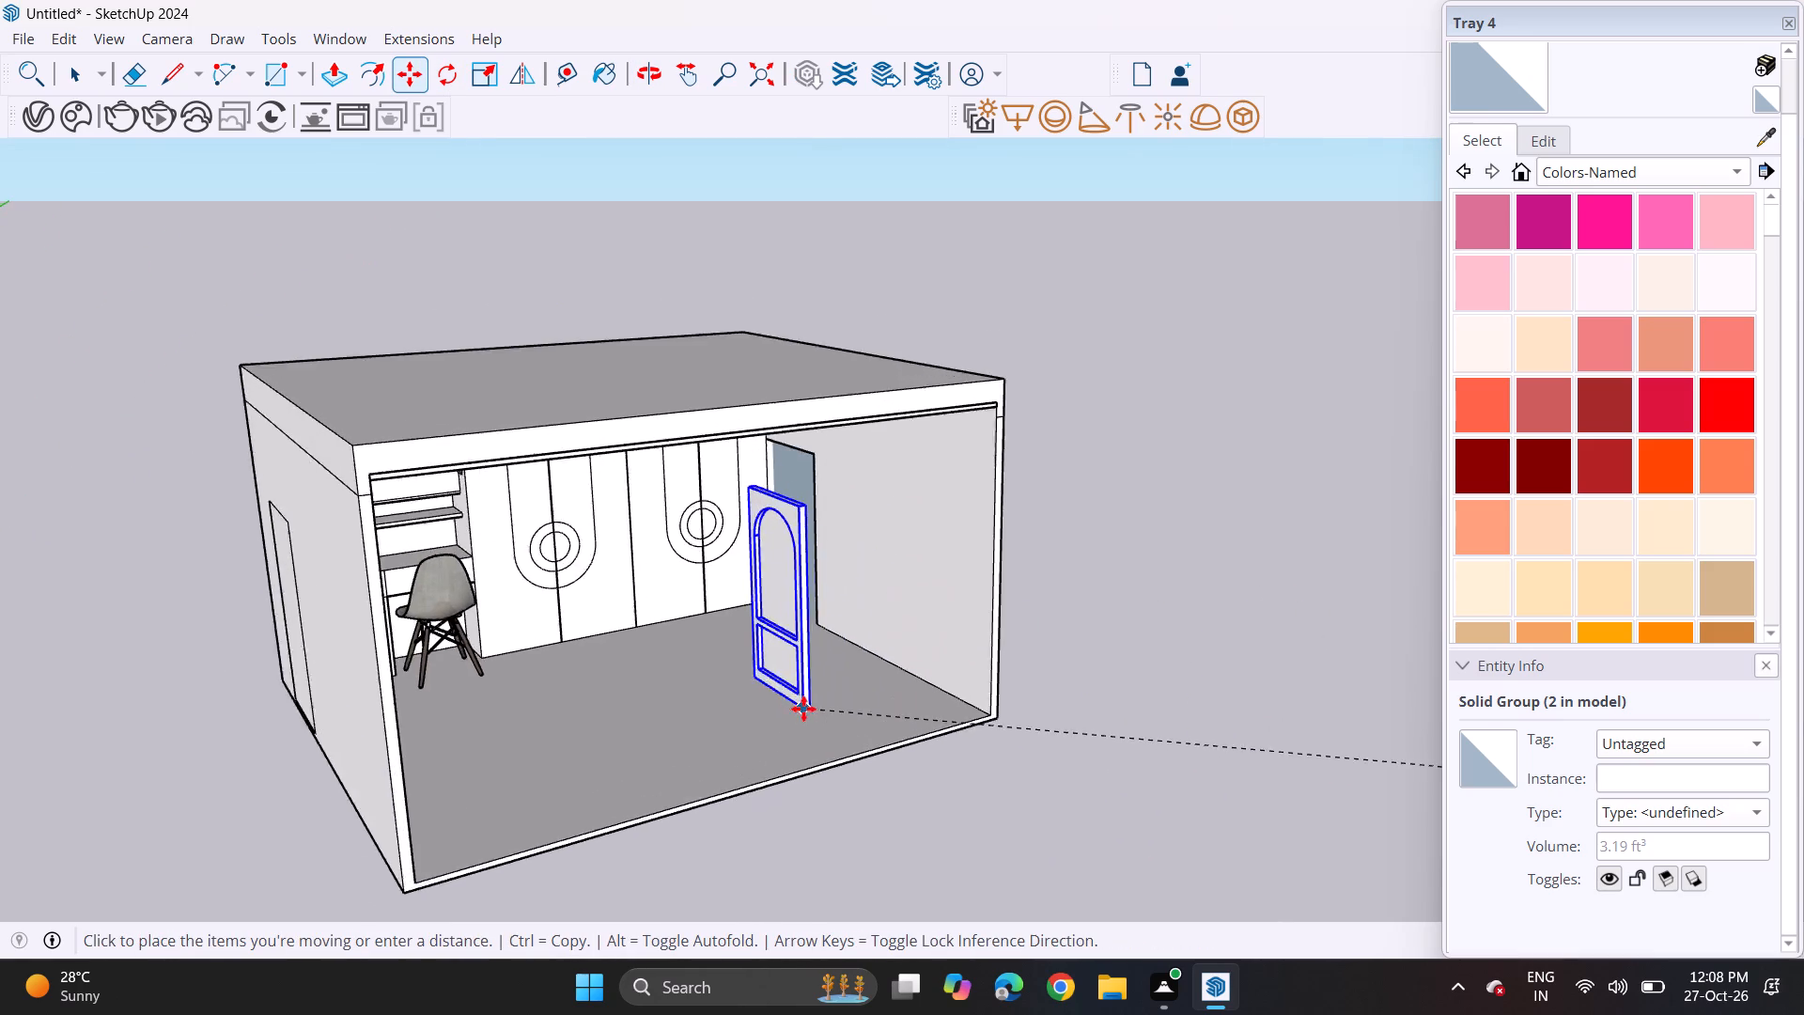
scroll(803, 709, up, 3)
scroll(802, 684, down, 1)
scroll(802, 684, up, 7)
click(836, 588)
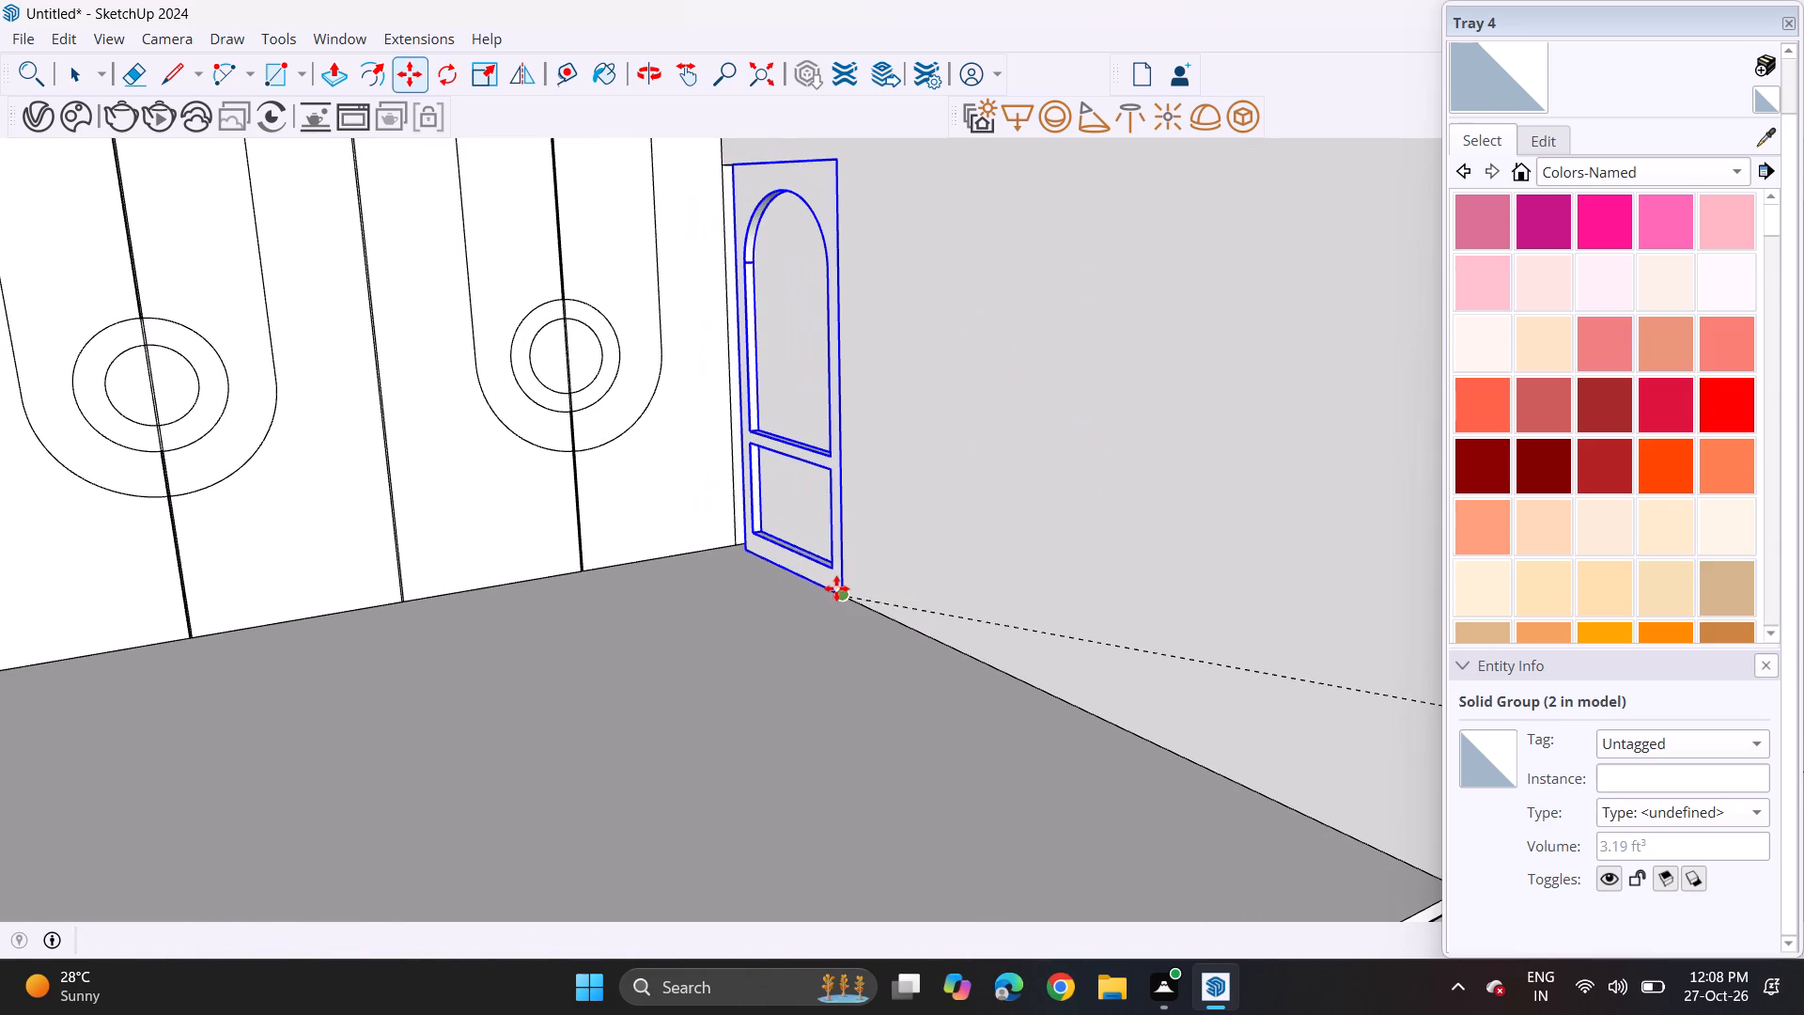
key(space)
click(793, 692)
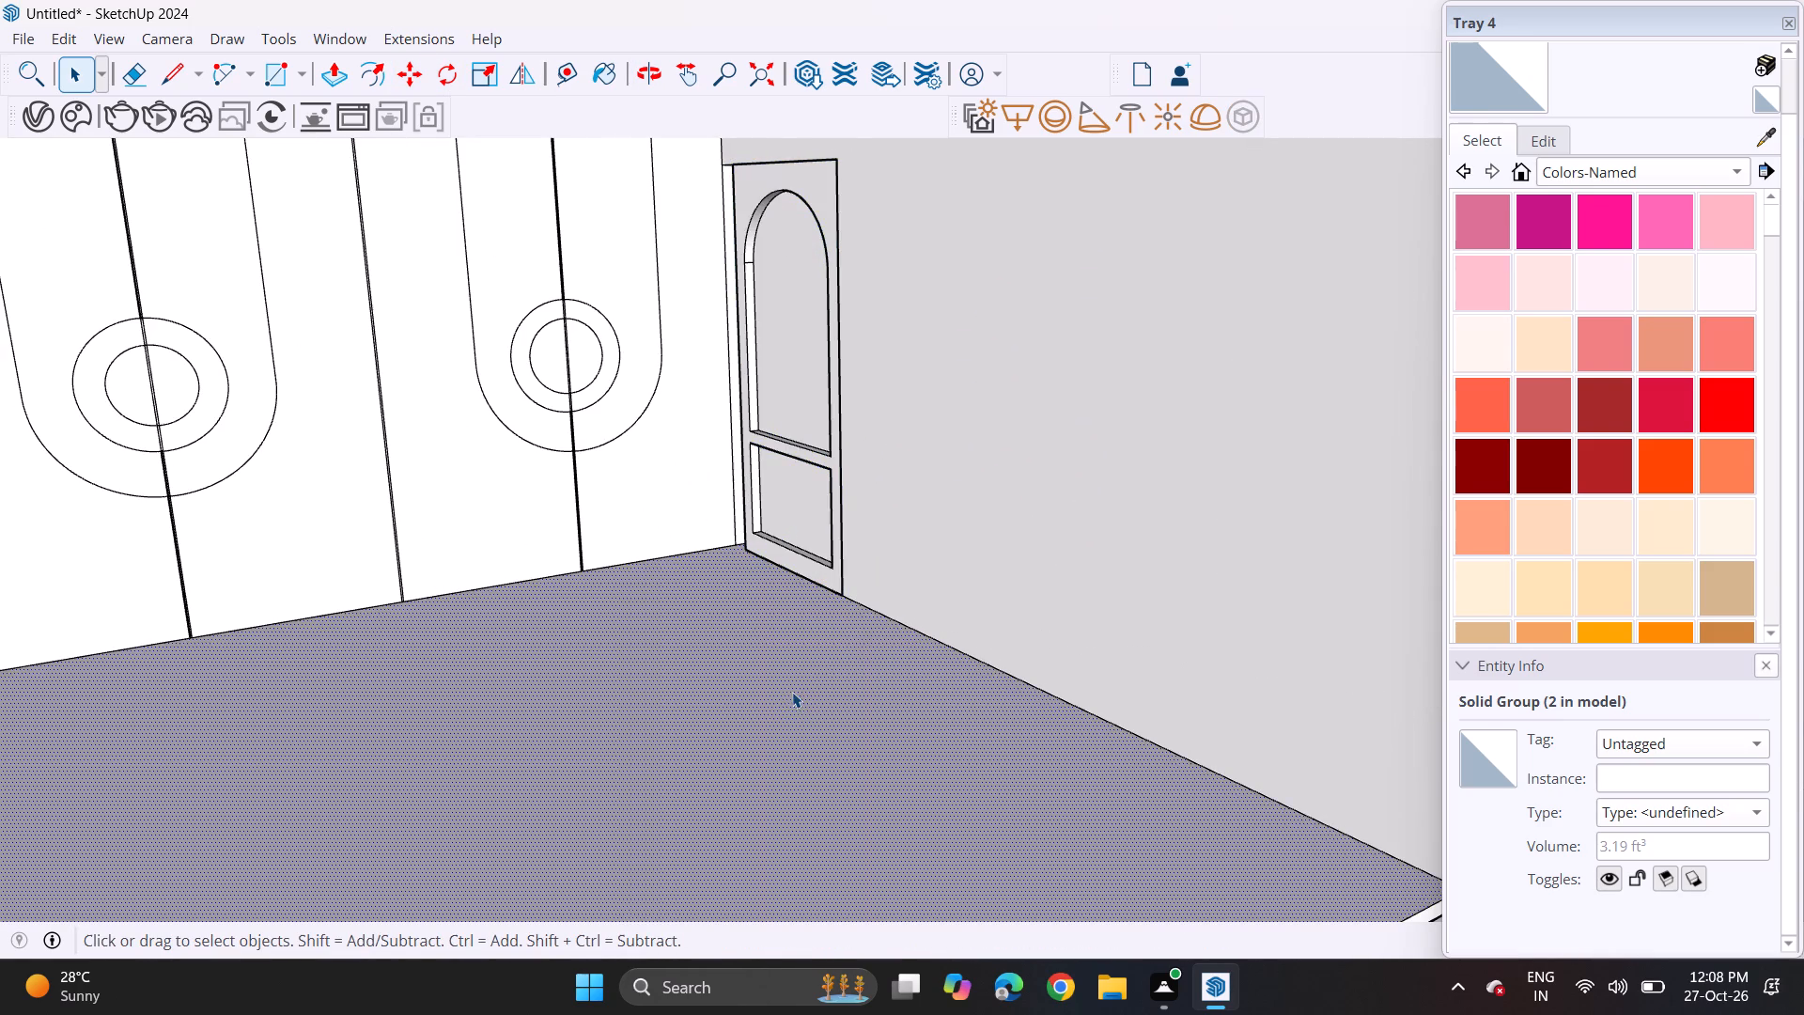
Import the LapTop model from Downloads and place it on the desktop near the chair.
middle_drag(838, 636, 615, 590)
shift+middle_drag(565, 577, 856, 648)
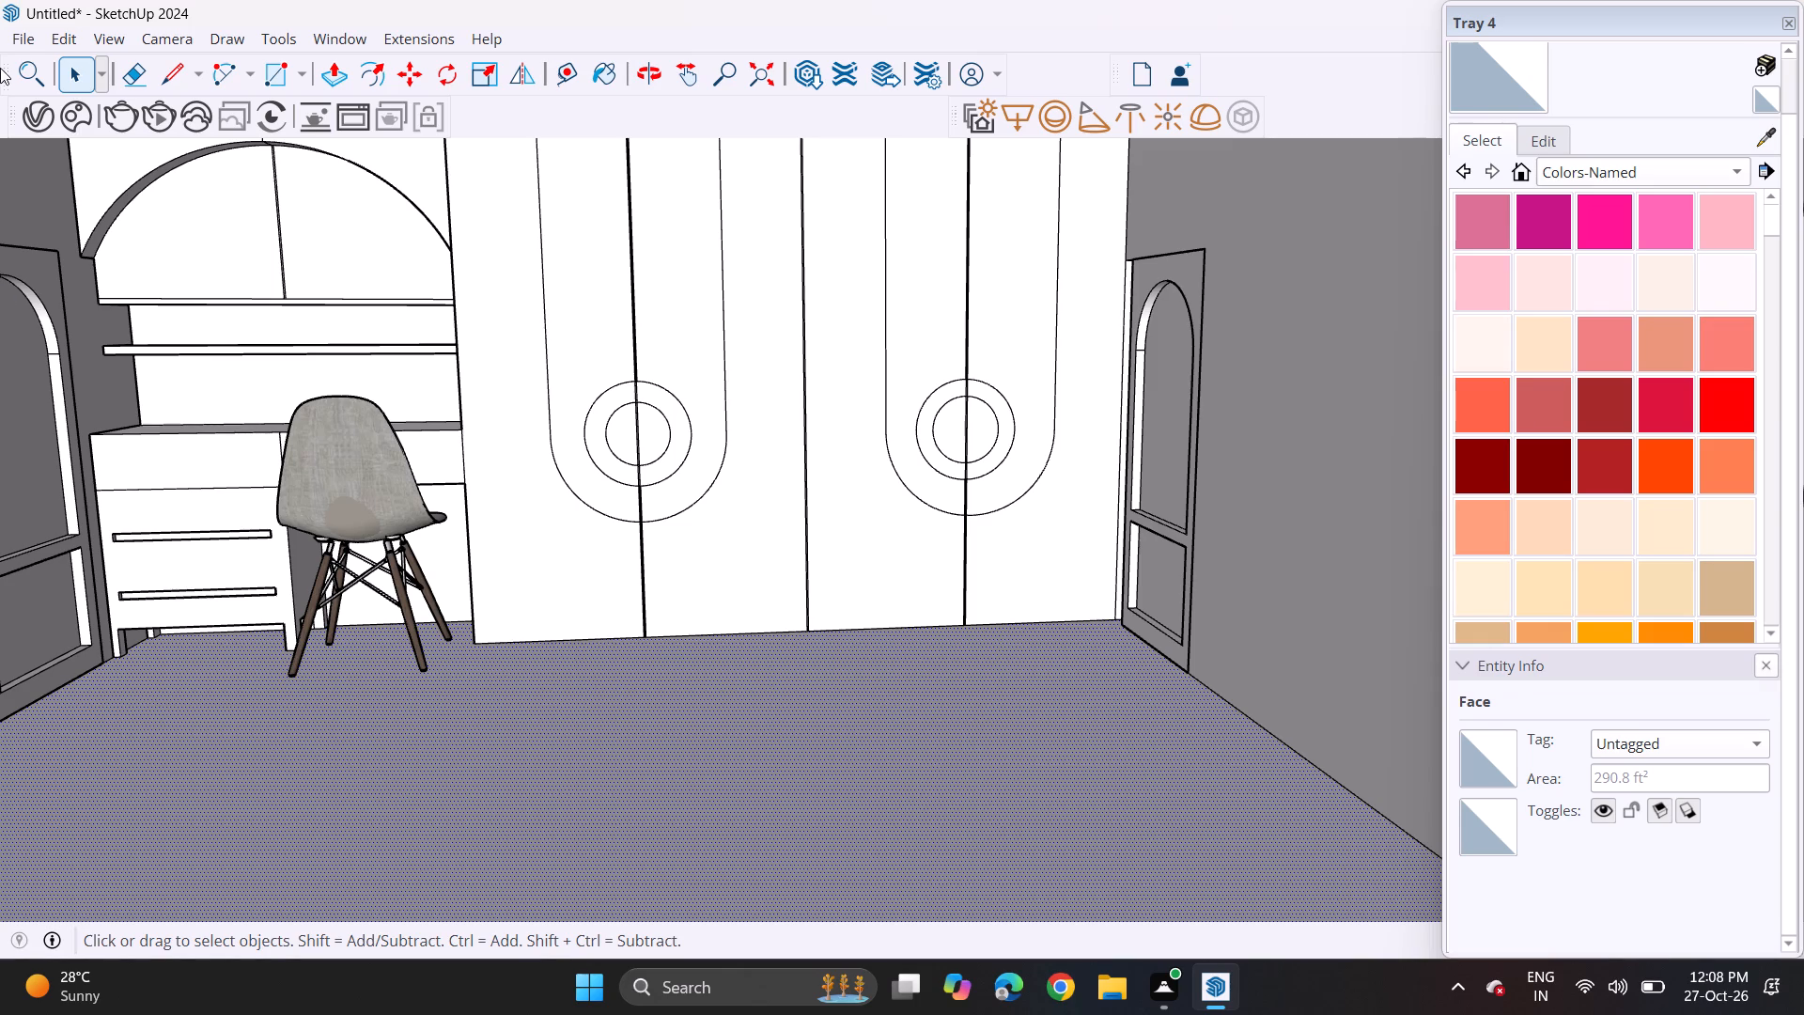
click(25, 38)
click(61, 375)
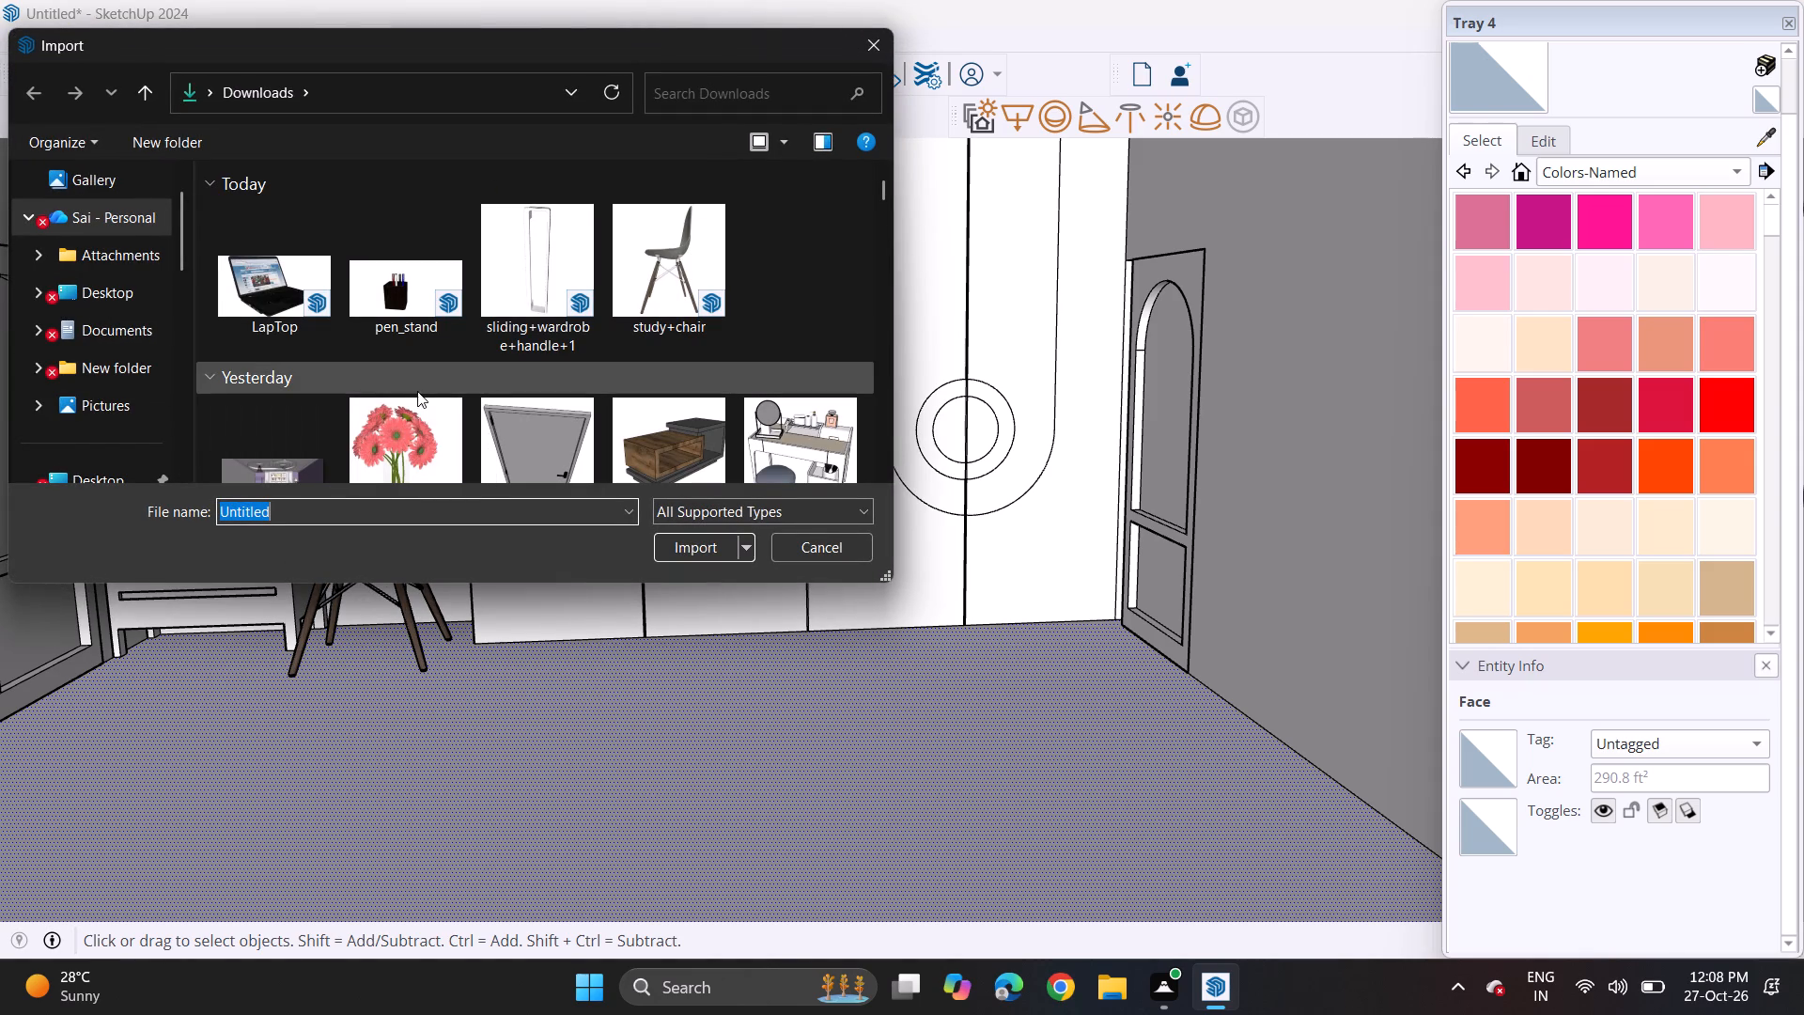
click(280, 301)
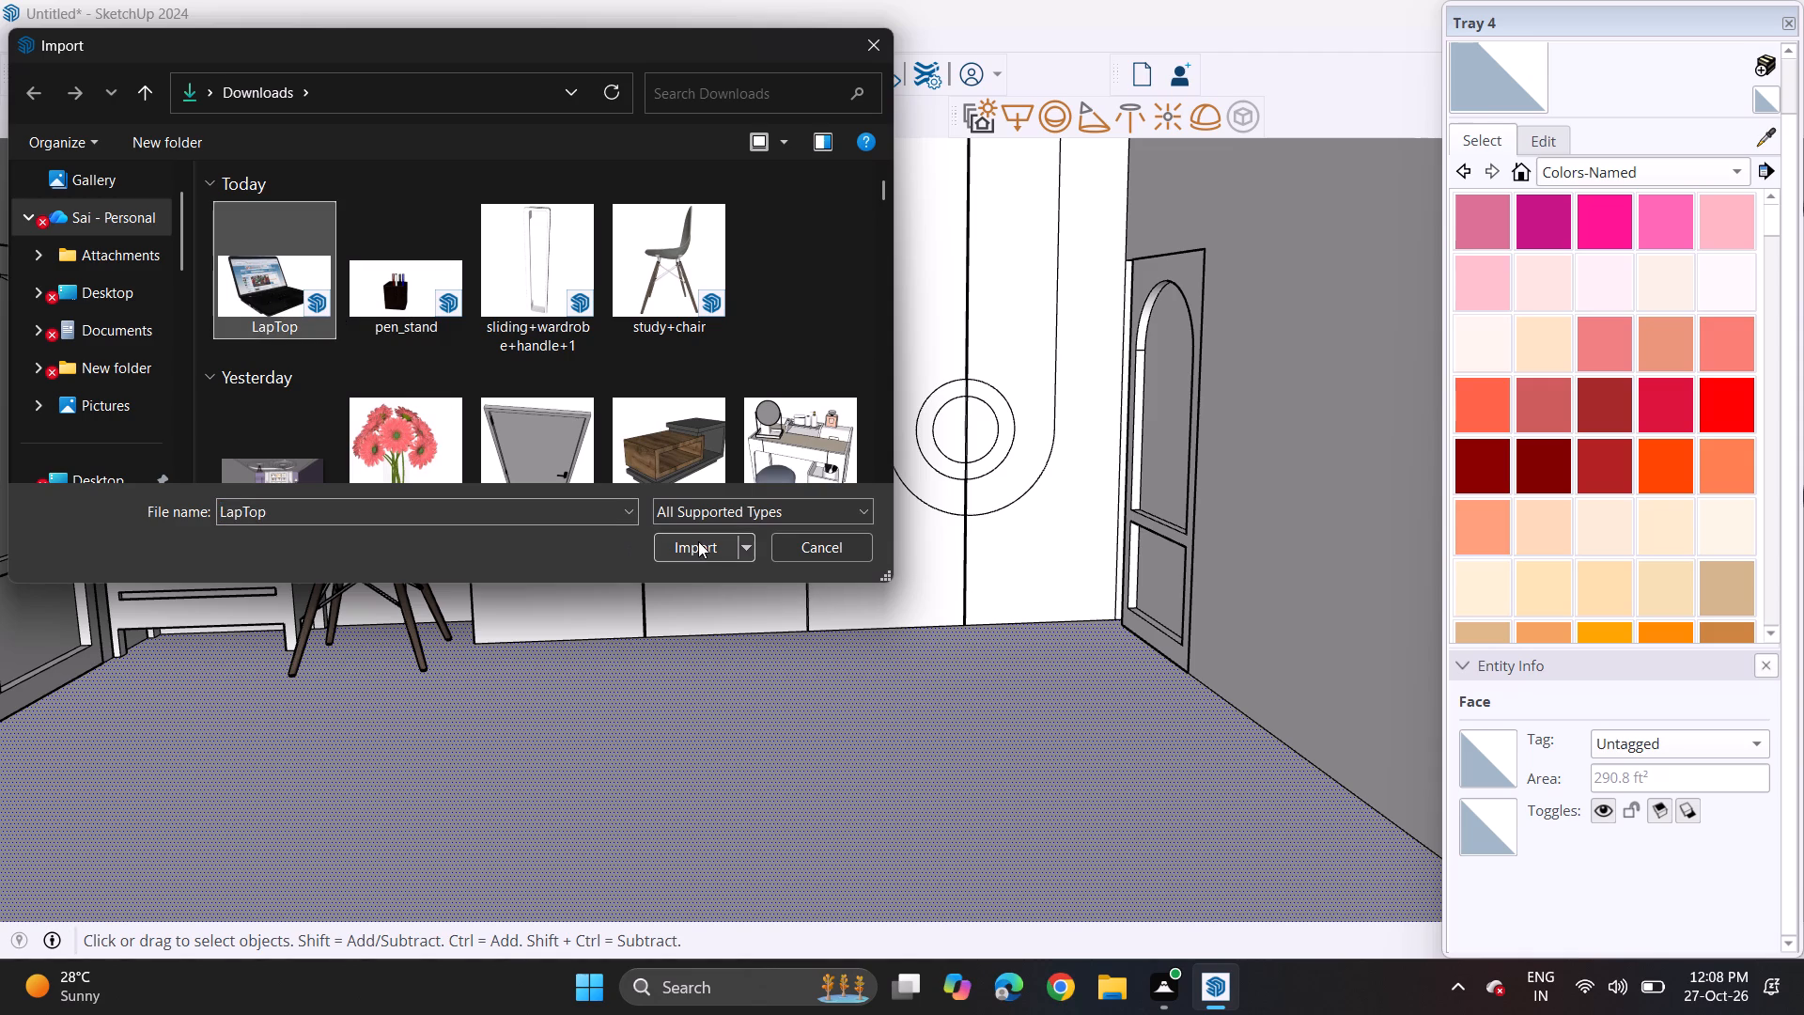
click(698, 541)
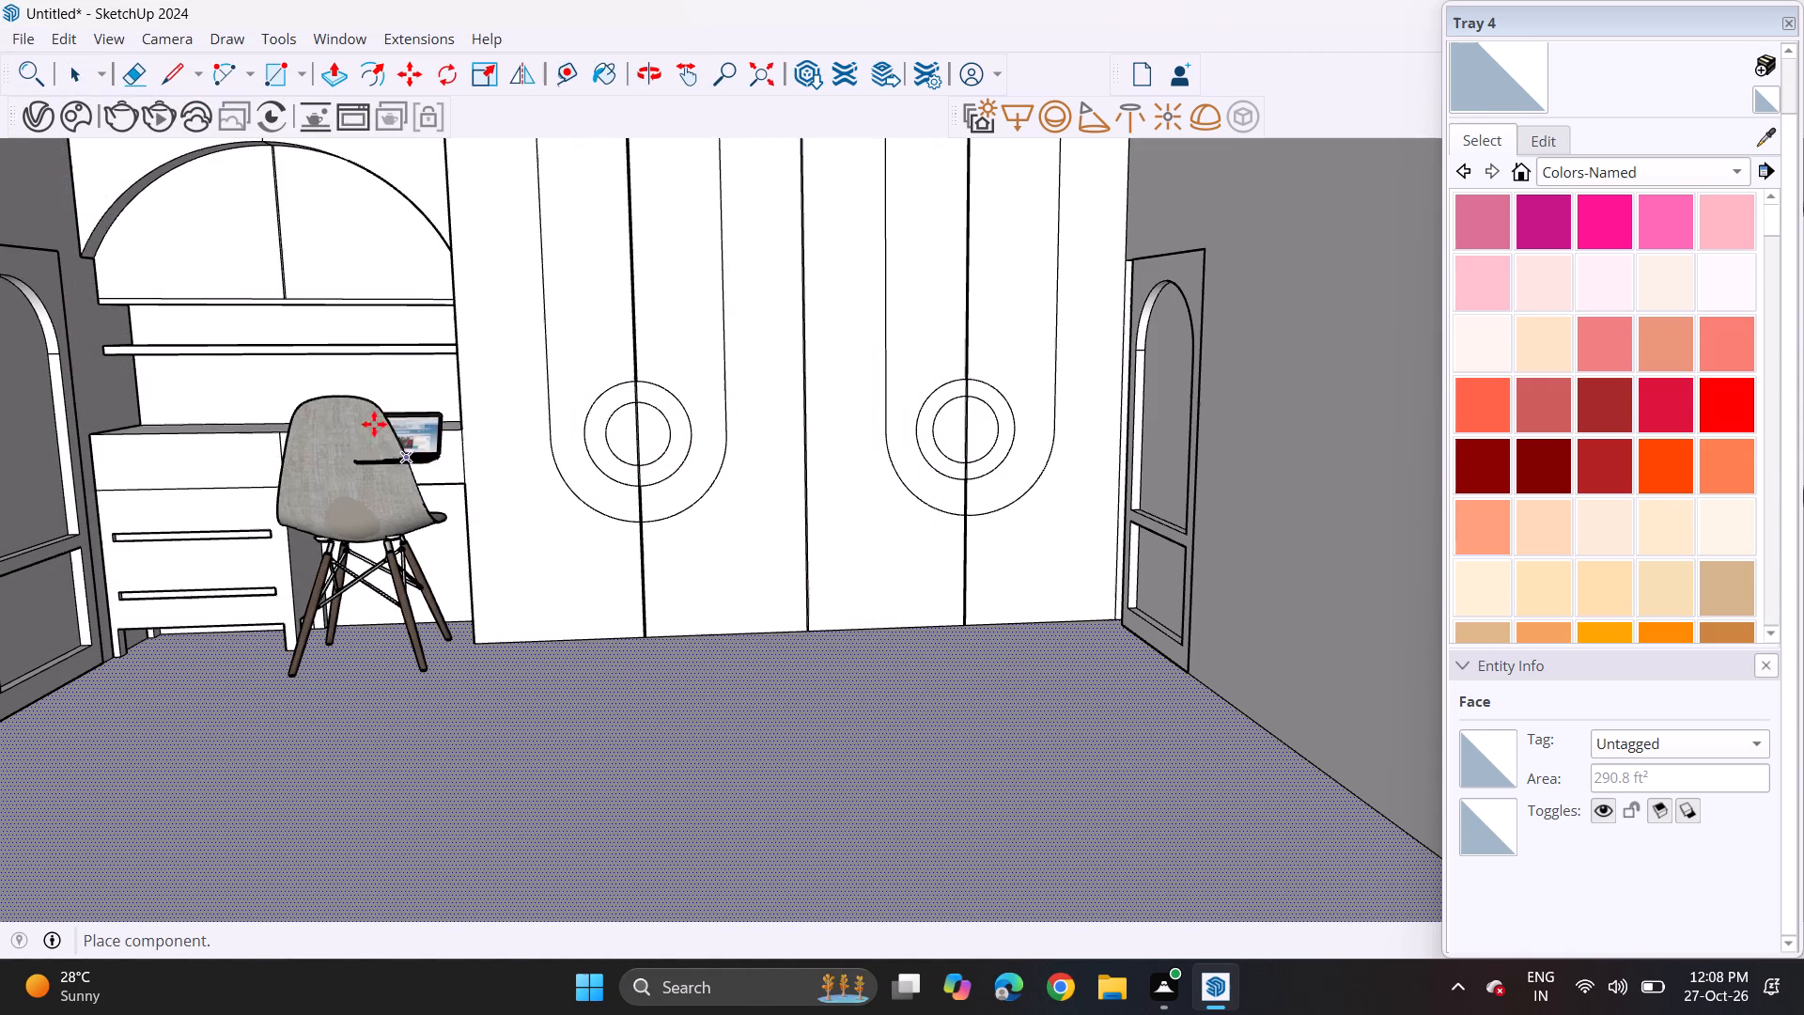
middle_drag(342, 400, 384, 518)
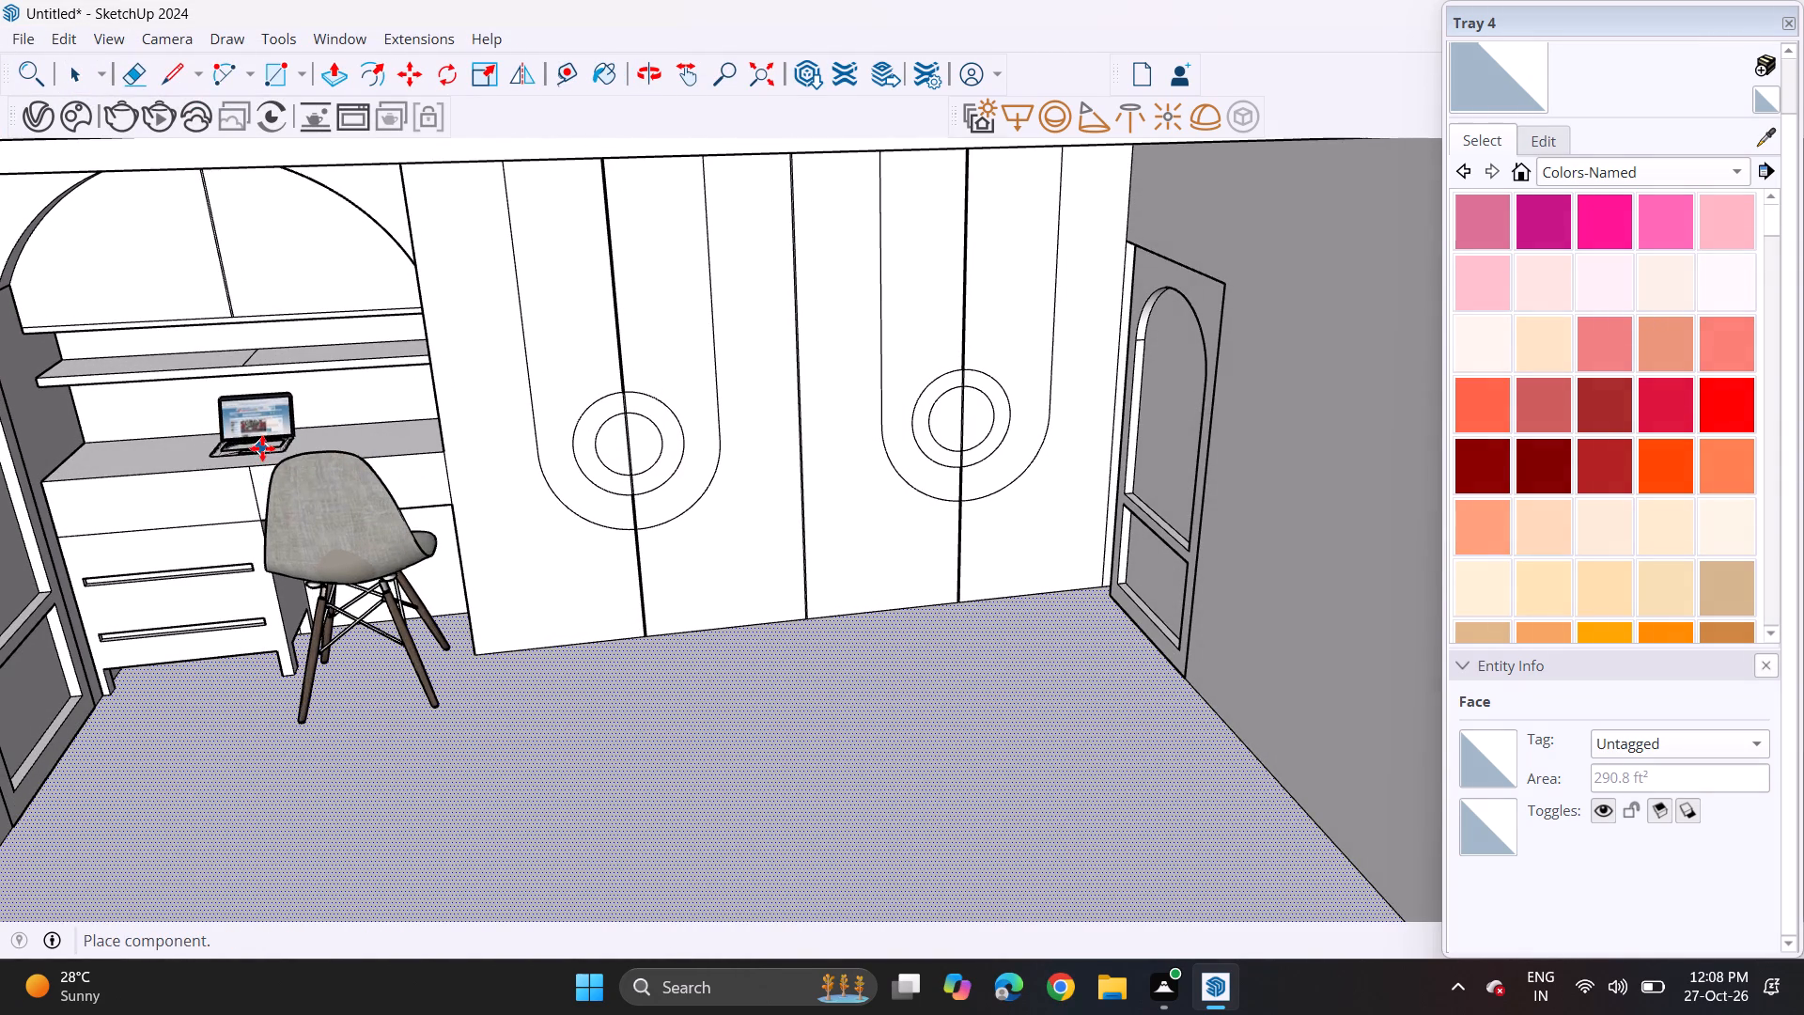
click(258, 455)
Raise the laptop by its front corner so its keyboard base sits on the desktop surface.
scroll(290, 472, up, 9)
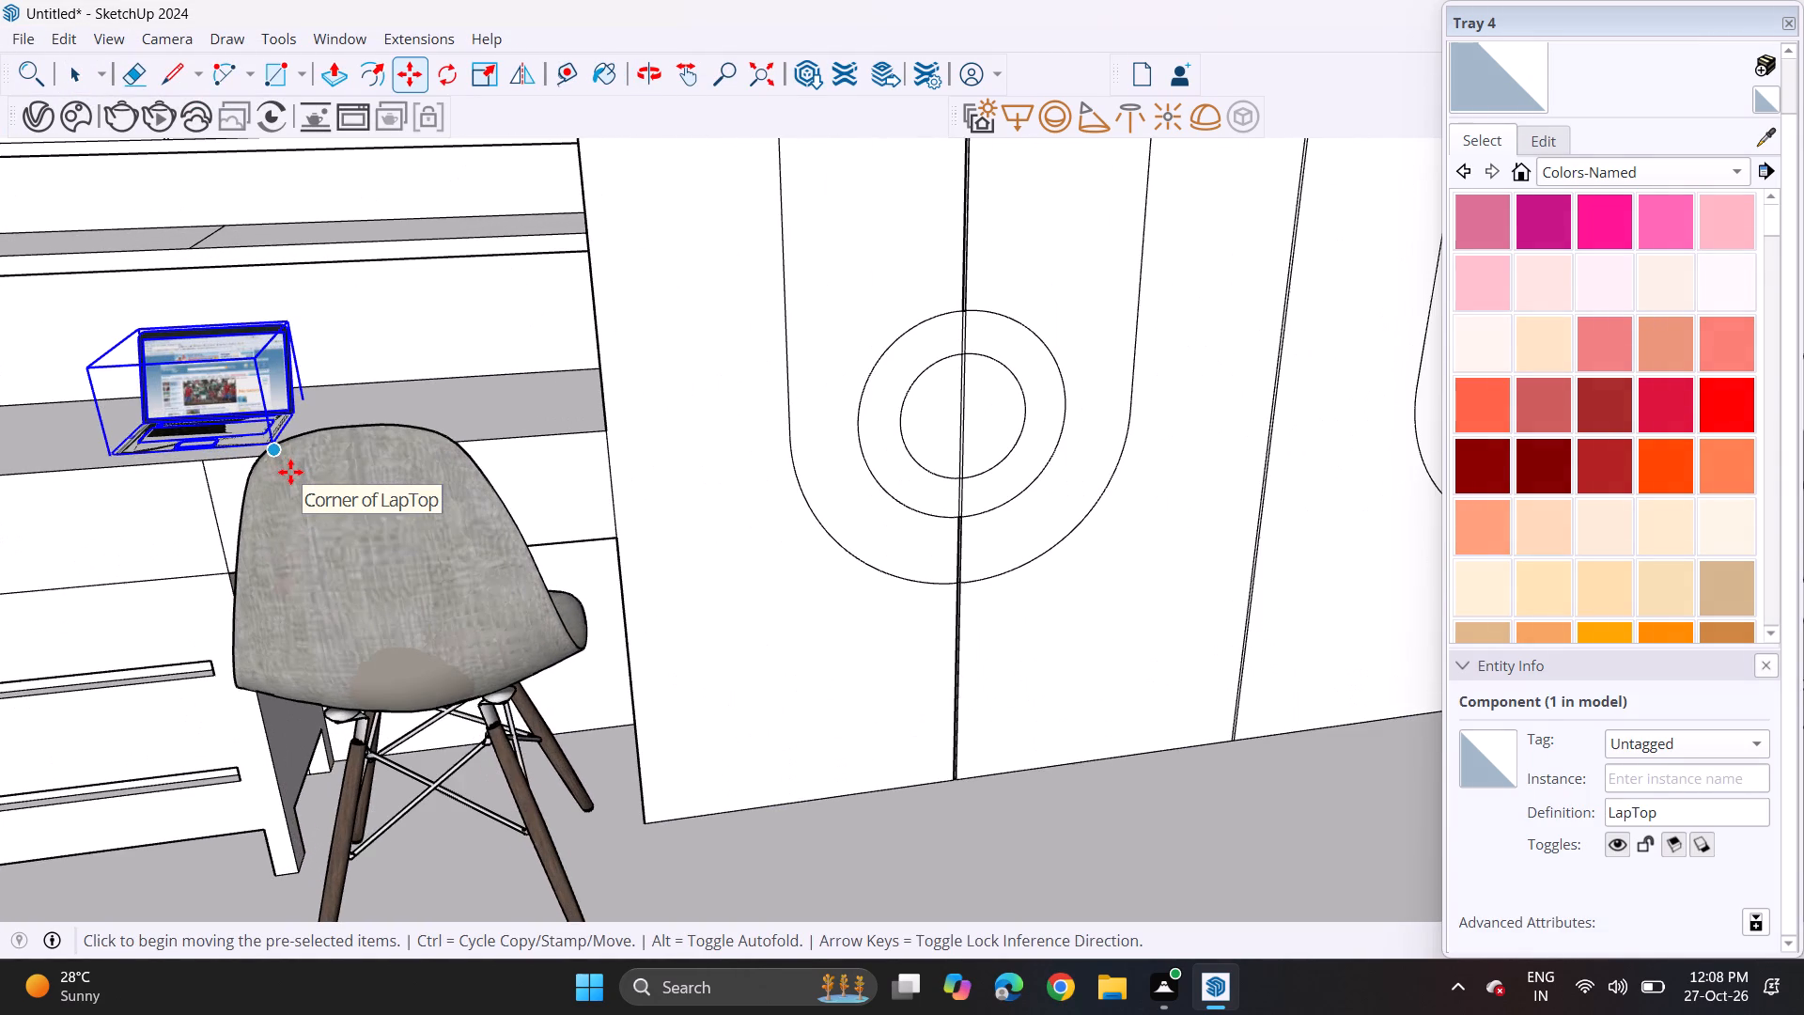
scroll(290, 472, up, 10)
middle_drag(272, 429, 424, 416)
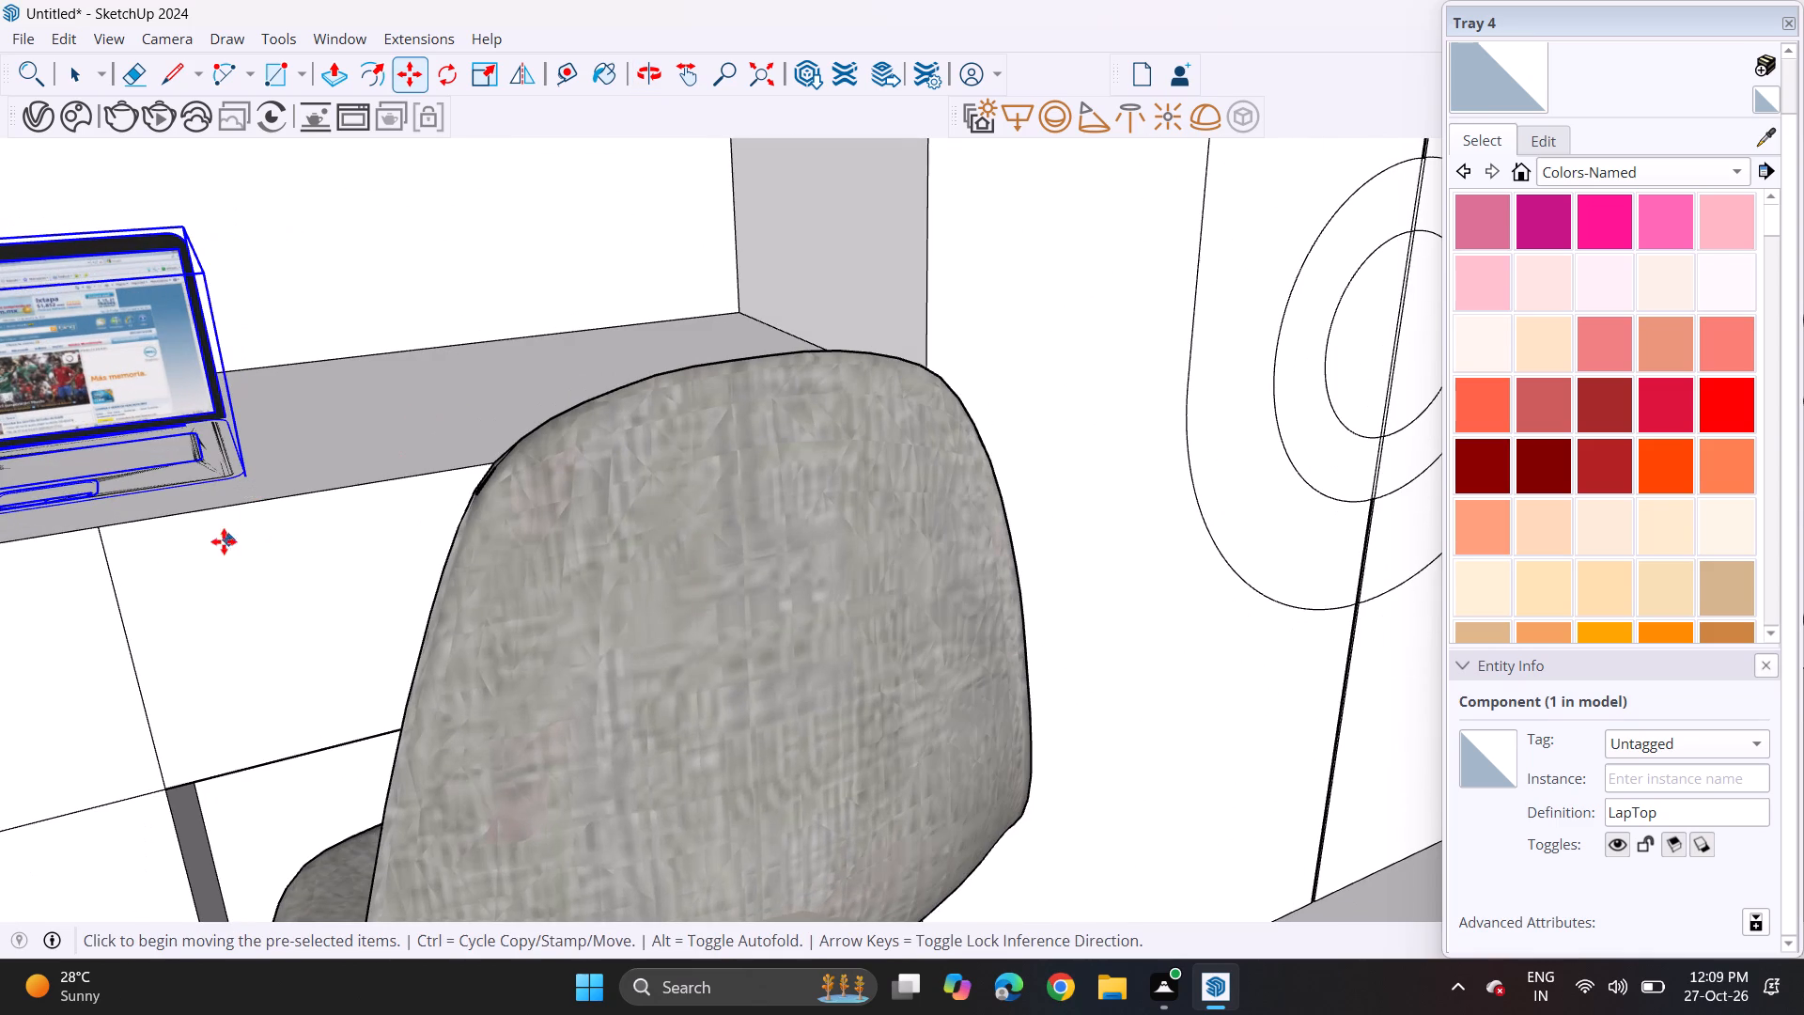
click(249, 502)
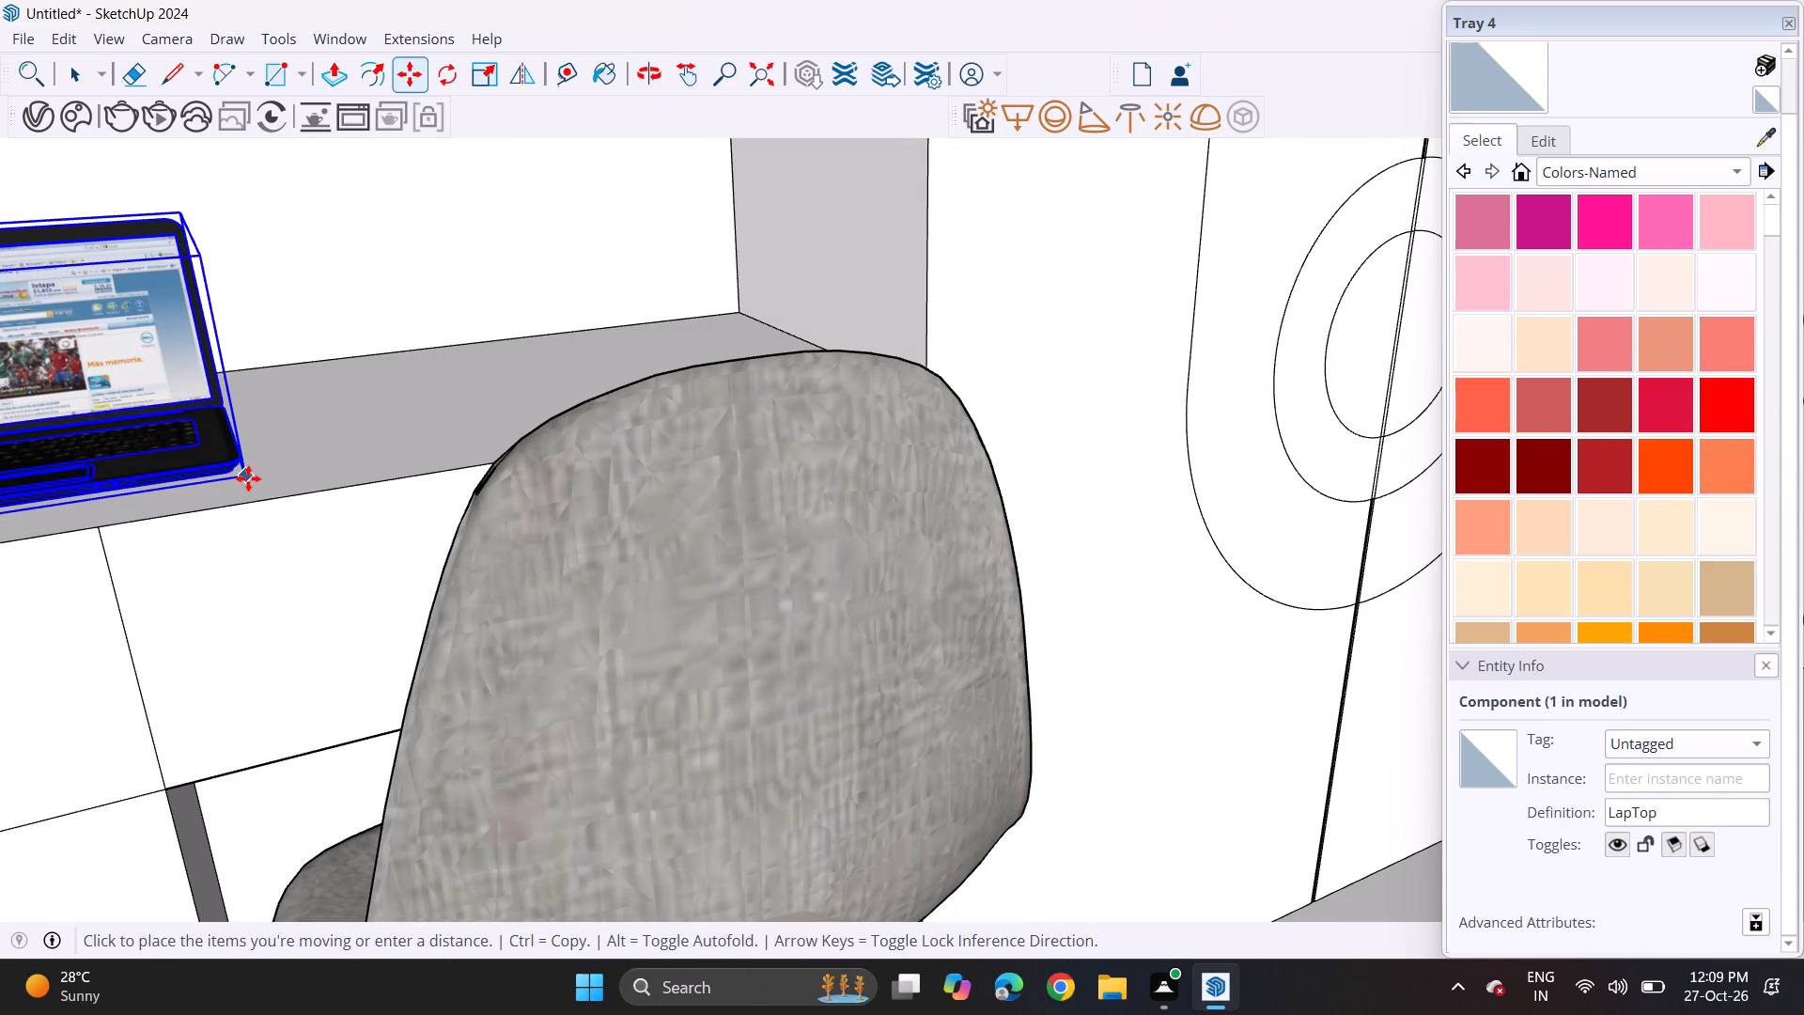
click(248, 478)
Scale the laptop up slightly from its edge and corner grips so it looks larger on the desk.
scroll(248, 407, up, 1)
scroll(248, 407, down, 2)
scroll(248, 407, up, 1)
scroll(248, 407, down, 8)
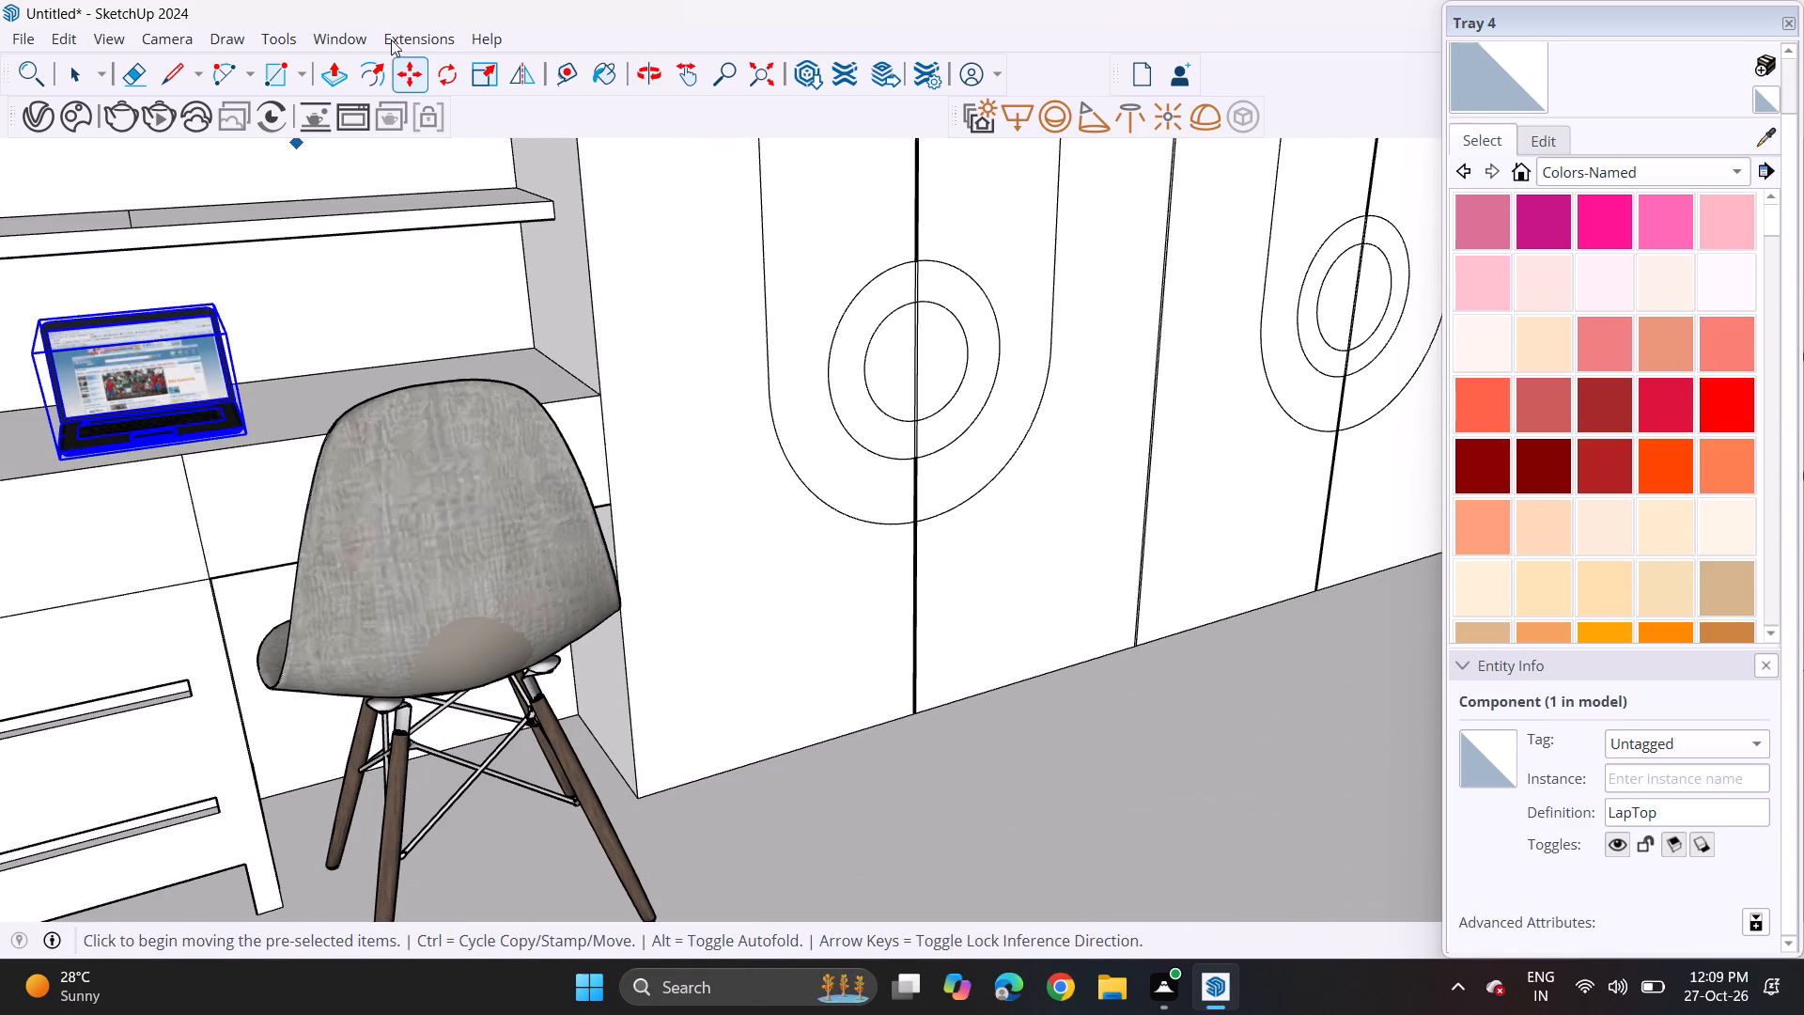
click(489, 72)
middle_drag(209, 368, 170, 301)
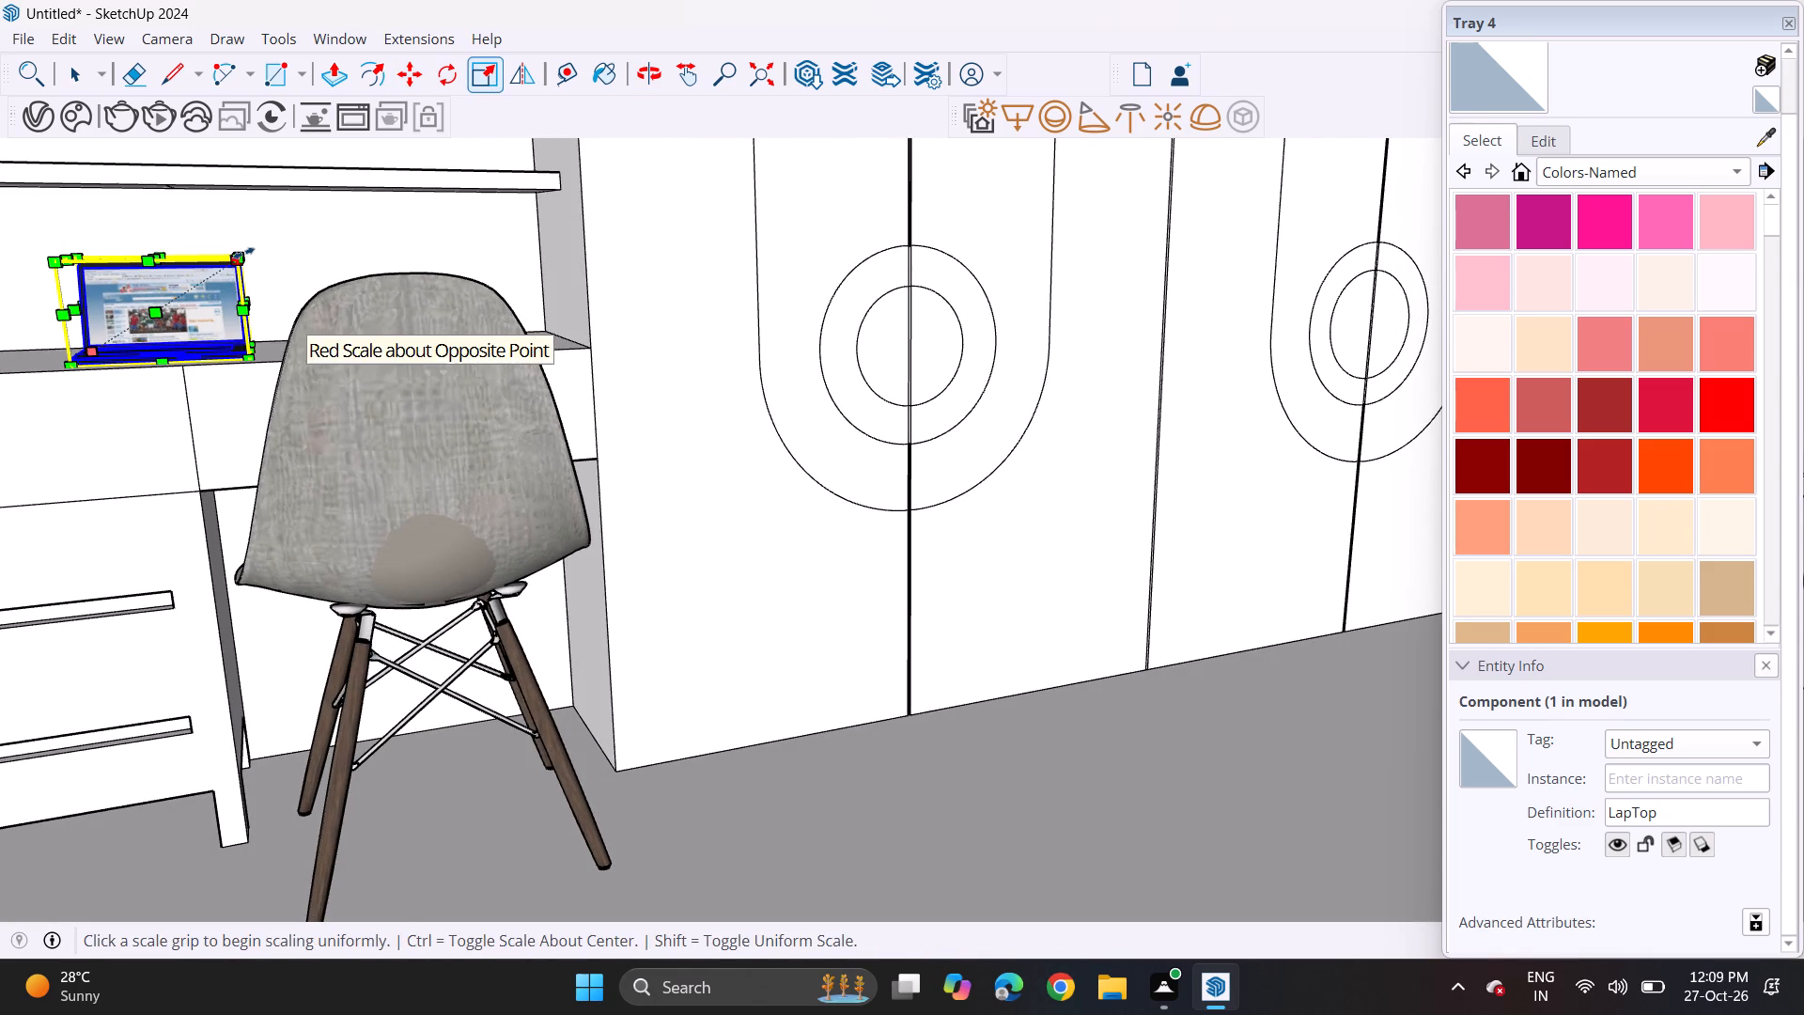
click(243, 253)
click(282, 238)
middle_drag(246, 287, 213, 408)
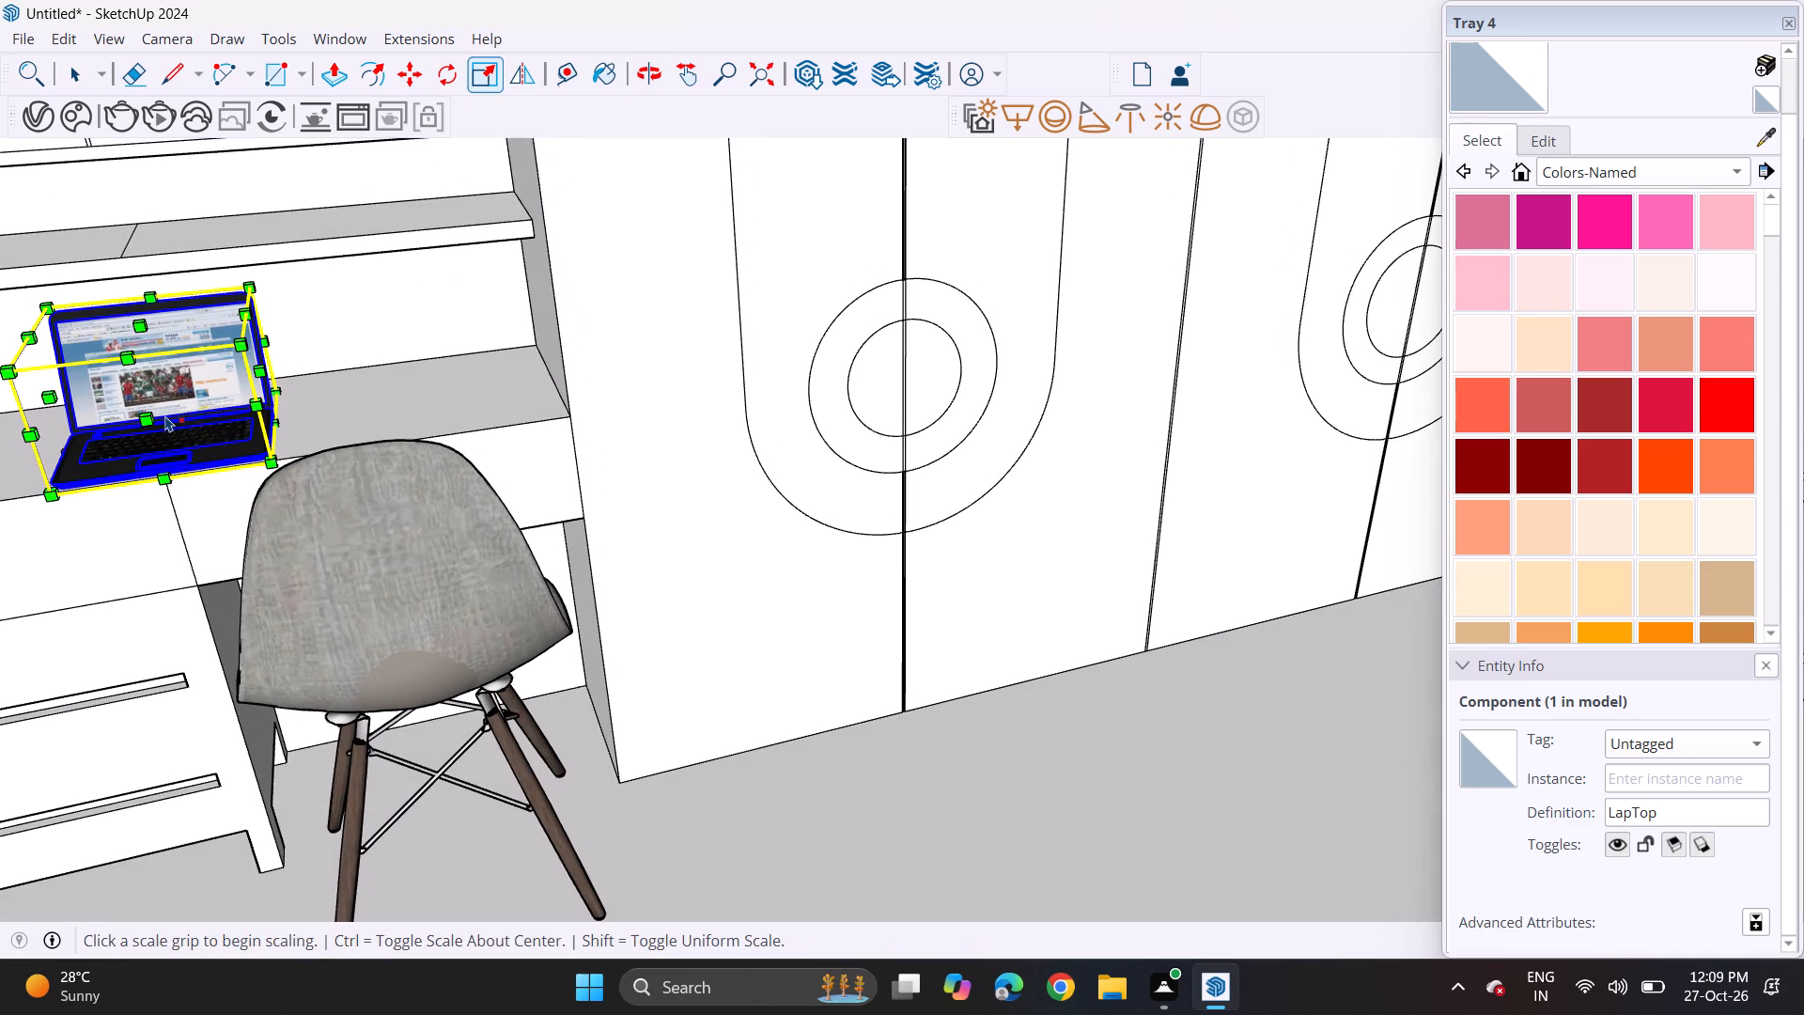
shift+middle_drag(164, 422, 297, 408)
middle_drag(303, 423, 272, 432)
click(166, 352)
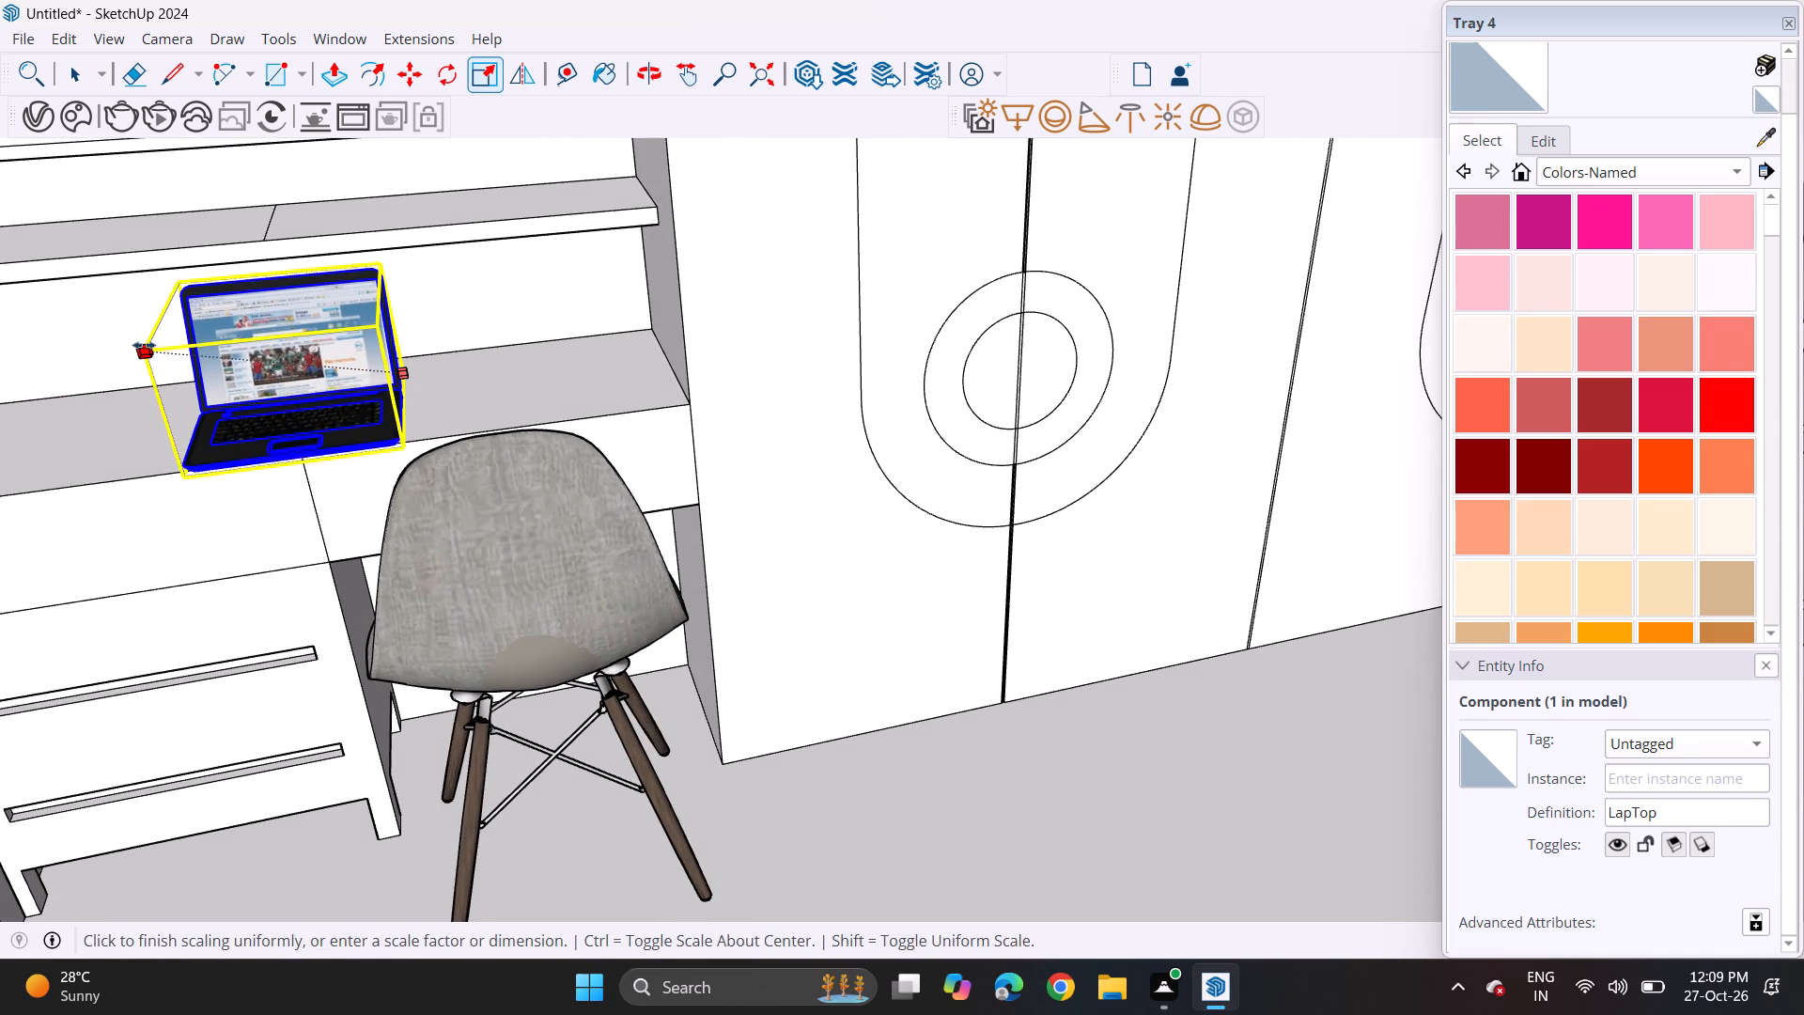
click(120, 338)
Move the enlarged laptop back from the desk's front edge so it rests within the desktop.
click(404, 72)
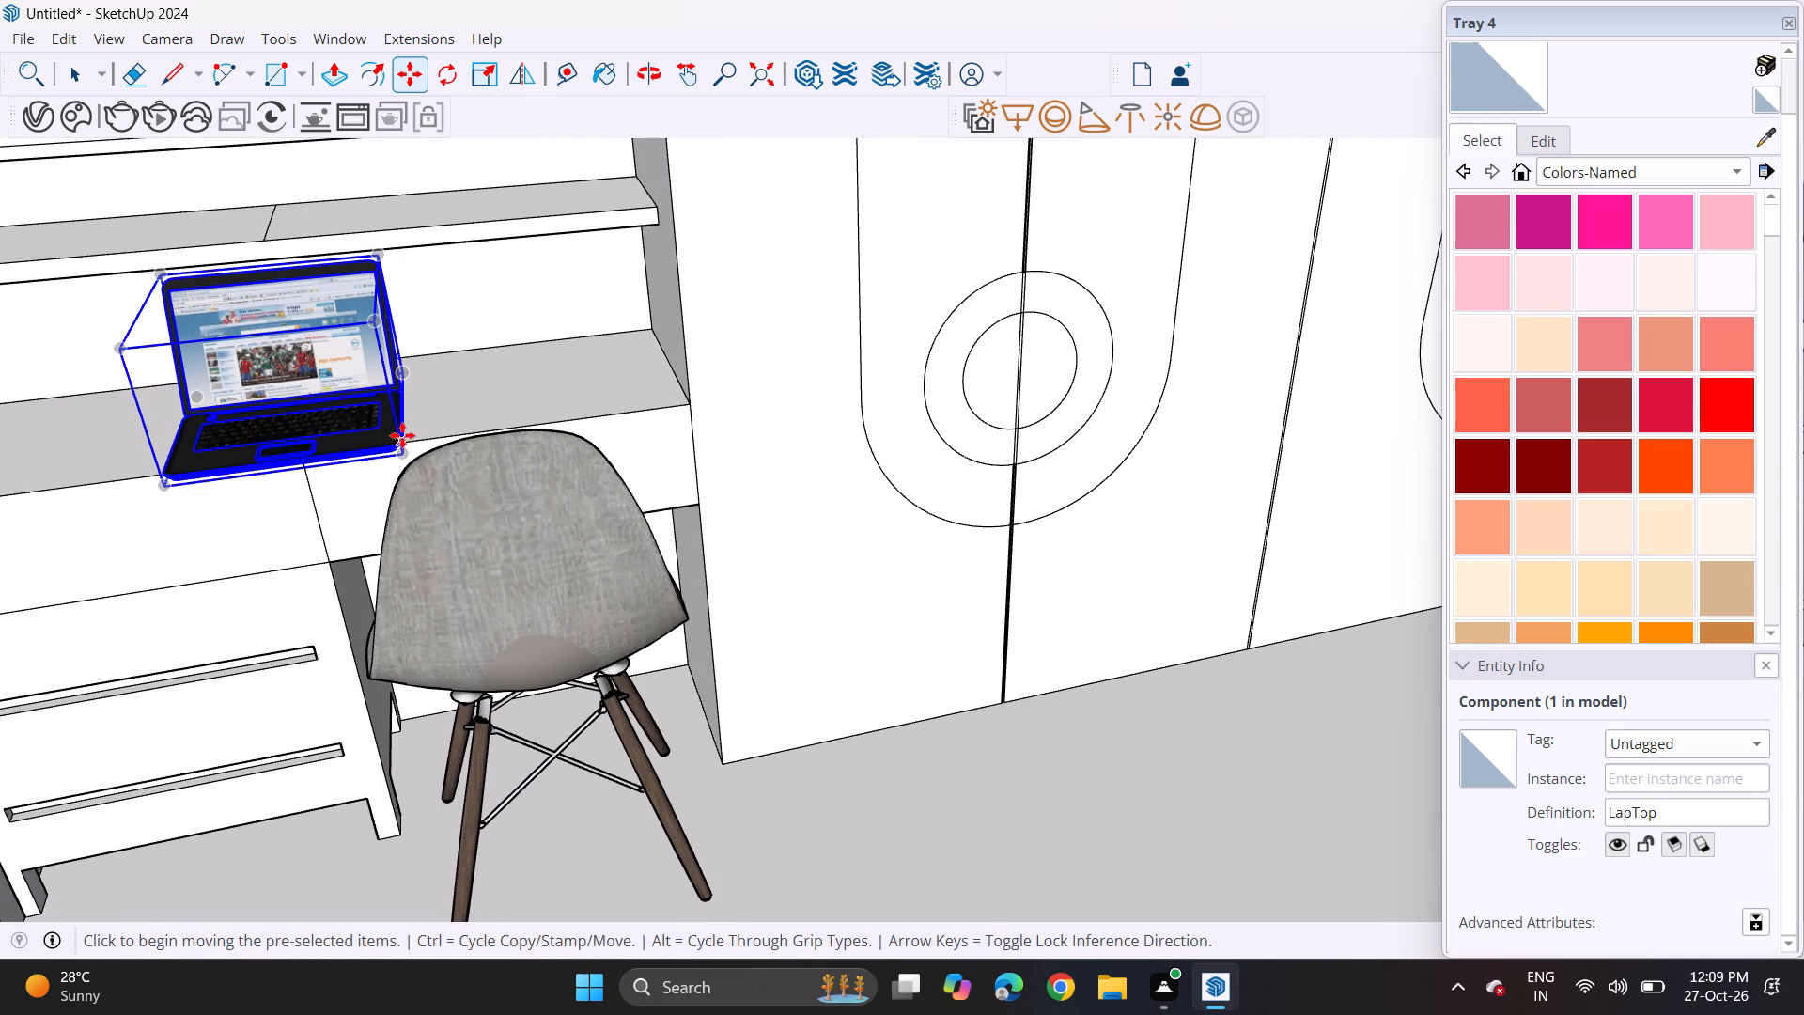
click(404, 451)
click(405, 431)
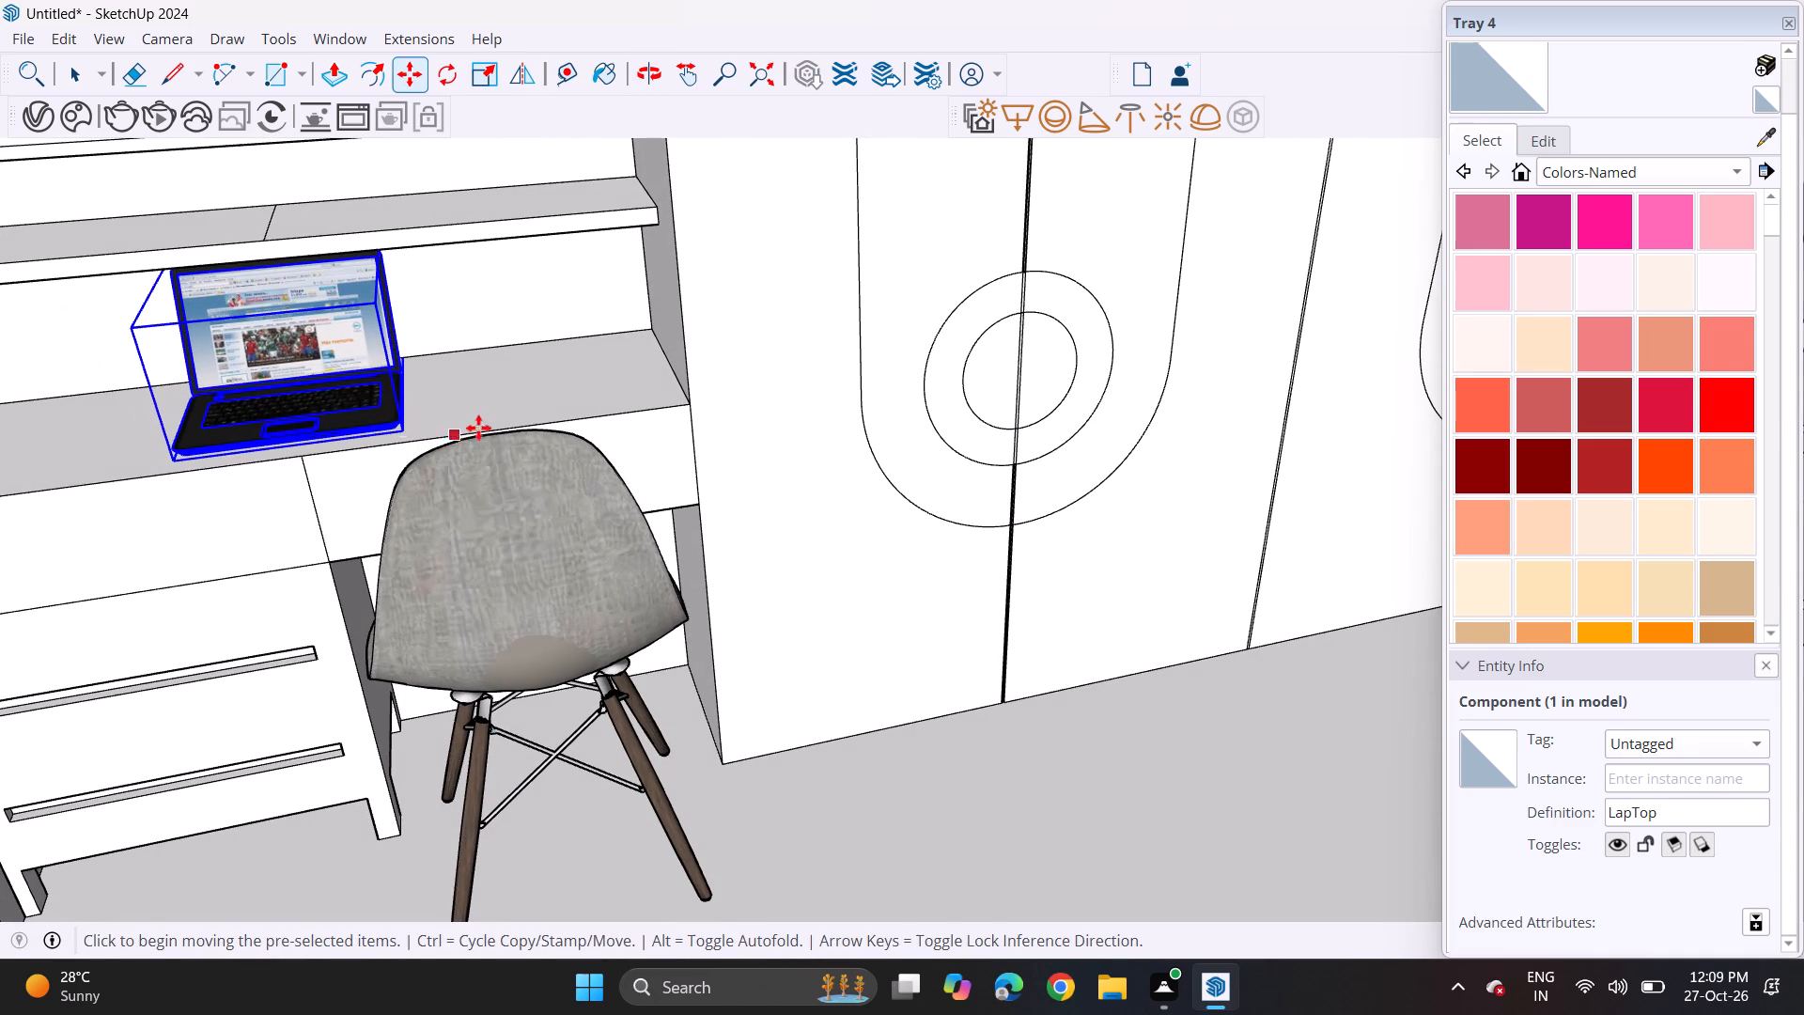
key(space)
click(488, 370)
Import the Lampe+Enna+desk+ASTRO model from Downloads and place it on the desktop beside the laptop, near the side wall.
middle_drag(460, 423, 395, 227)
scroll(456, 421, up, 1)
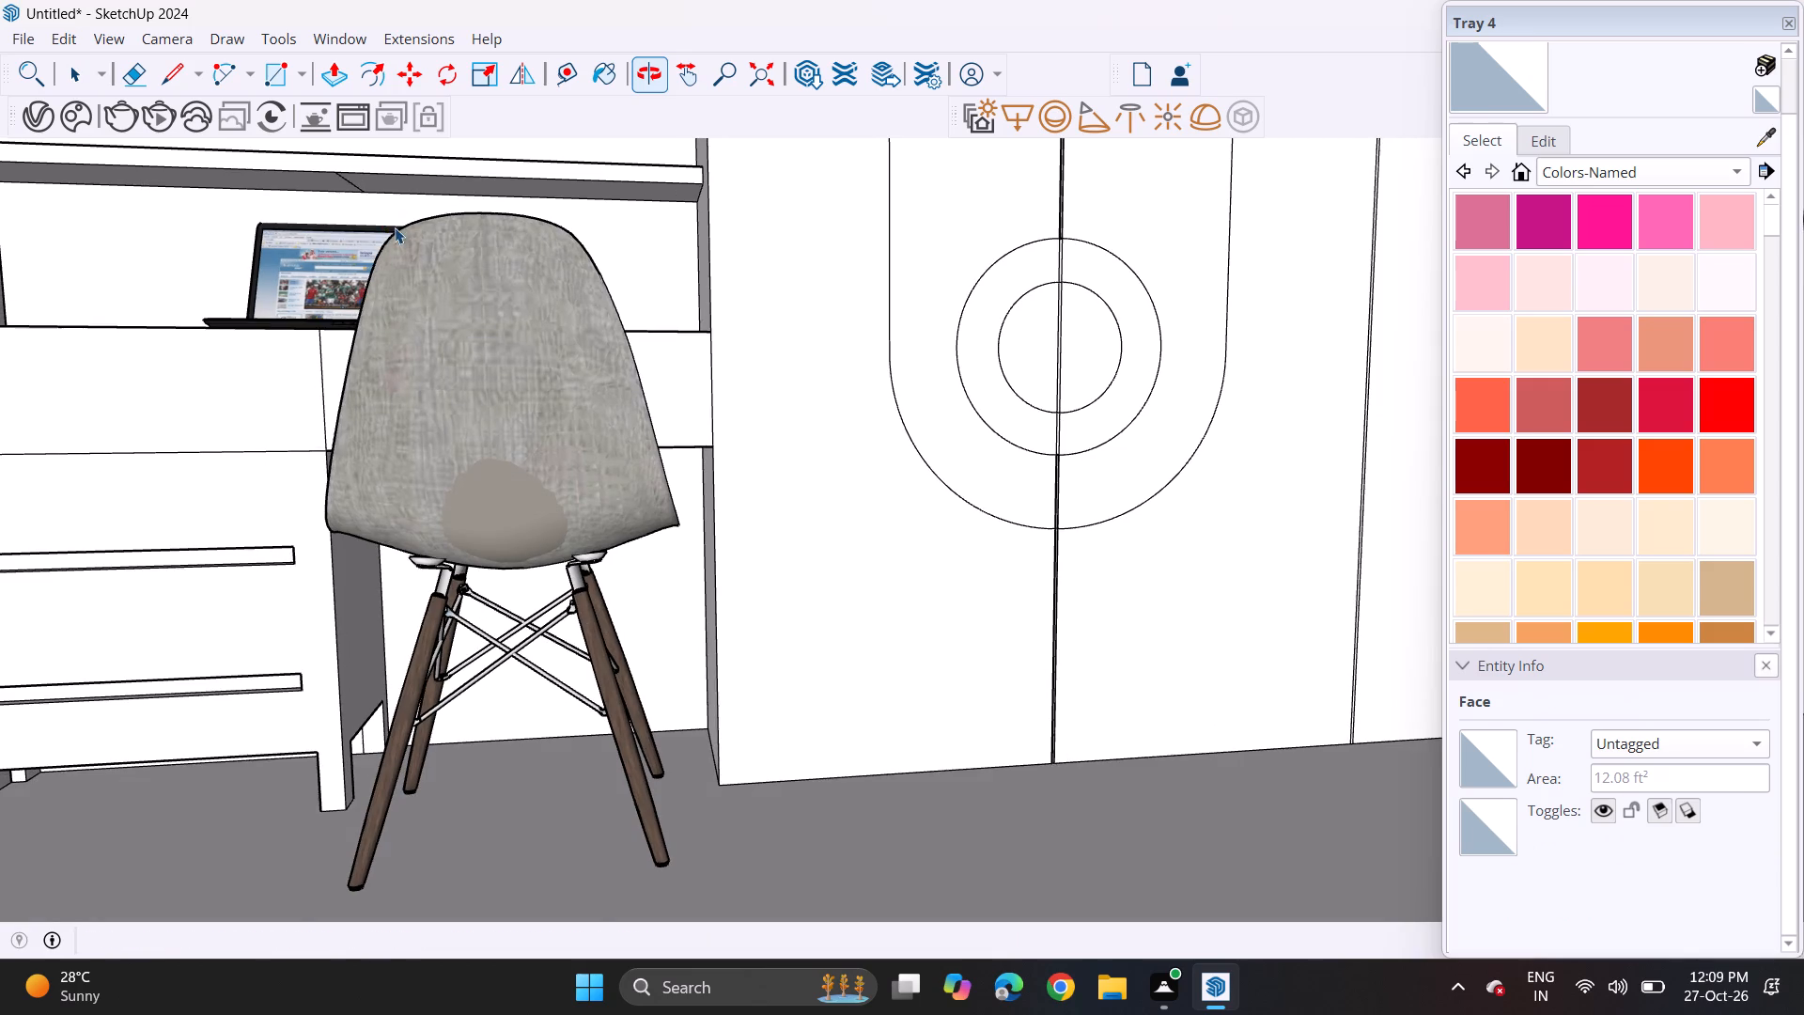
scroll(406, 229, down, 4)
shift+middle_drag(512, 243, 442, 419)
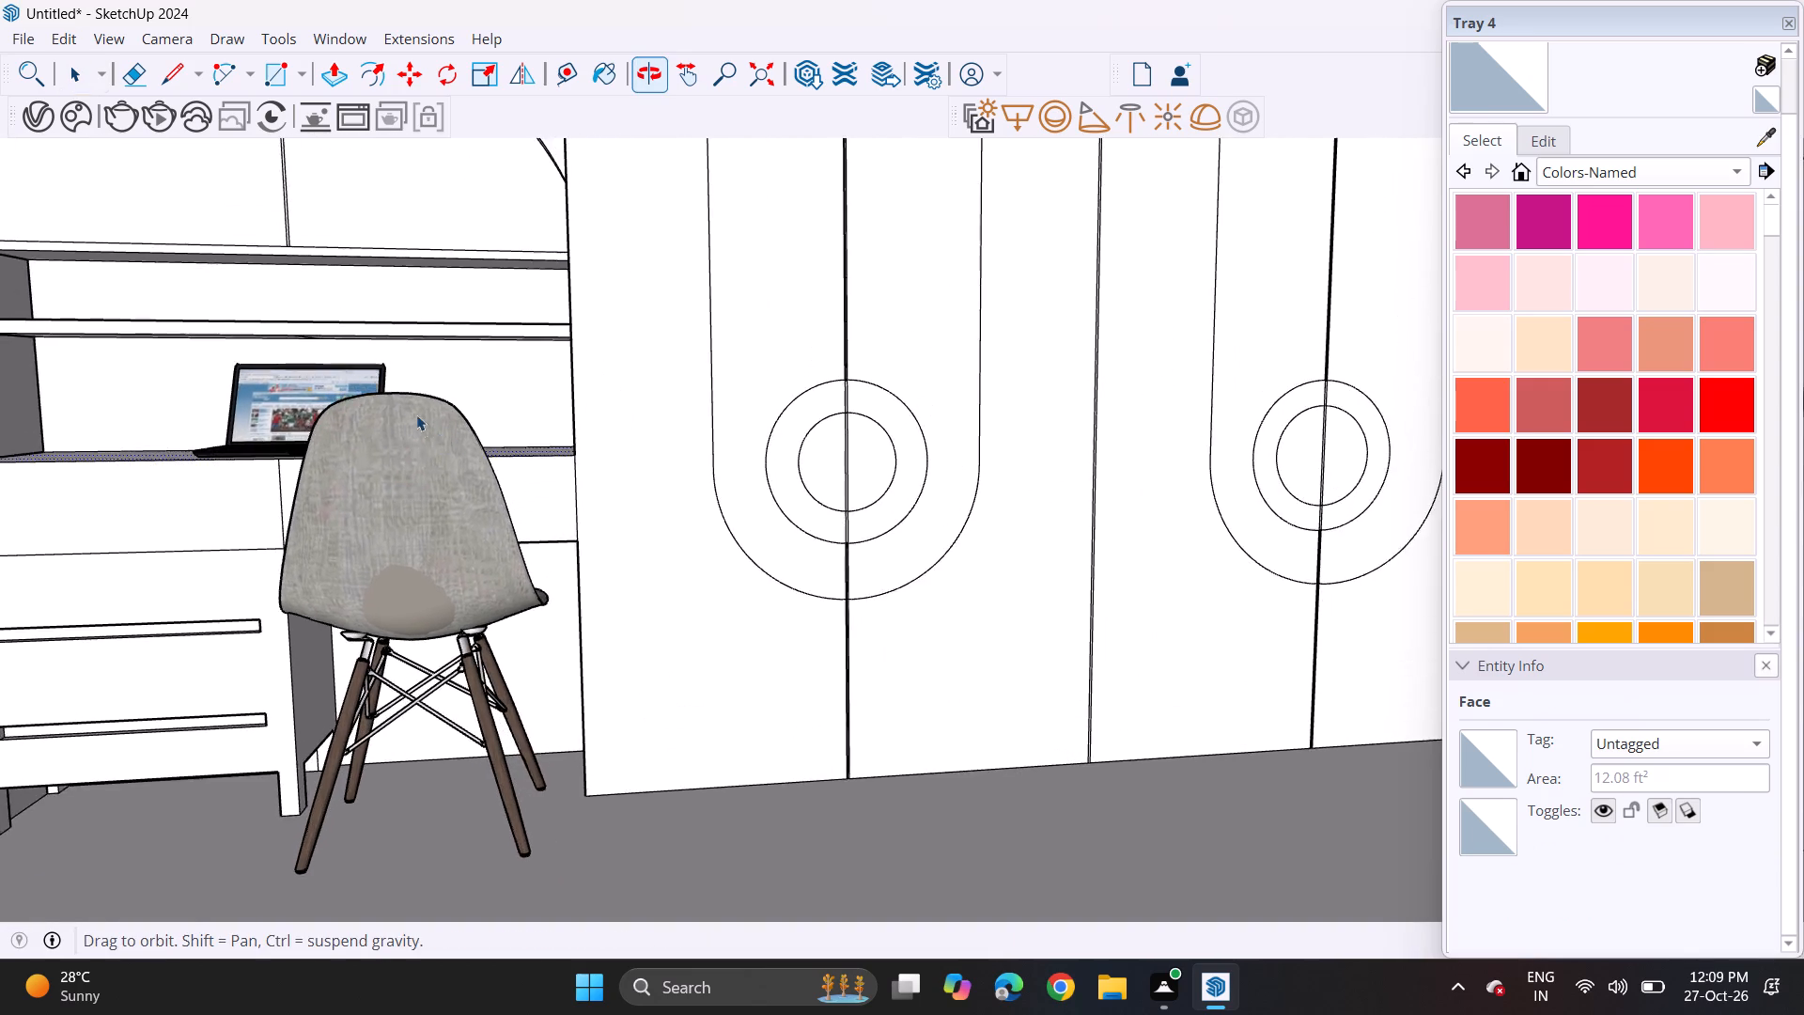
scroll(410, 409, down, 5)
click(20, 35)
click(72, 362)
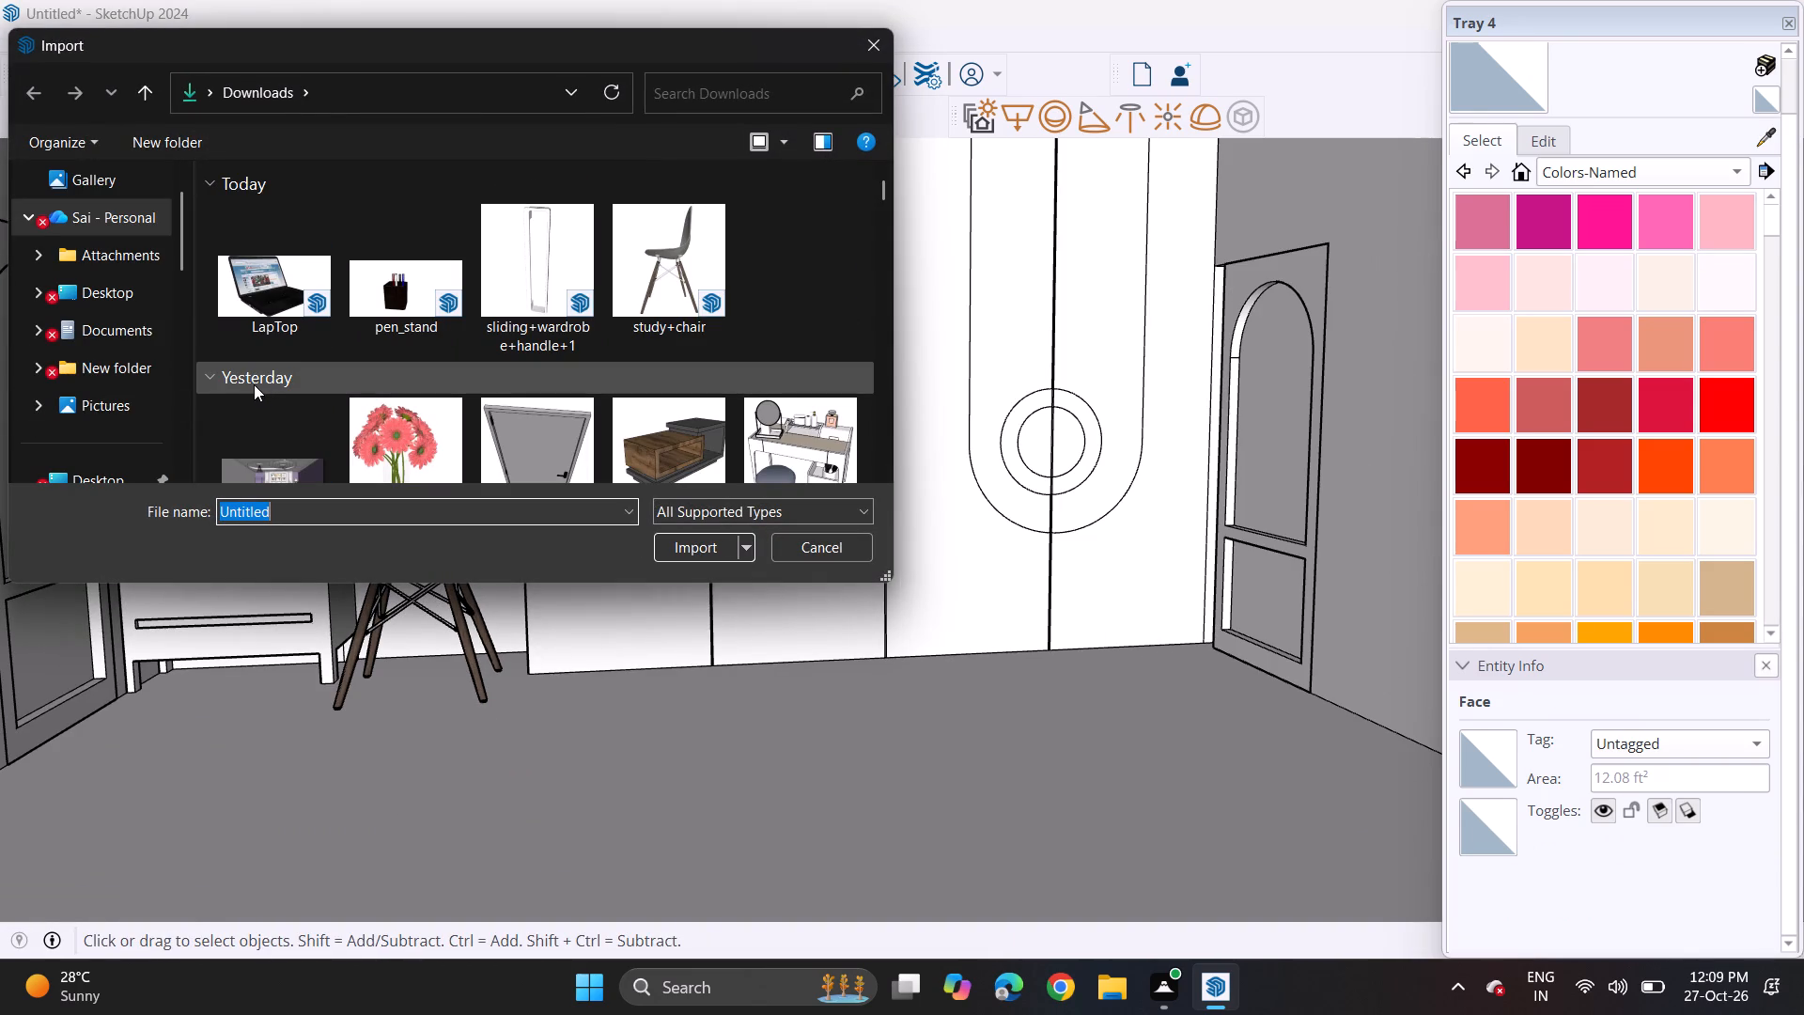
scroll(474, 416, down, 2)
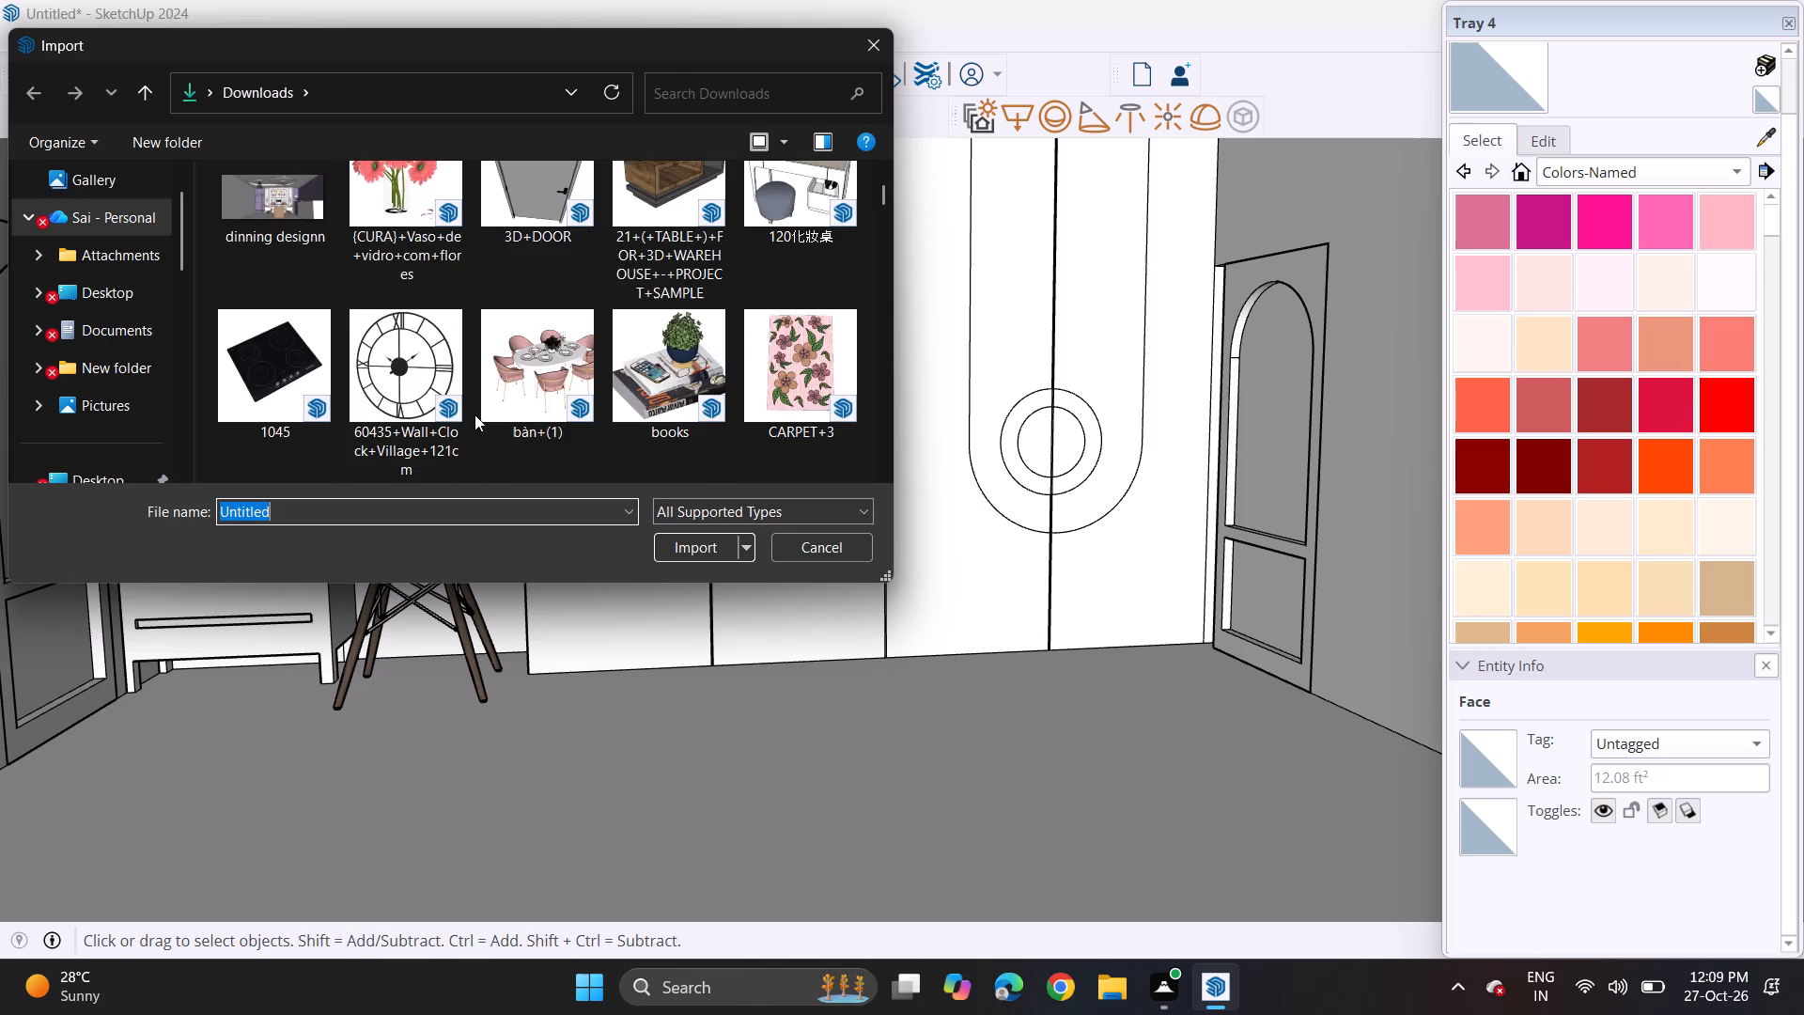
scroll(474, 414, down, 2)
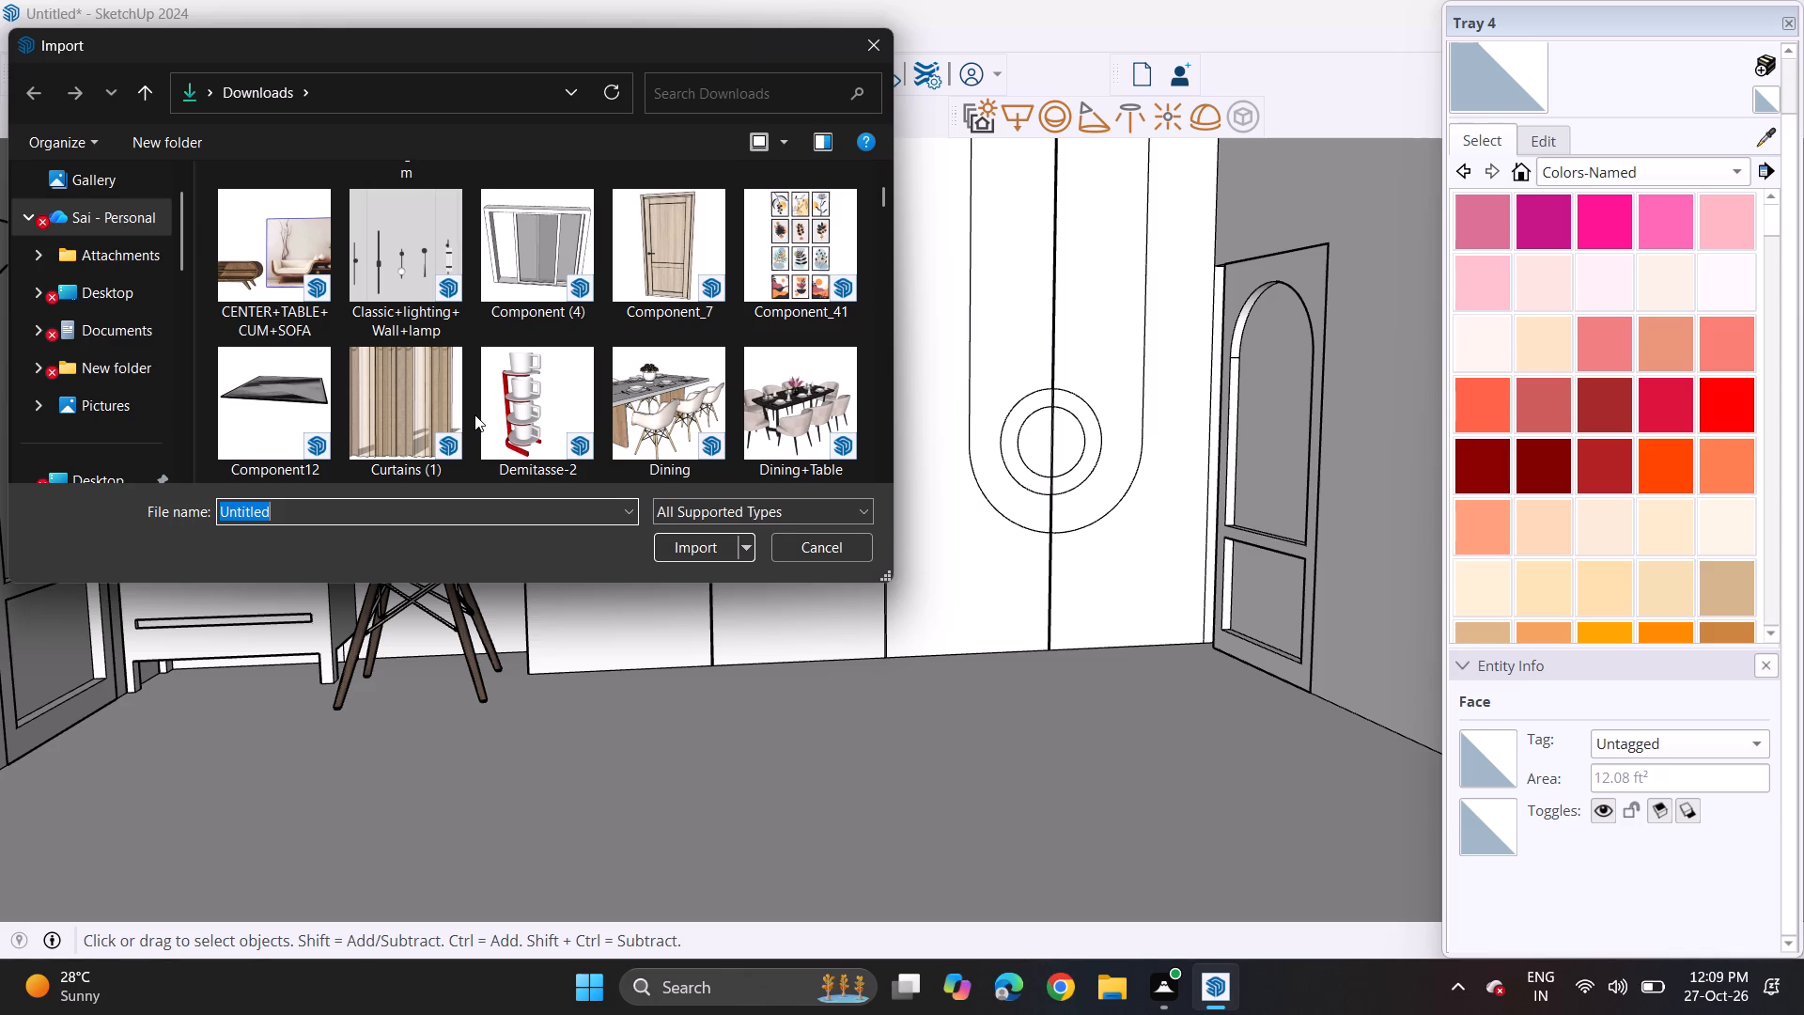
scroll(530, 379, down, 1)
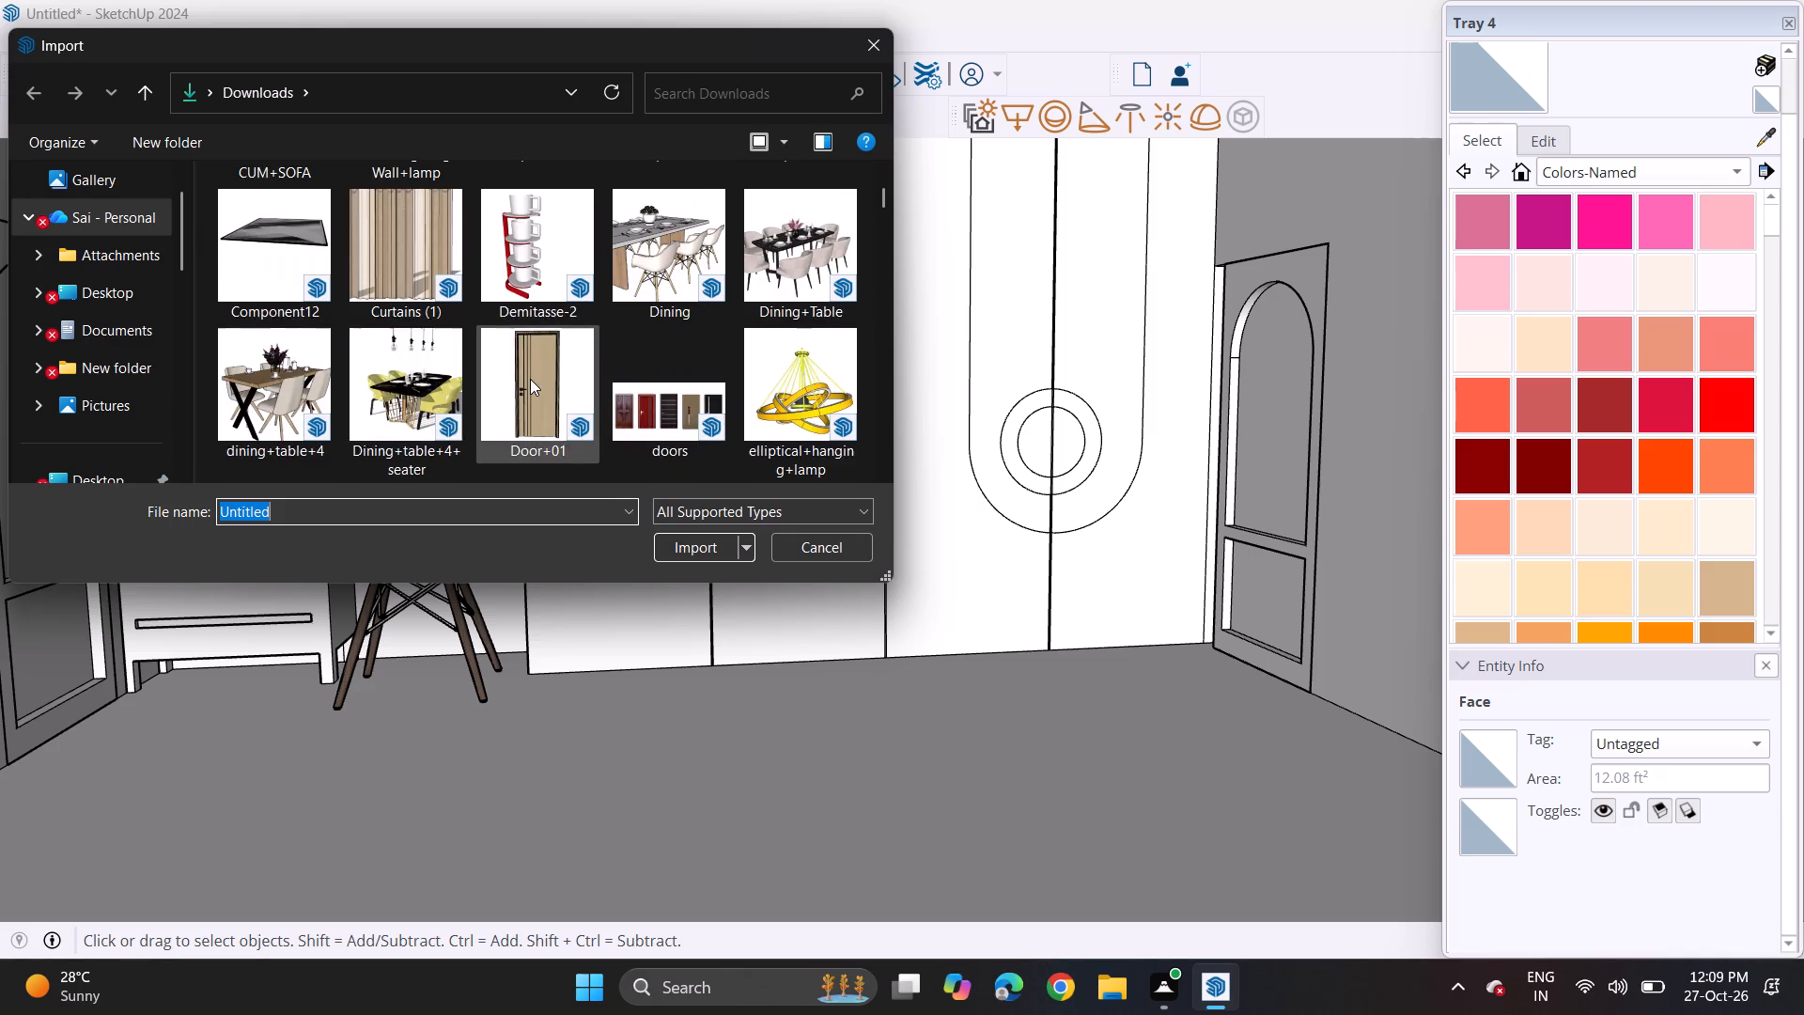
scroll(530, 379, down, 1)
scroll(530, 379, up, 1)
scroll(530, 379, down, 4)
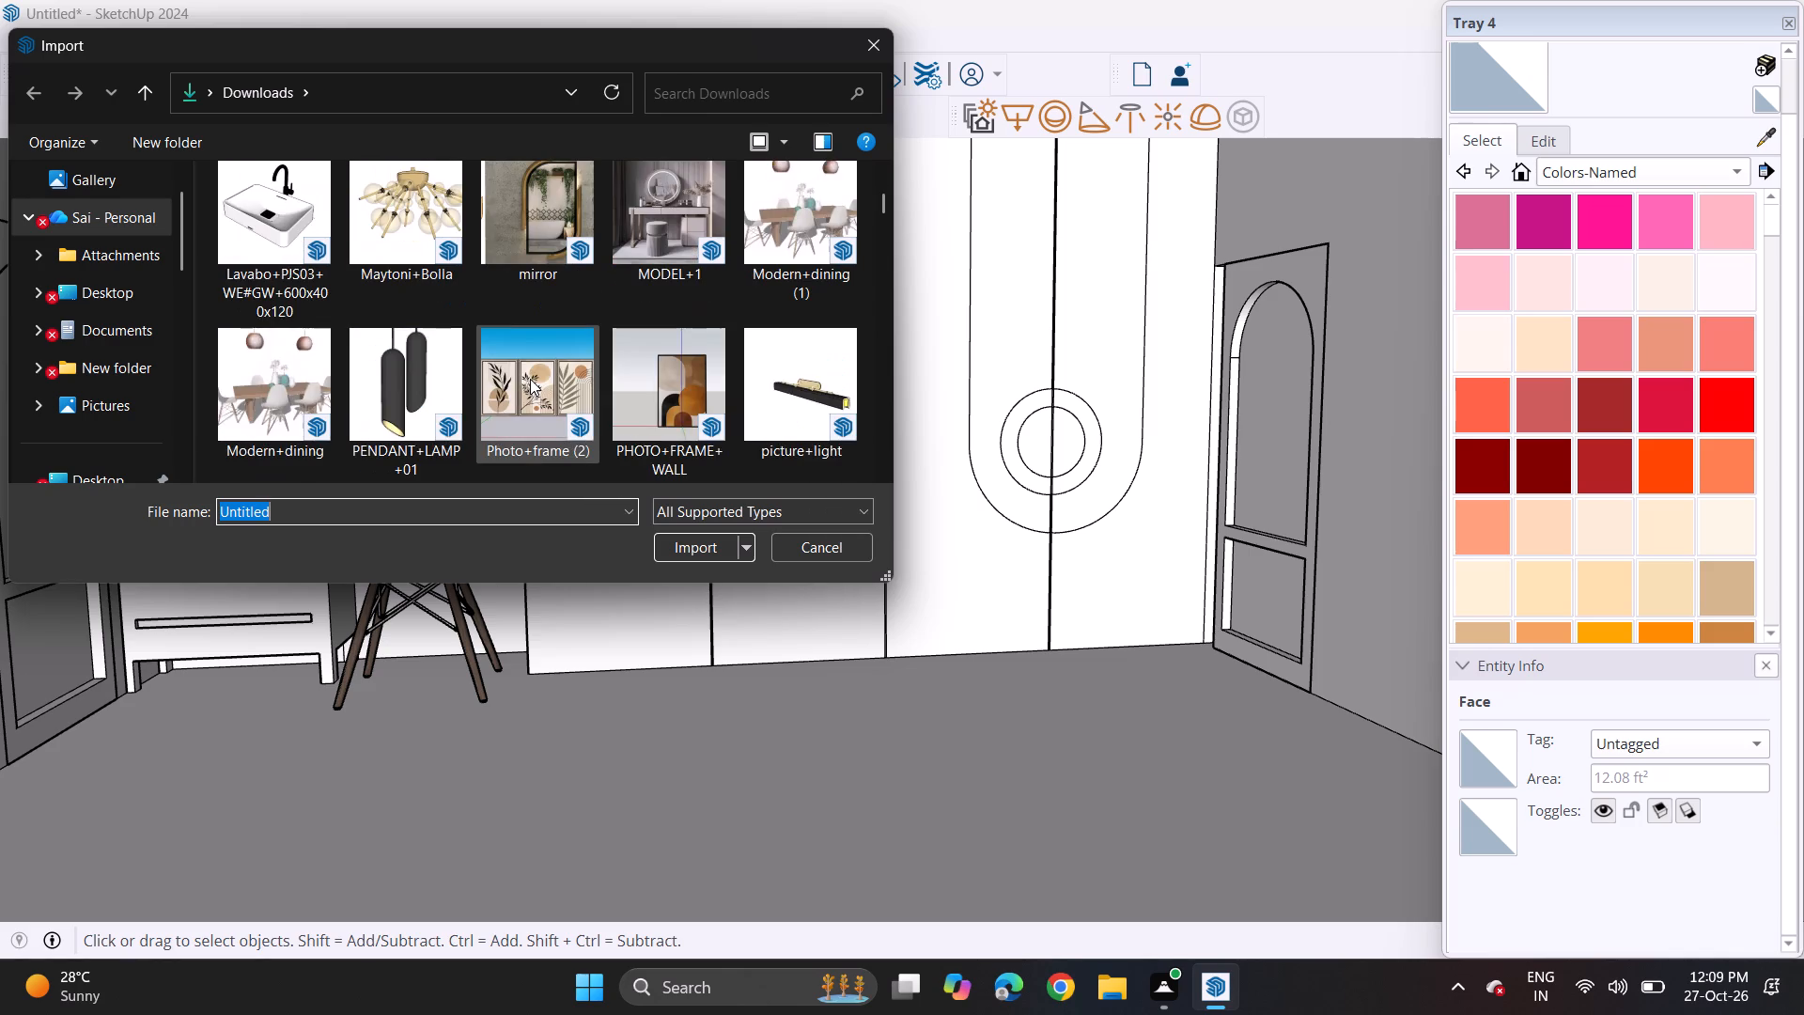
scroll(530, 379, down, 1)
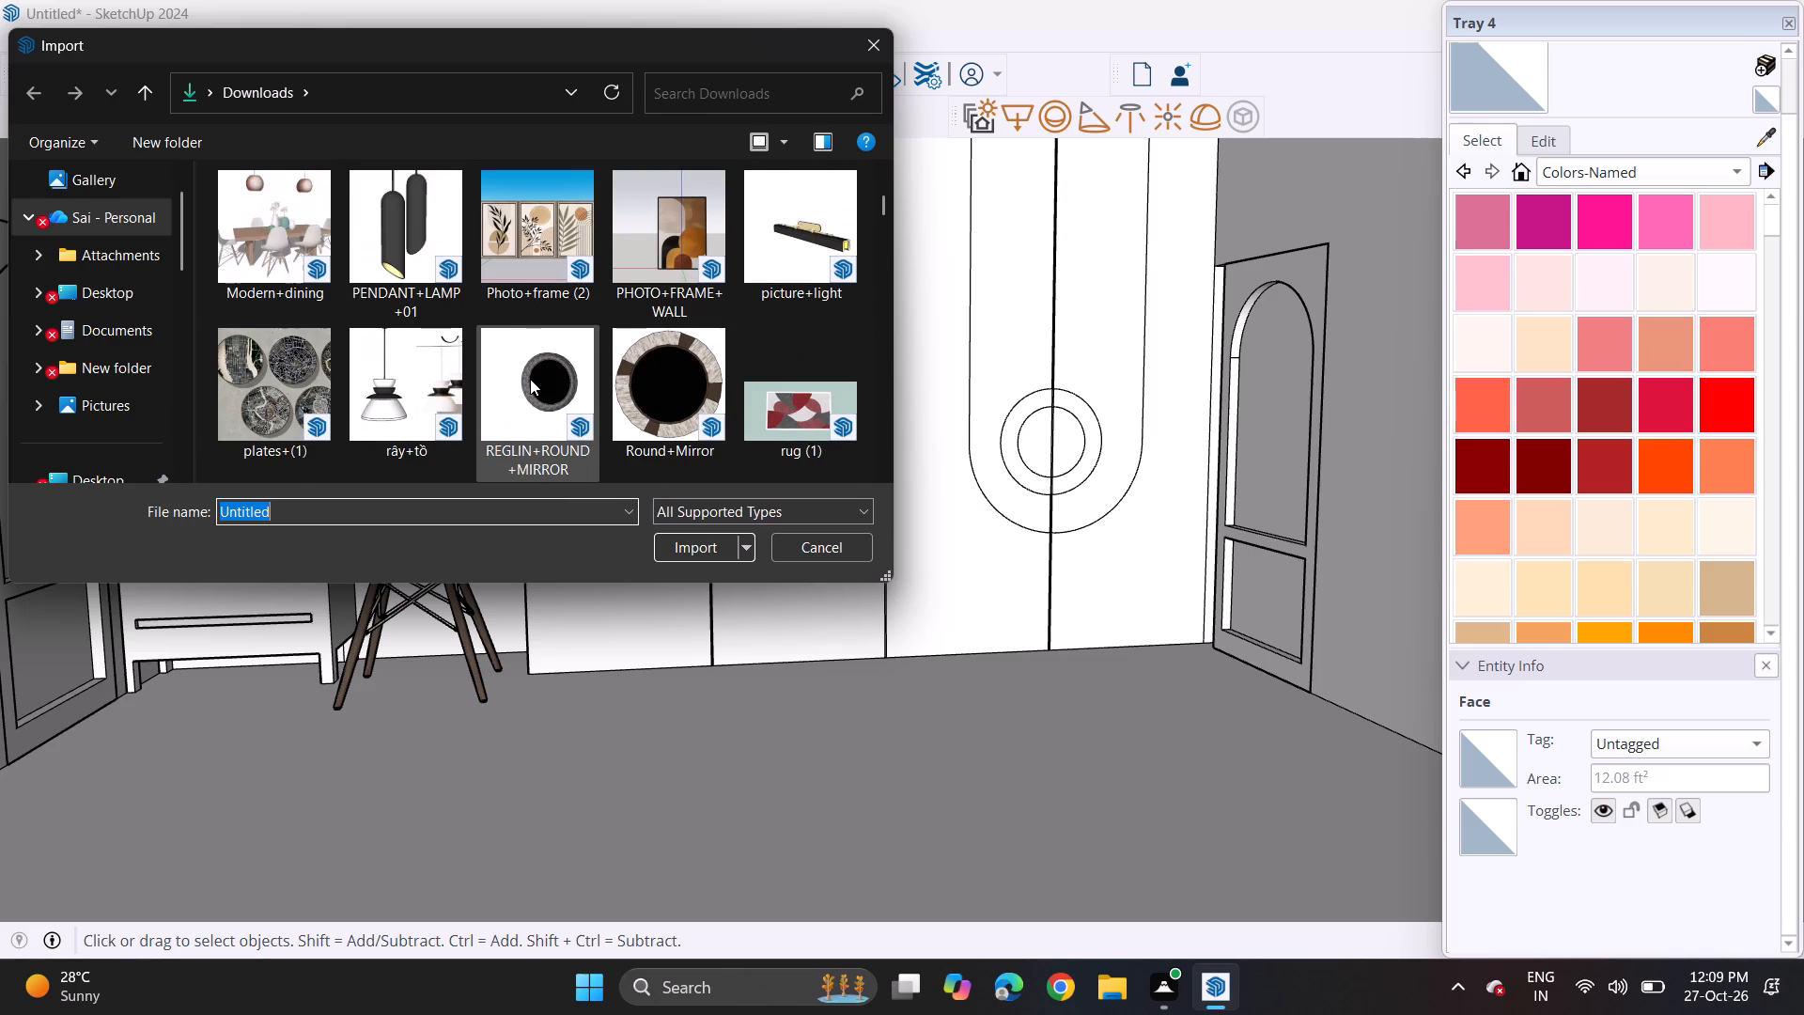
scroll(530, 379, down, 4)
scroll(530, 379, up, 1)
scroll(530, 379, down, 3)
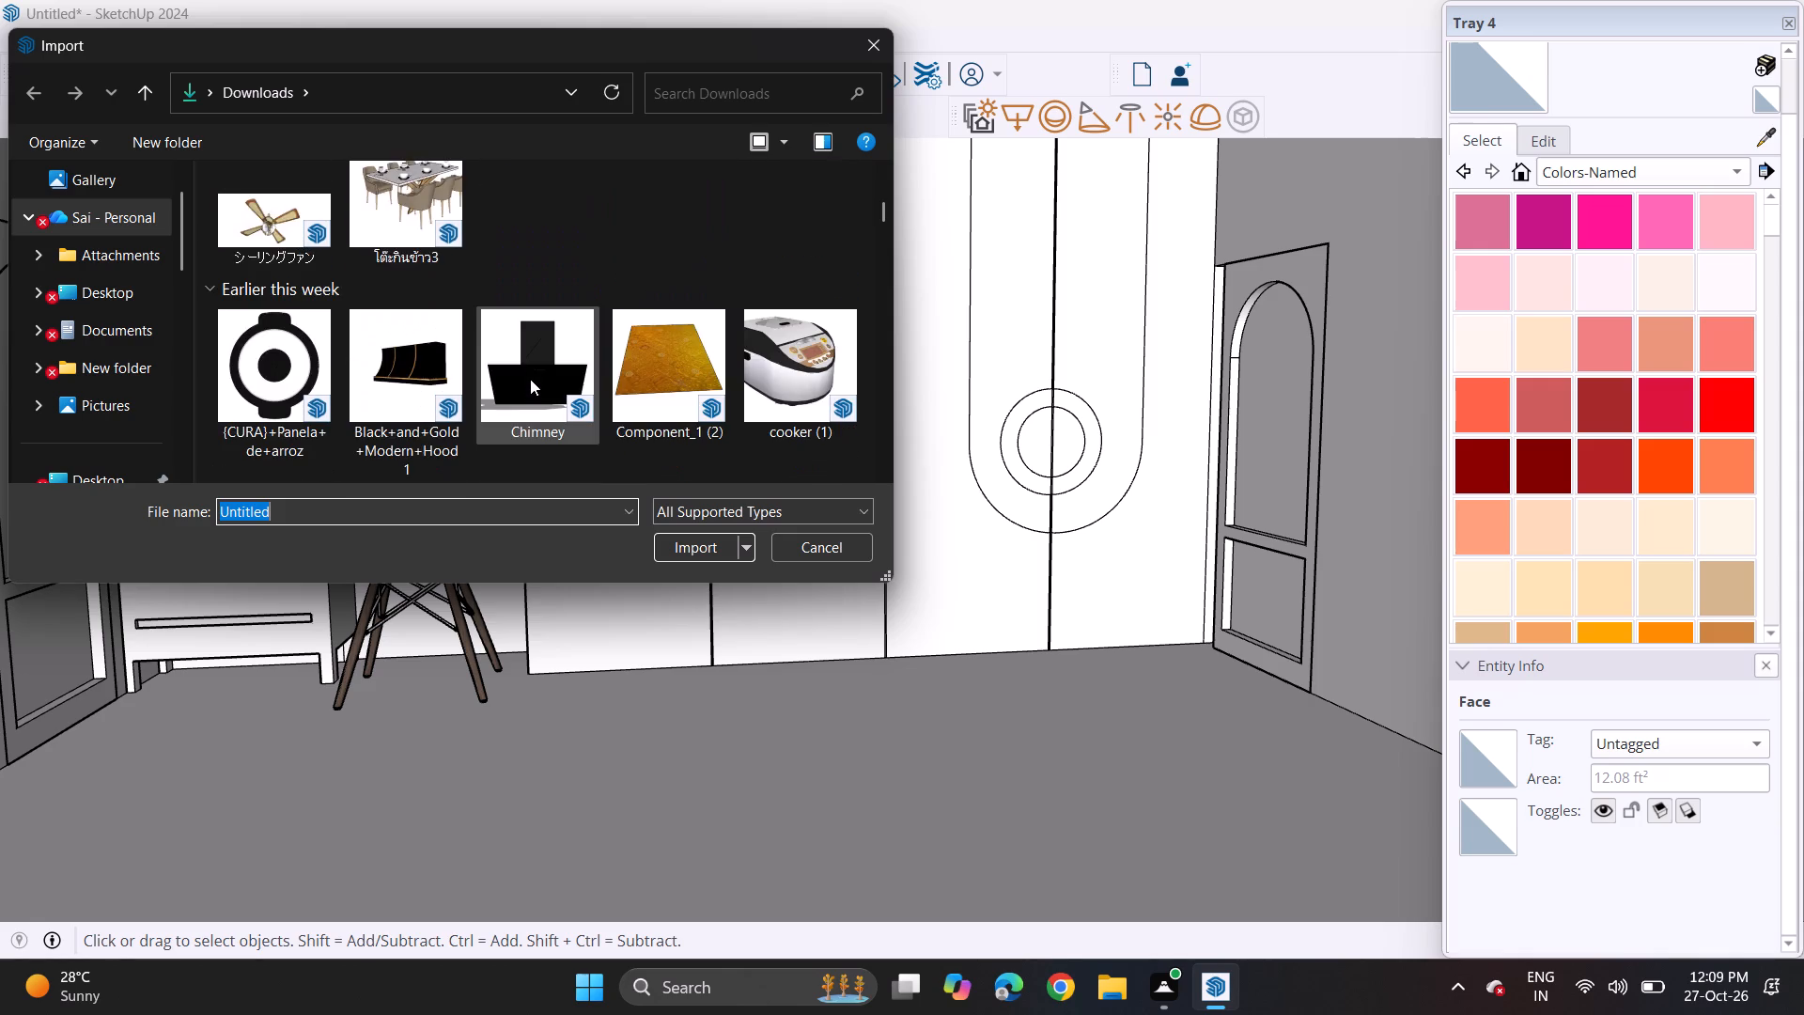
scroll(530, 379, down, 2)
scroll(530, 379, up, 1)
scroll(530, 379, down, 8)
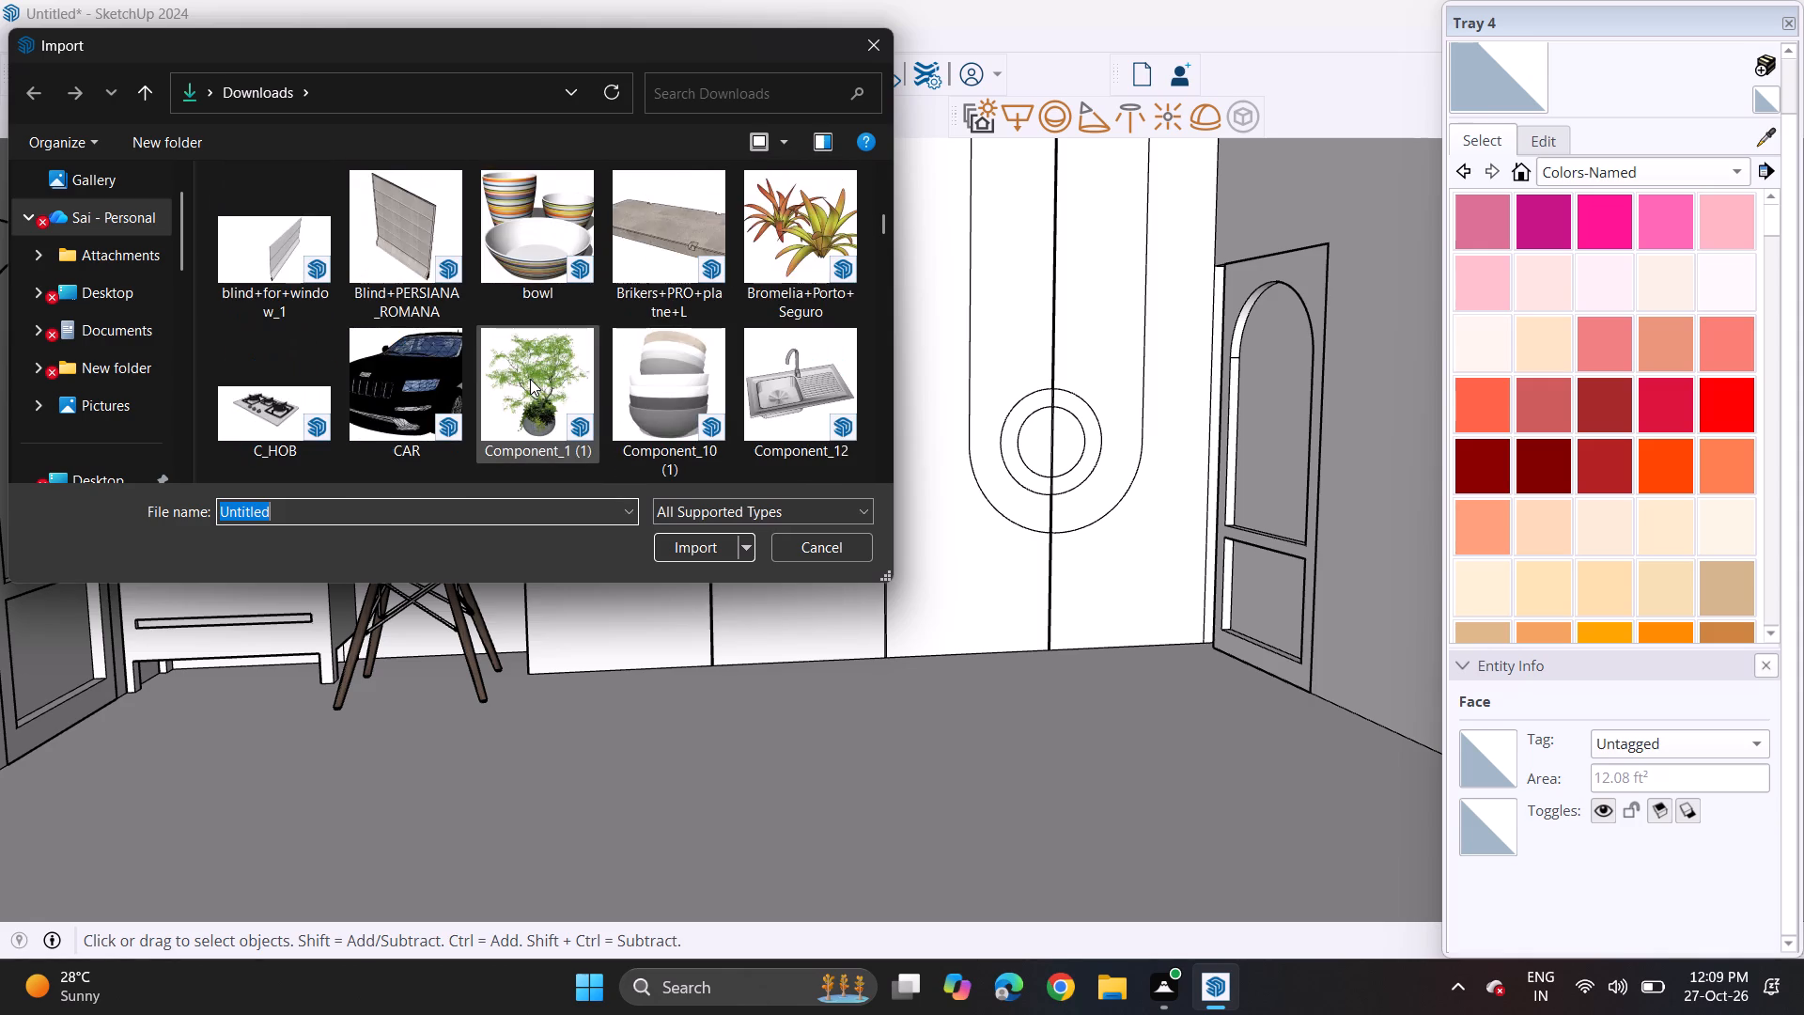
scroll(530, 379, down, 4)
scroll(530, 379, up, 1)
scroll(530, 379, down, 4)
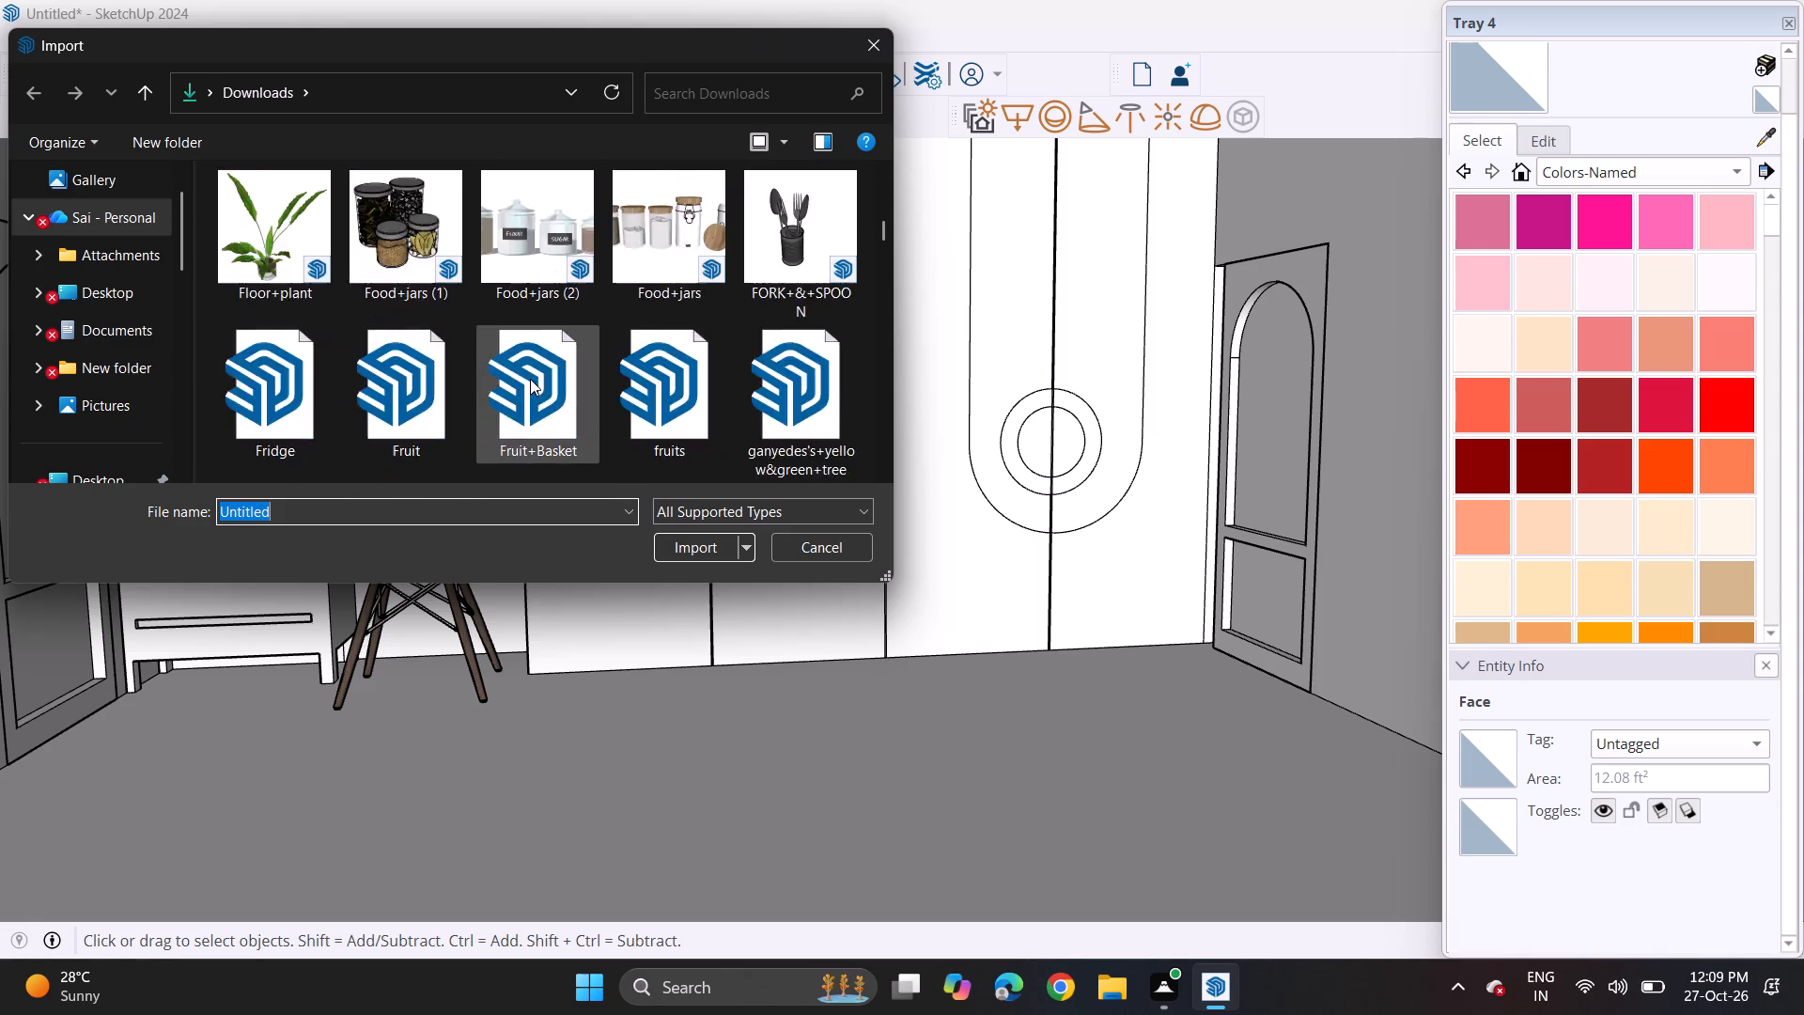
scroll(530, 379, up, 1)
scroll(530, 379, down, 2)
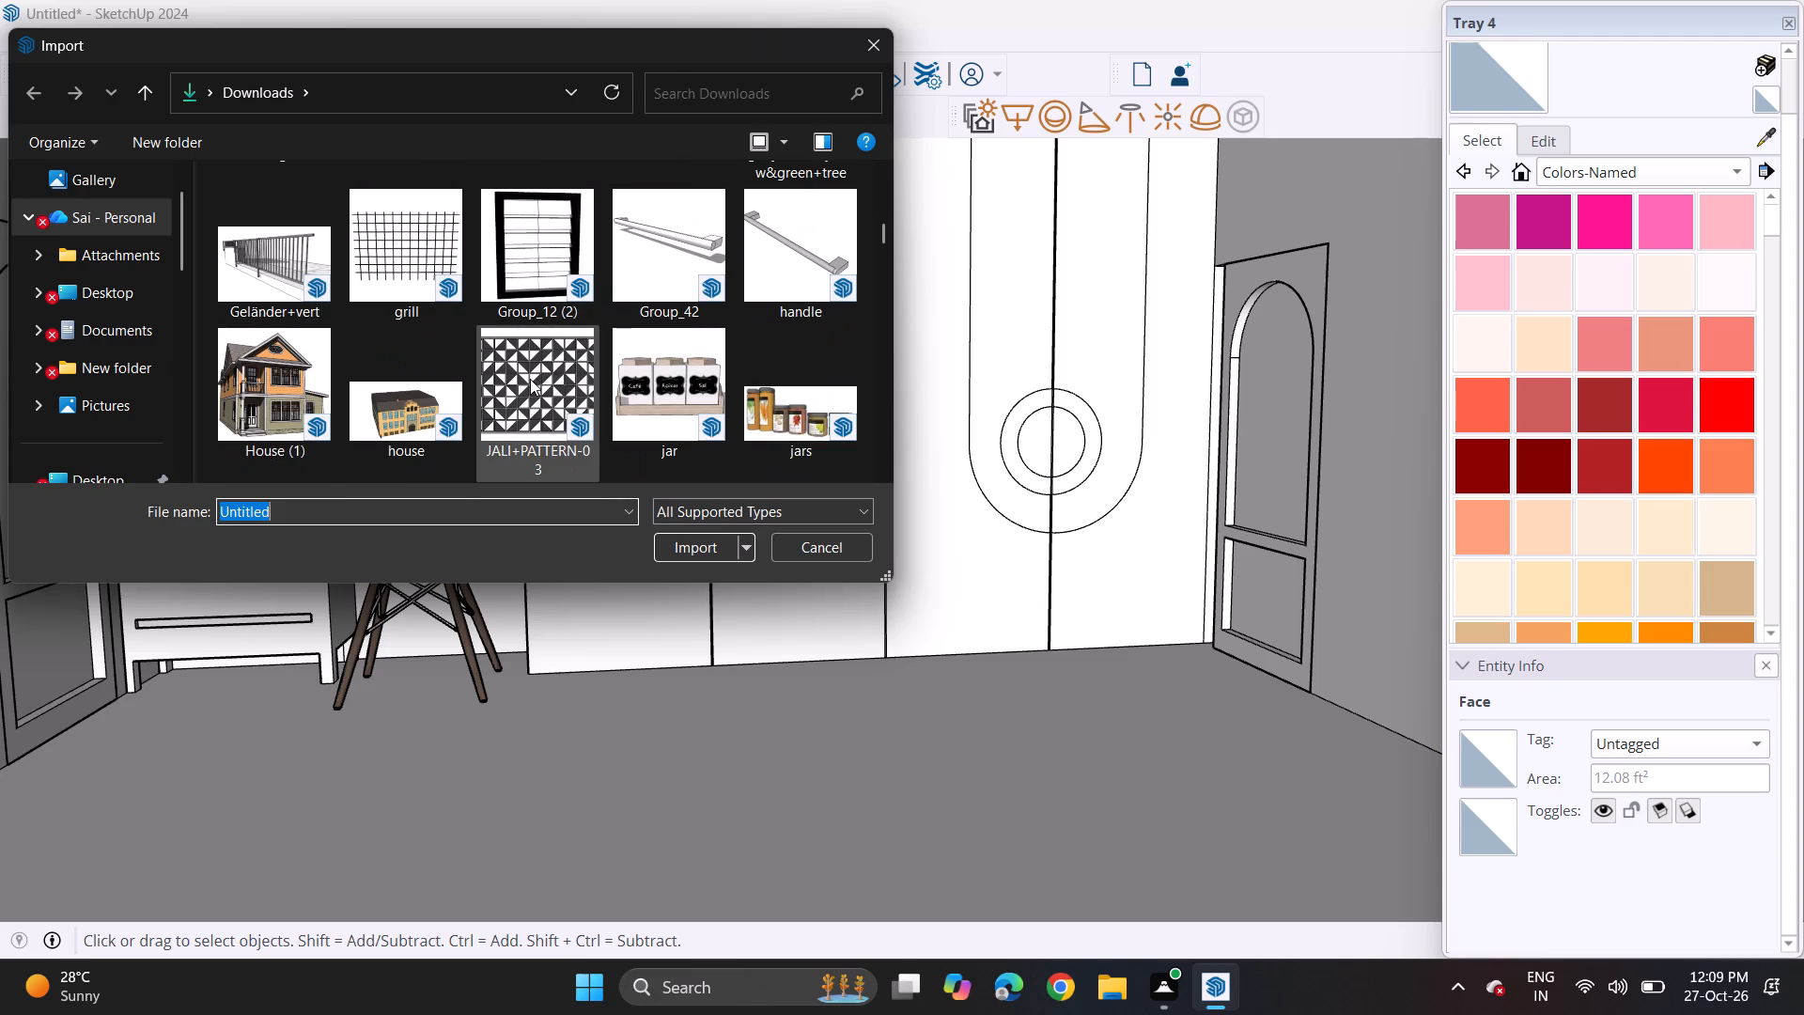
scroll(530, 379, down, 1)
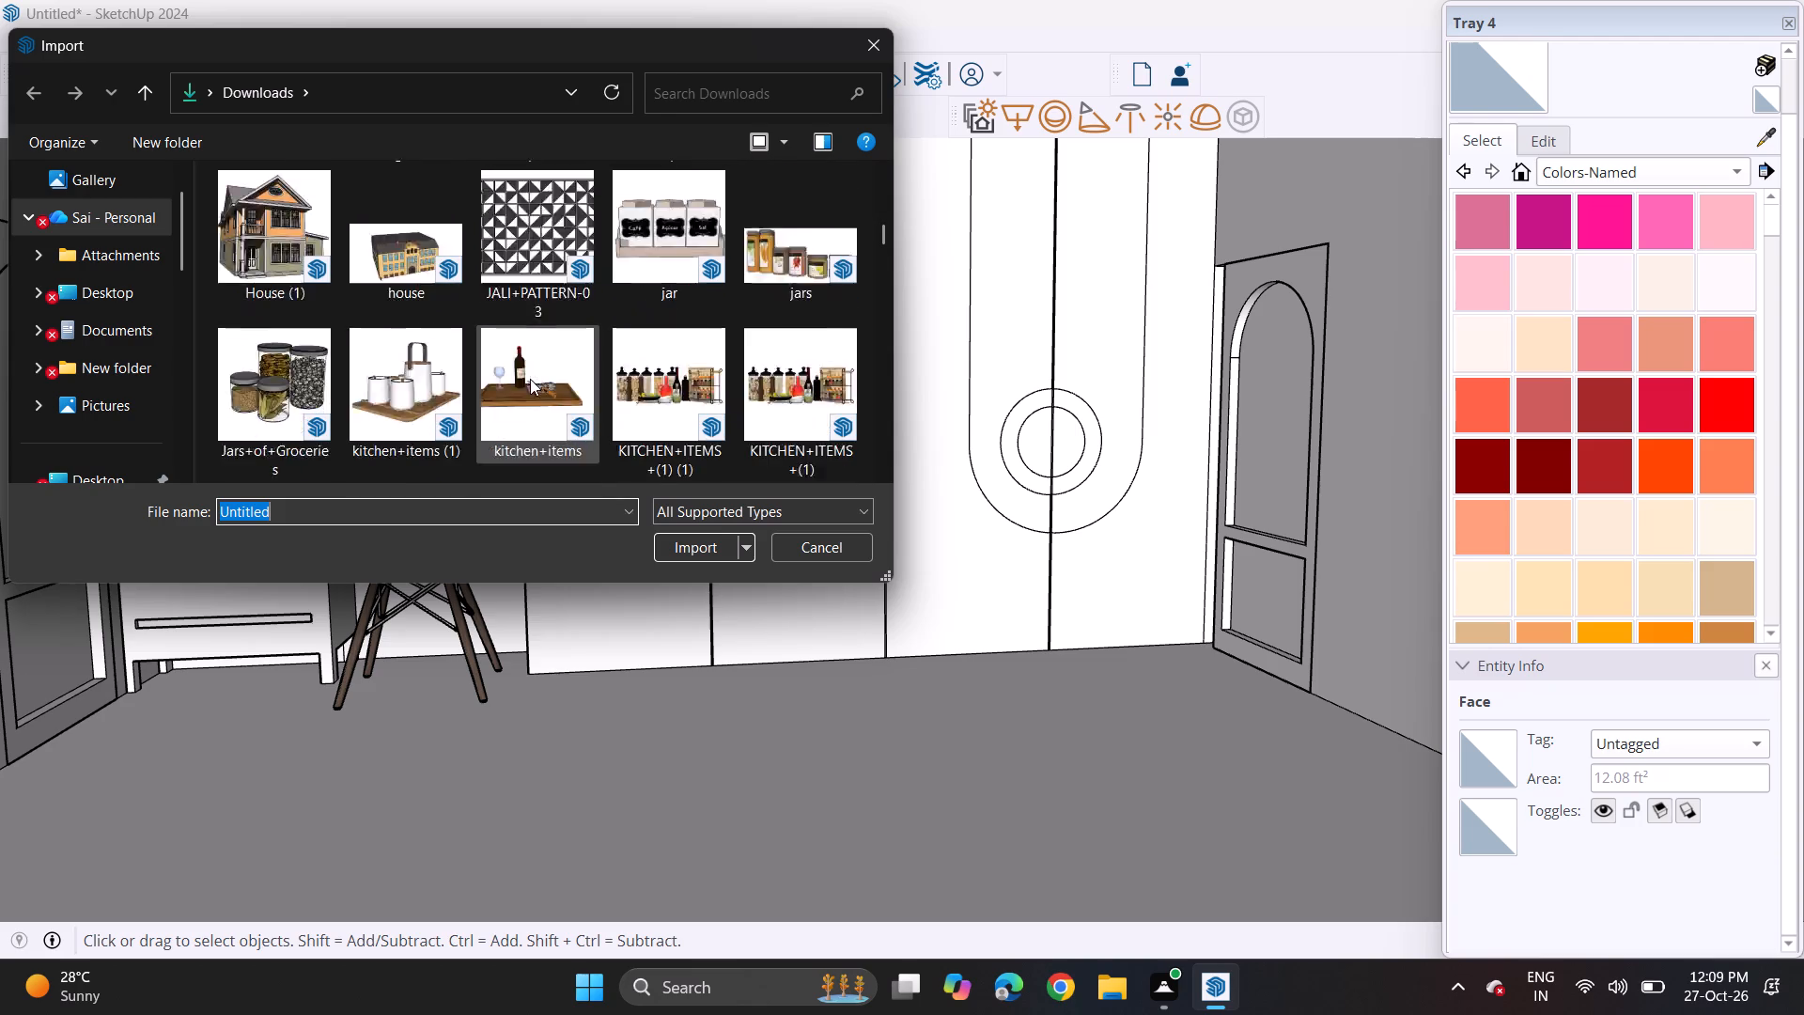
scroll(530, 379, down, 1)
scroll(530, 379, up, 1)
scroll(530, 379, down, 2)
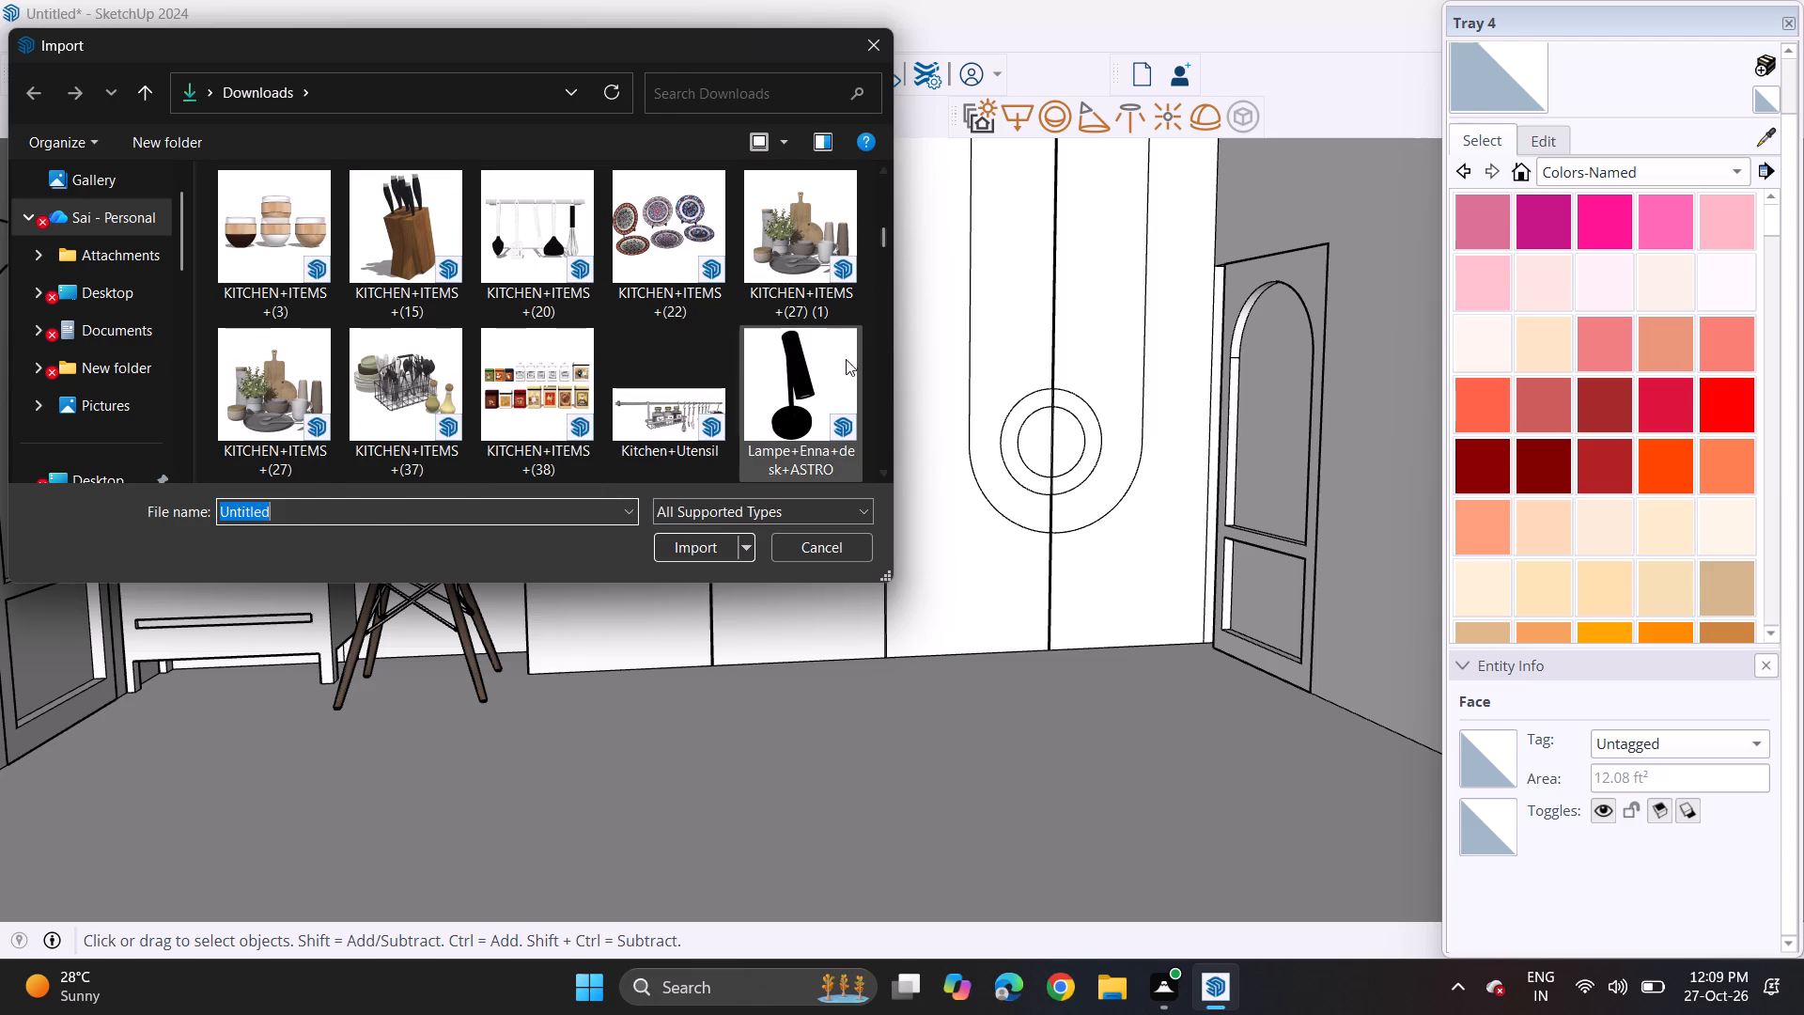
click(846, 359)
click(707, 554)
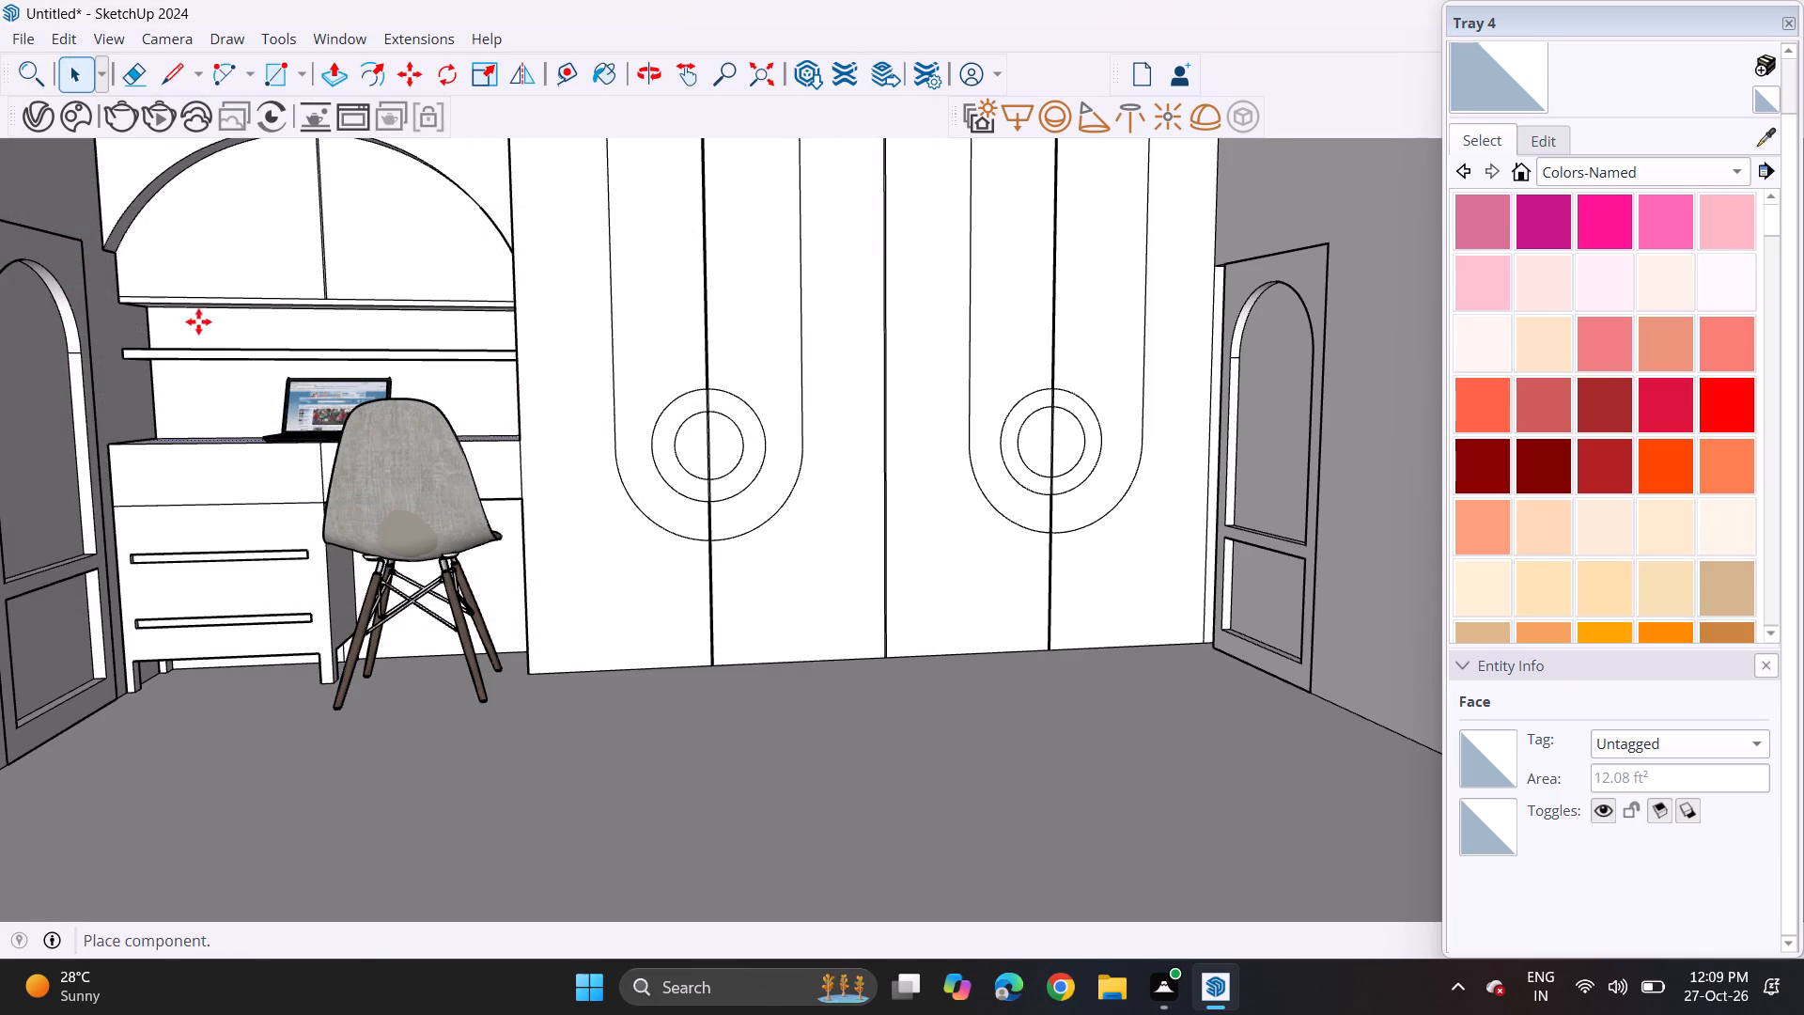
middle_drag(222, 376, 221, 451)
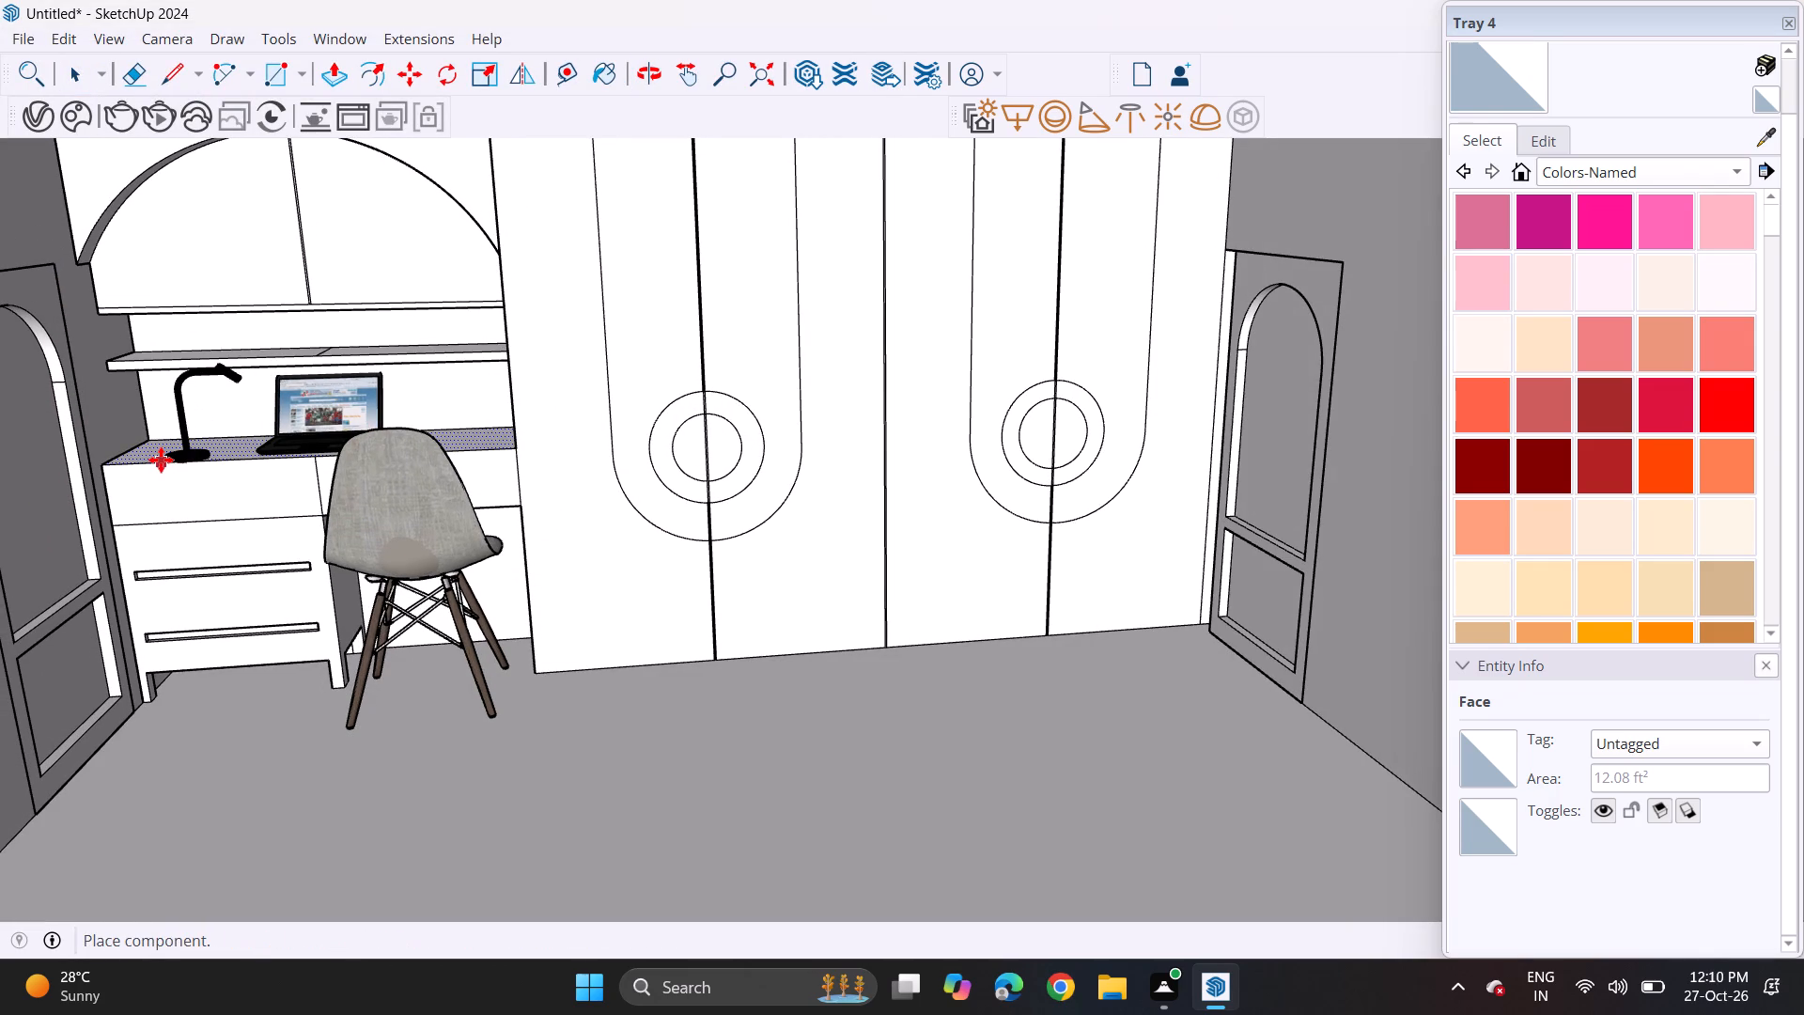
click(161, 460)
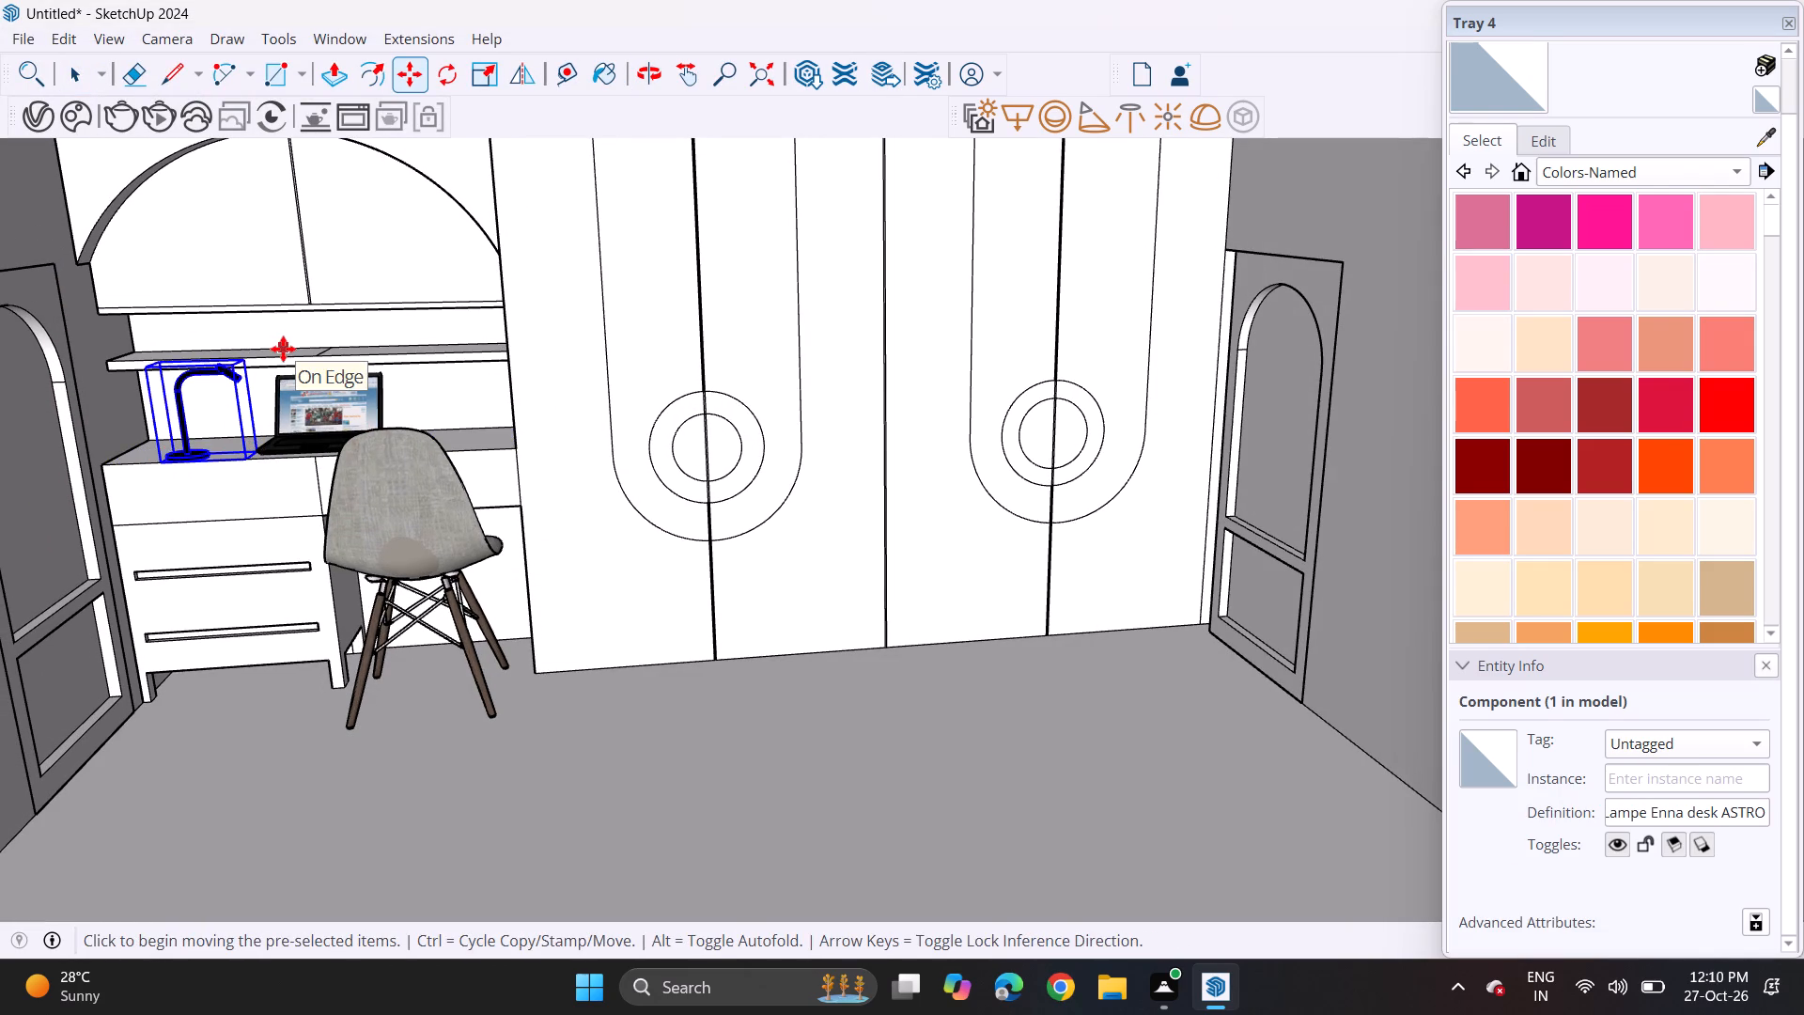
Inspect the placement of the lamp, laptop and chair at the desk up close, from below and against the whole wardrobe wall.
scroll(260, 399, up, 6)
middle_drag(251, 399, 242, 398)
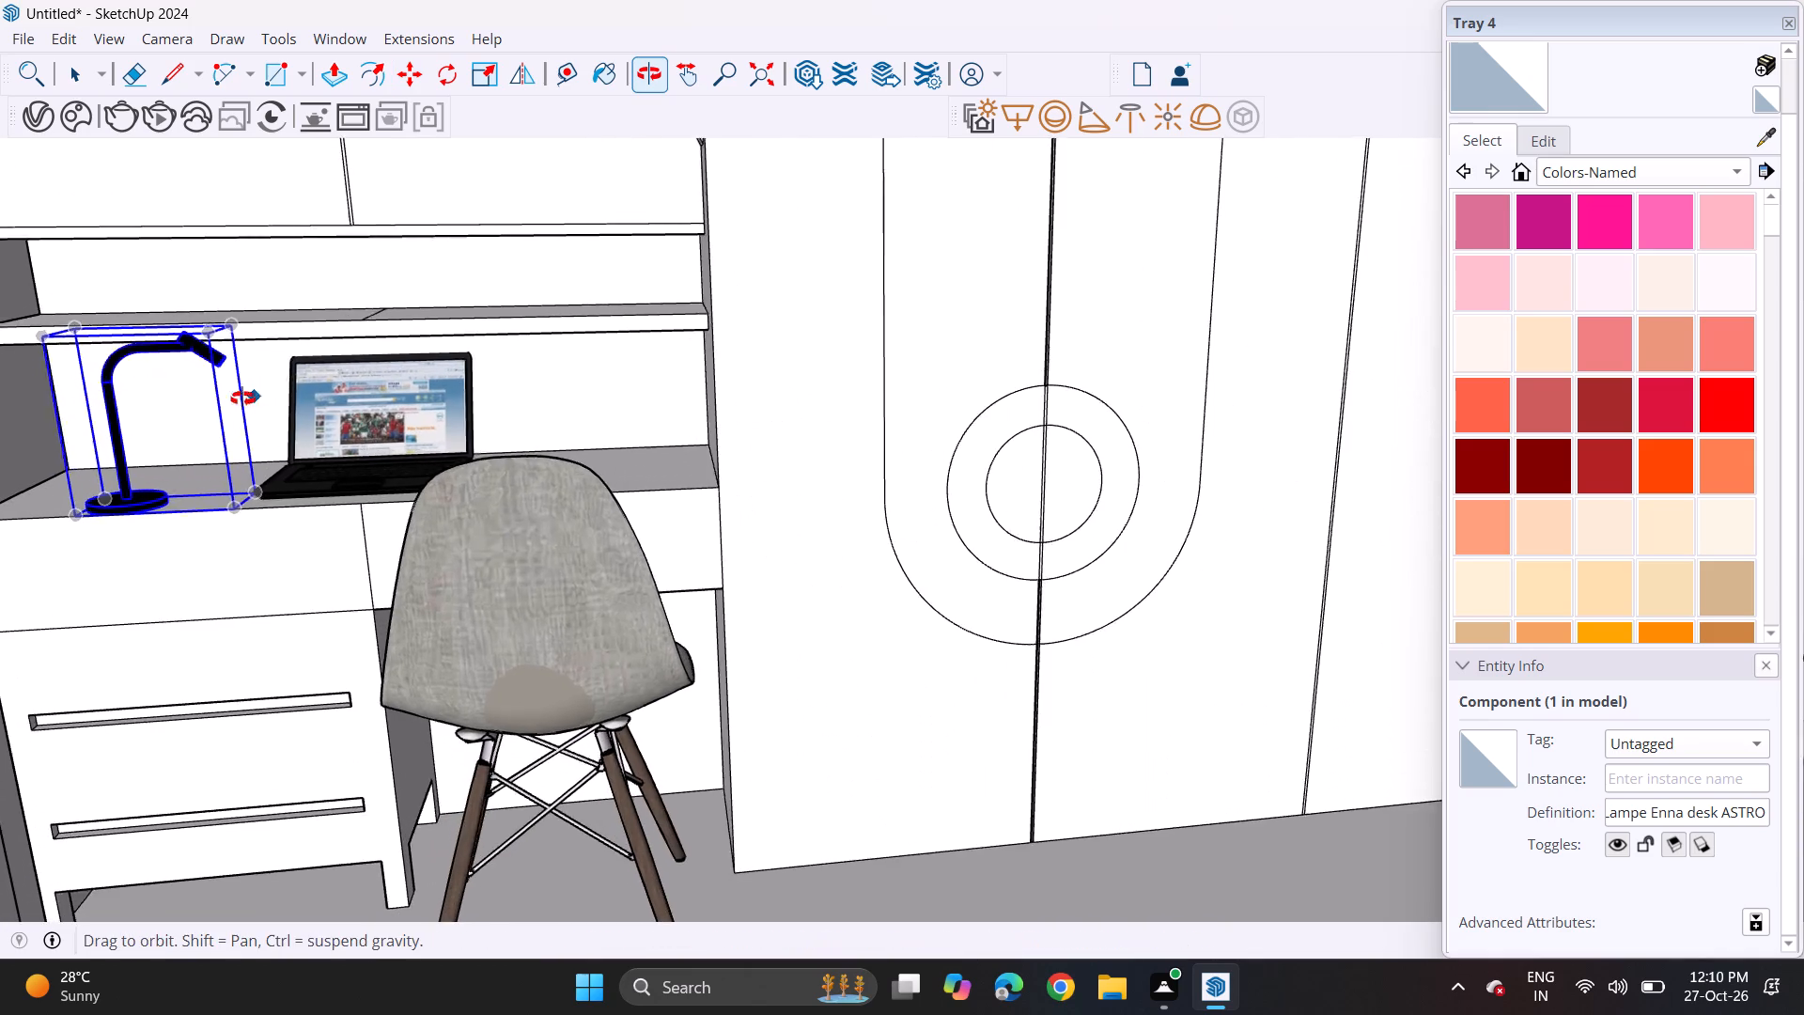
middle_drag(242, 398, 277, 417)
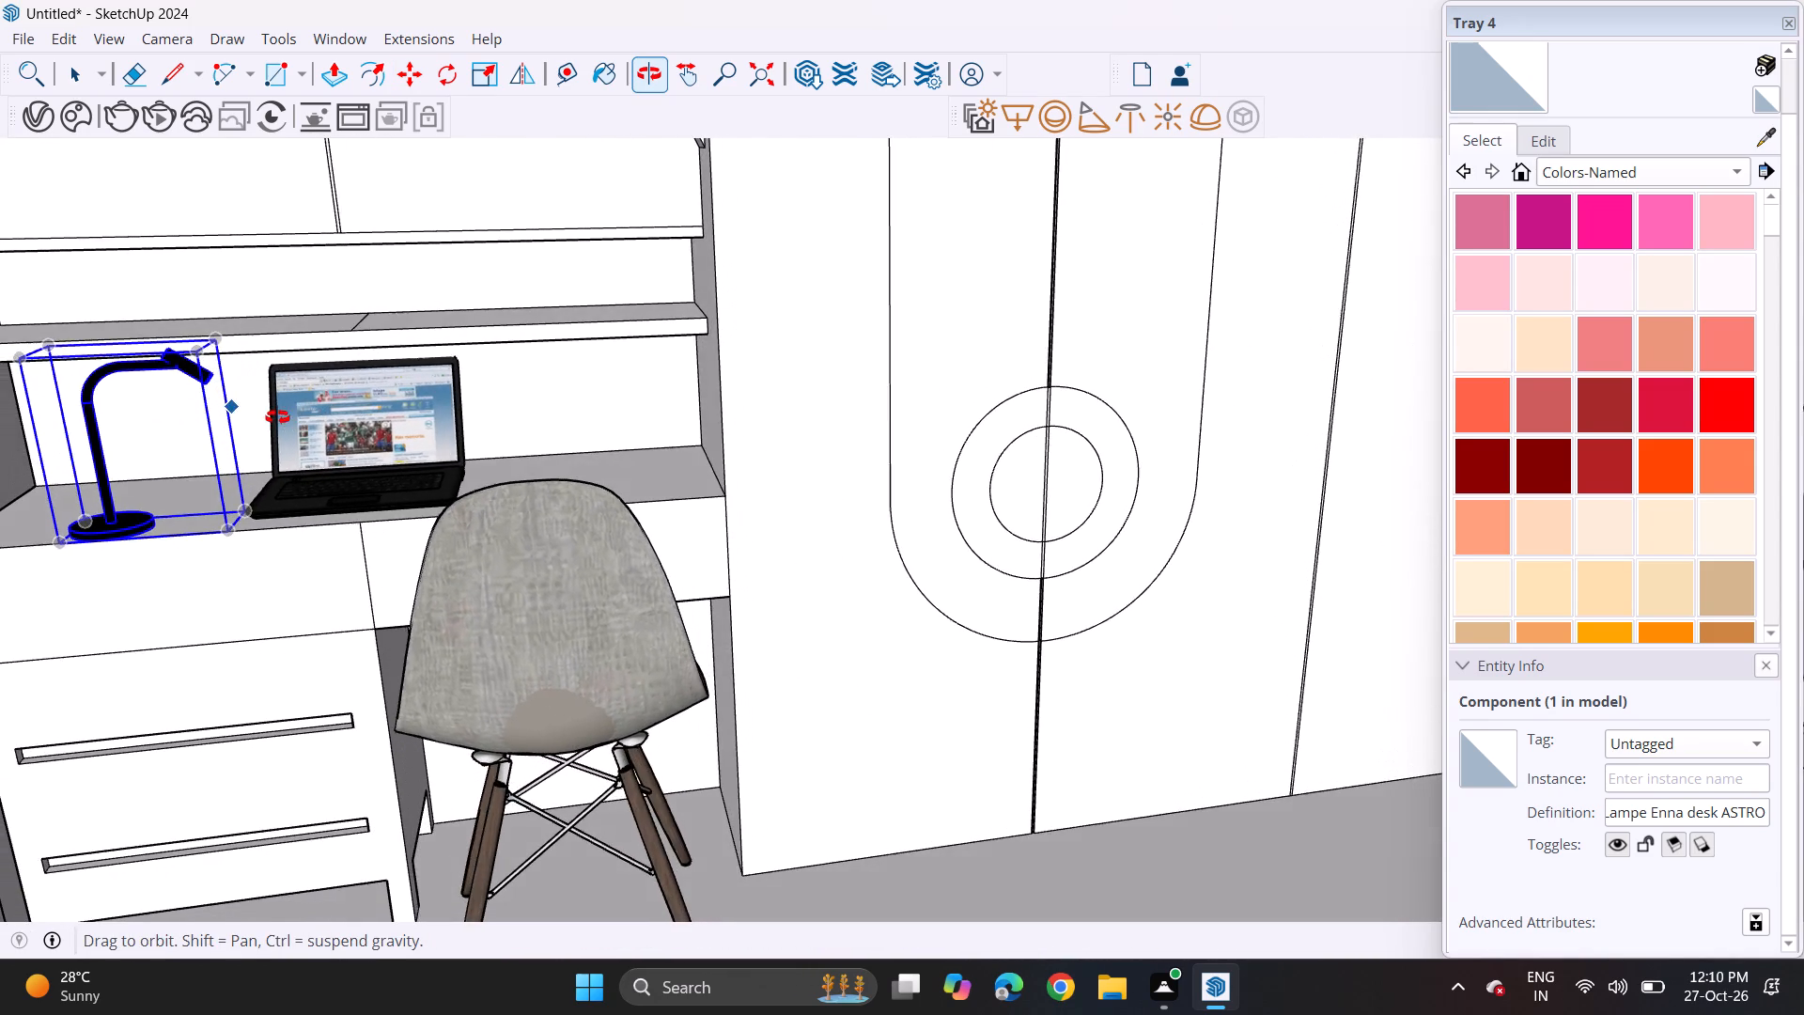
middle_drag(277, 417, 246, 411)
key(space)
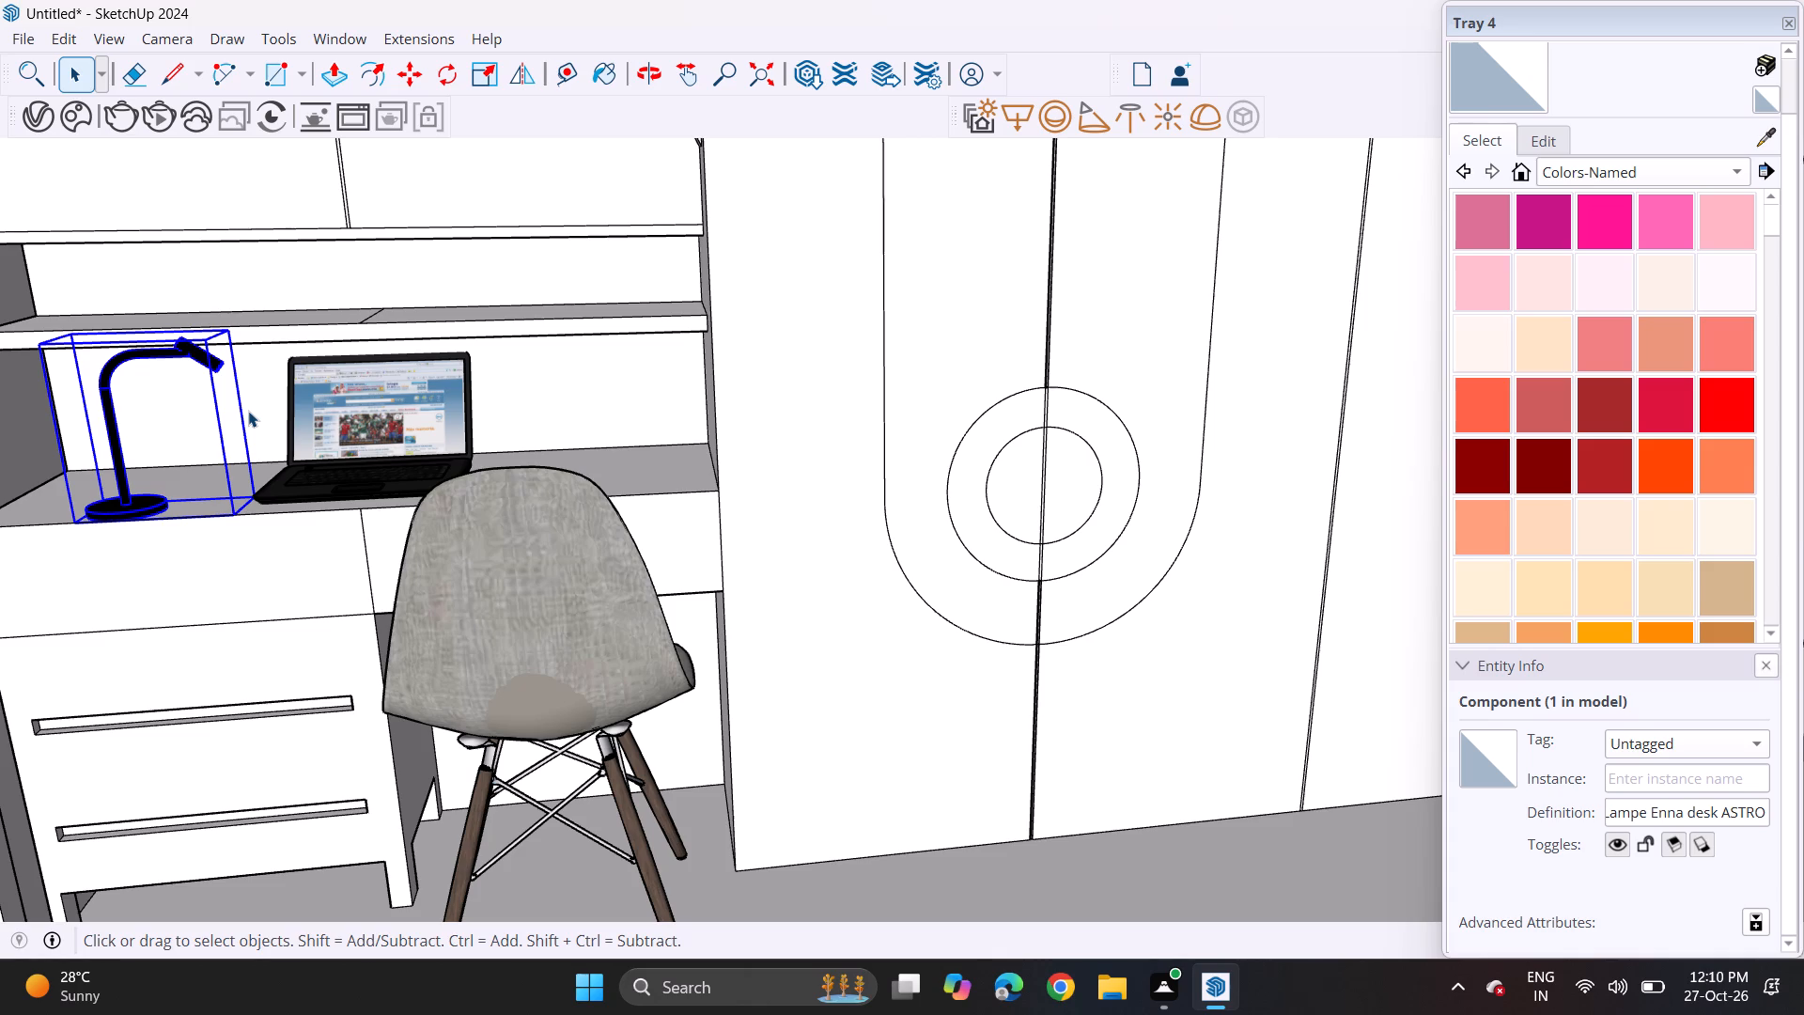
key(space)
scroll(248, 411, up, 2)
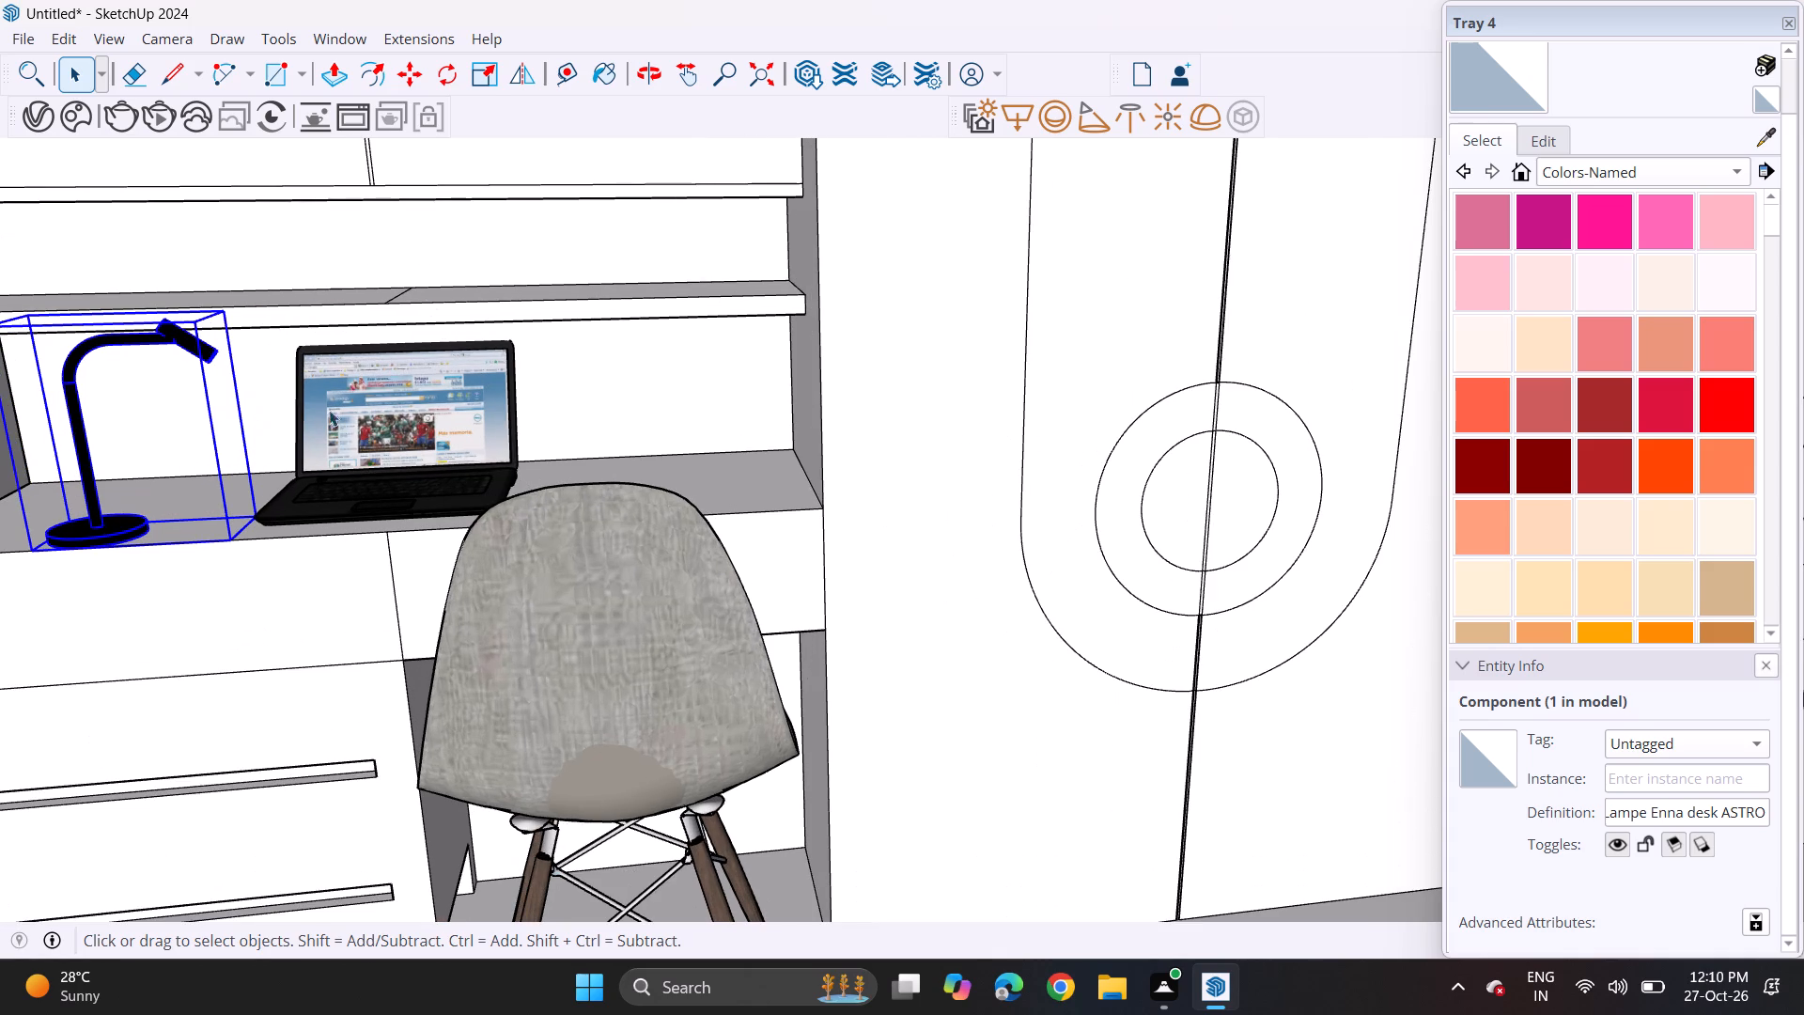
click(572, 413)
middle_drag(476, 492, 296, 305)
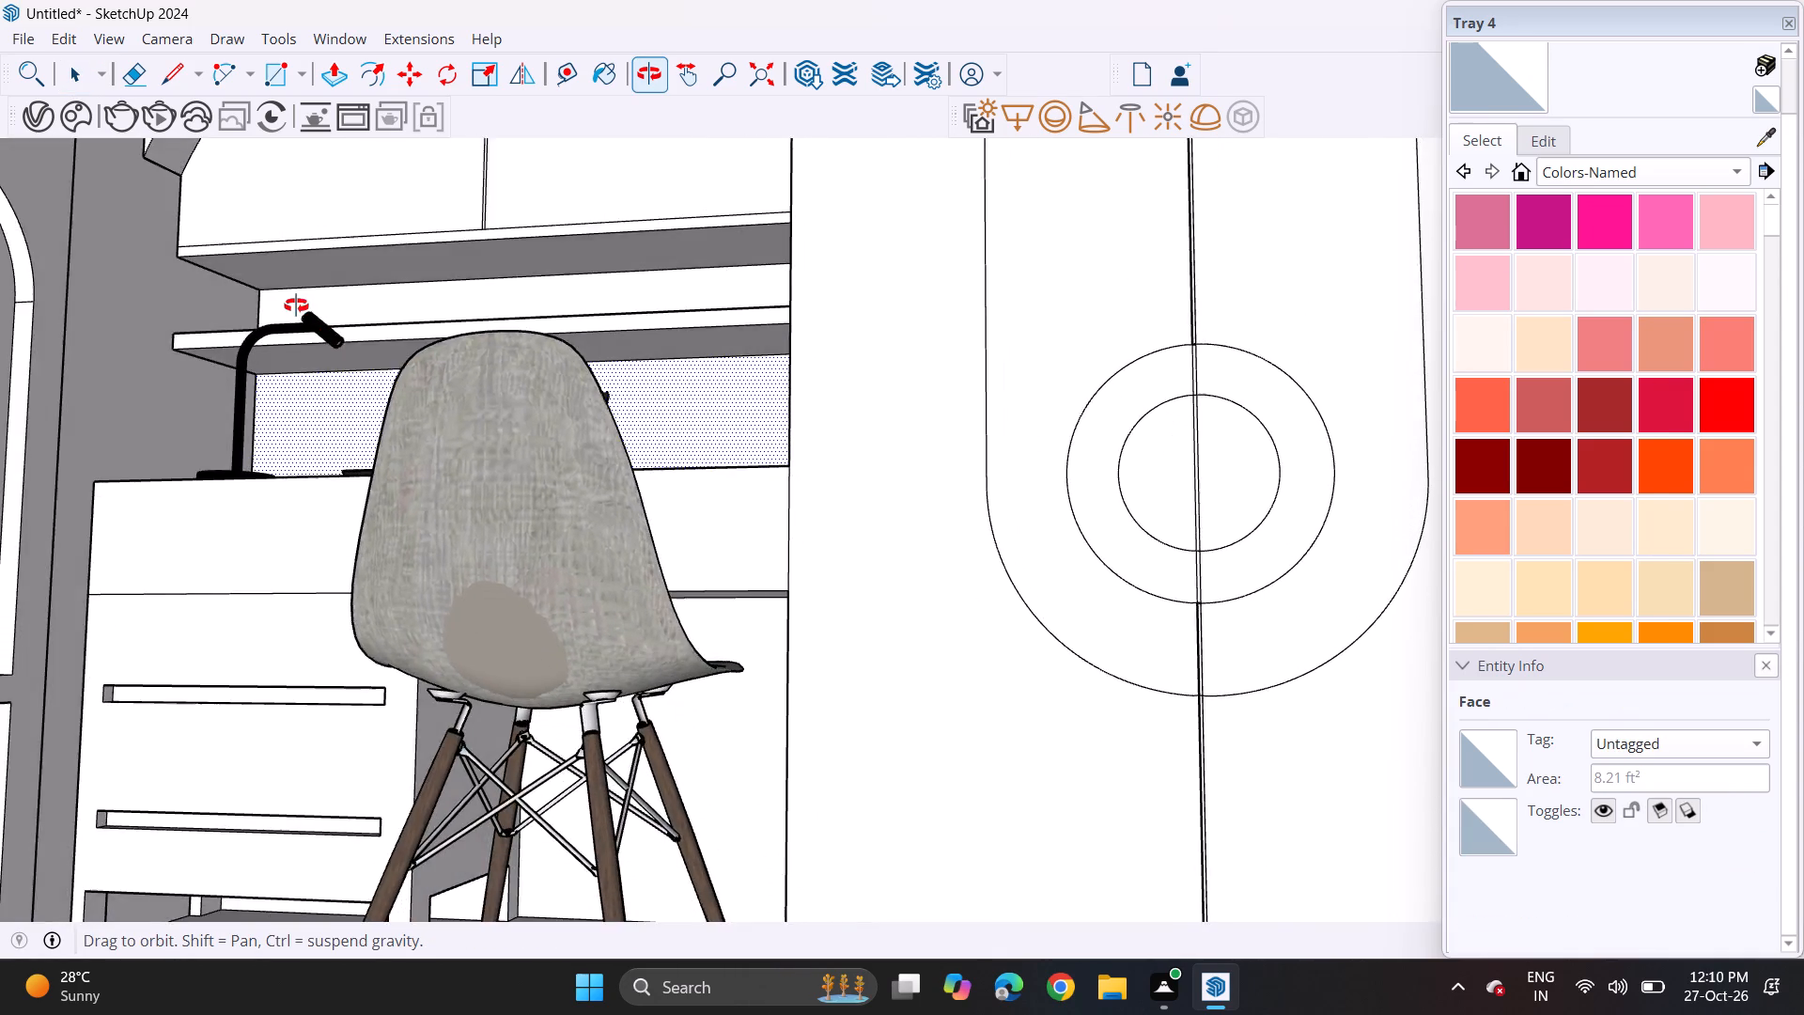
middle_drag(296, 305, 401, 417)
scroll(387, 436, down, 4)
scroll(387, 436, up, 1)
scroll(387, 436, down, 2)
scroll(387, 436, up, 1)
scroll(387, 436, down, 4)
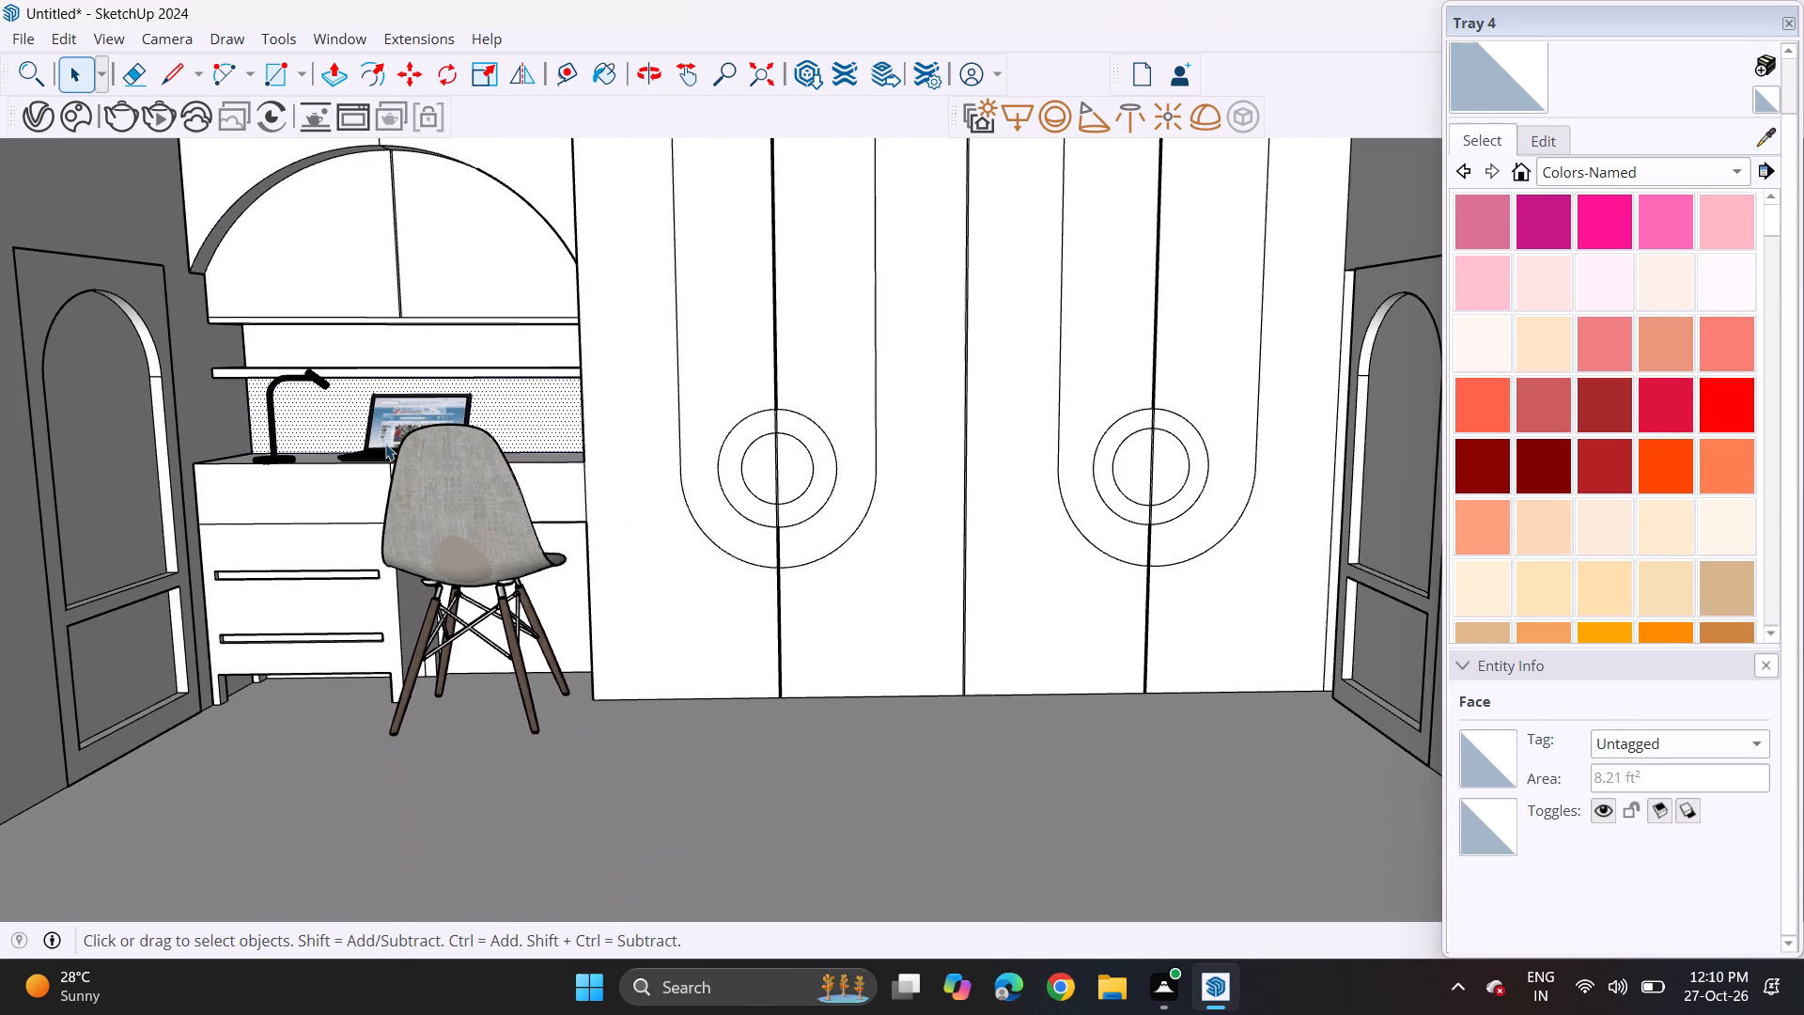
shift+middle_drag(412, 467, 319, 593)
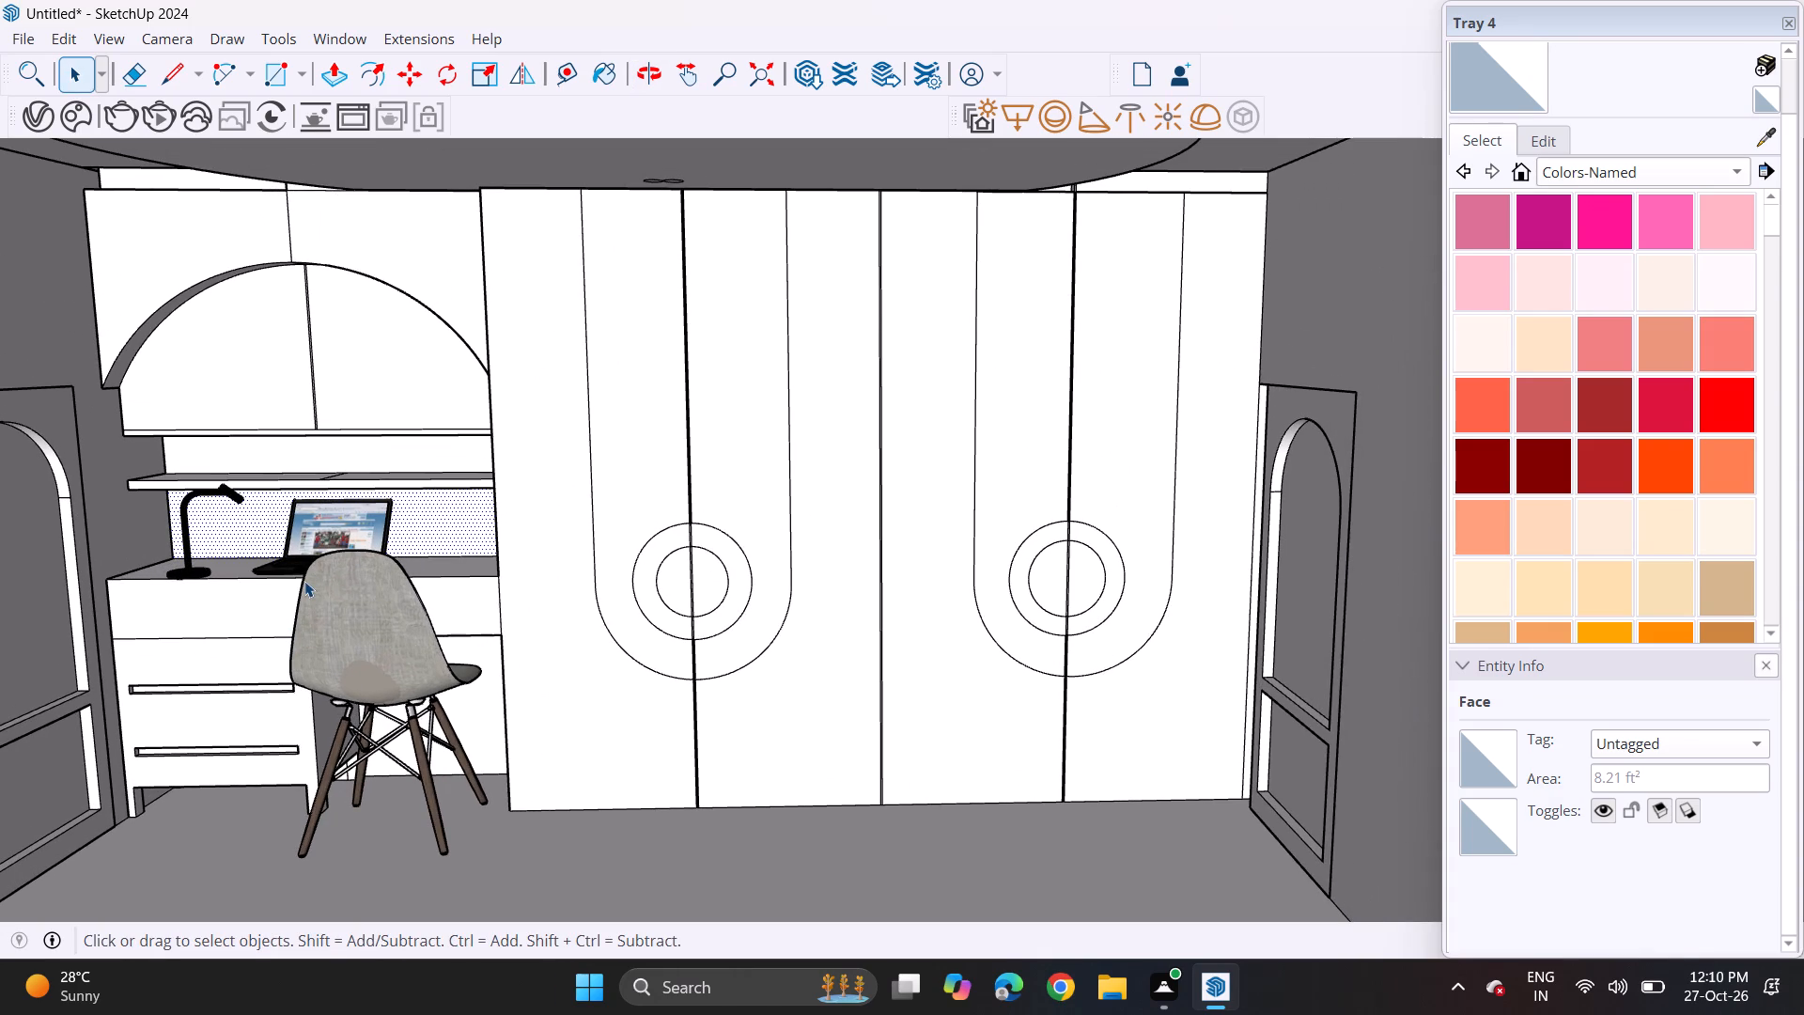
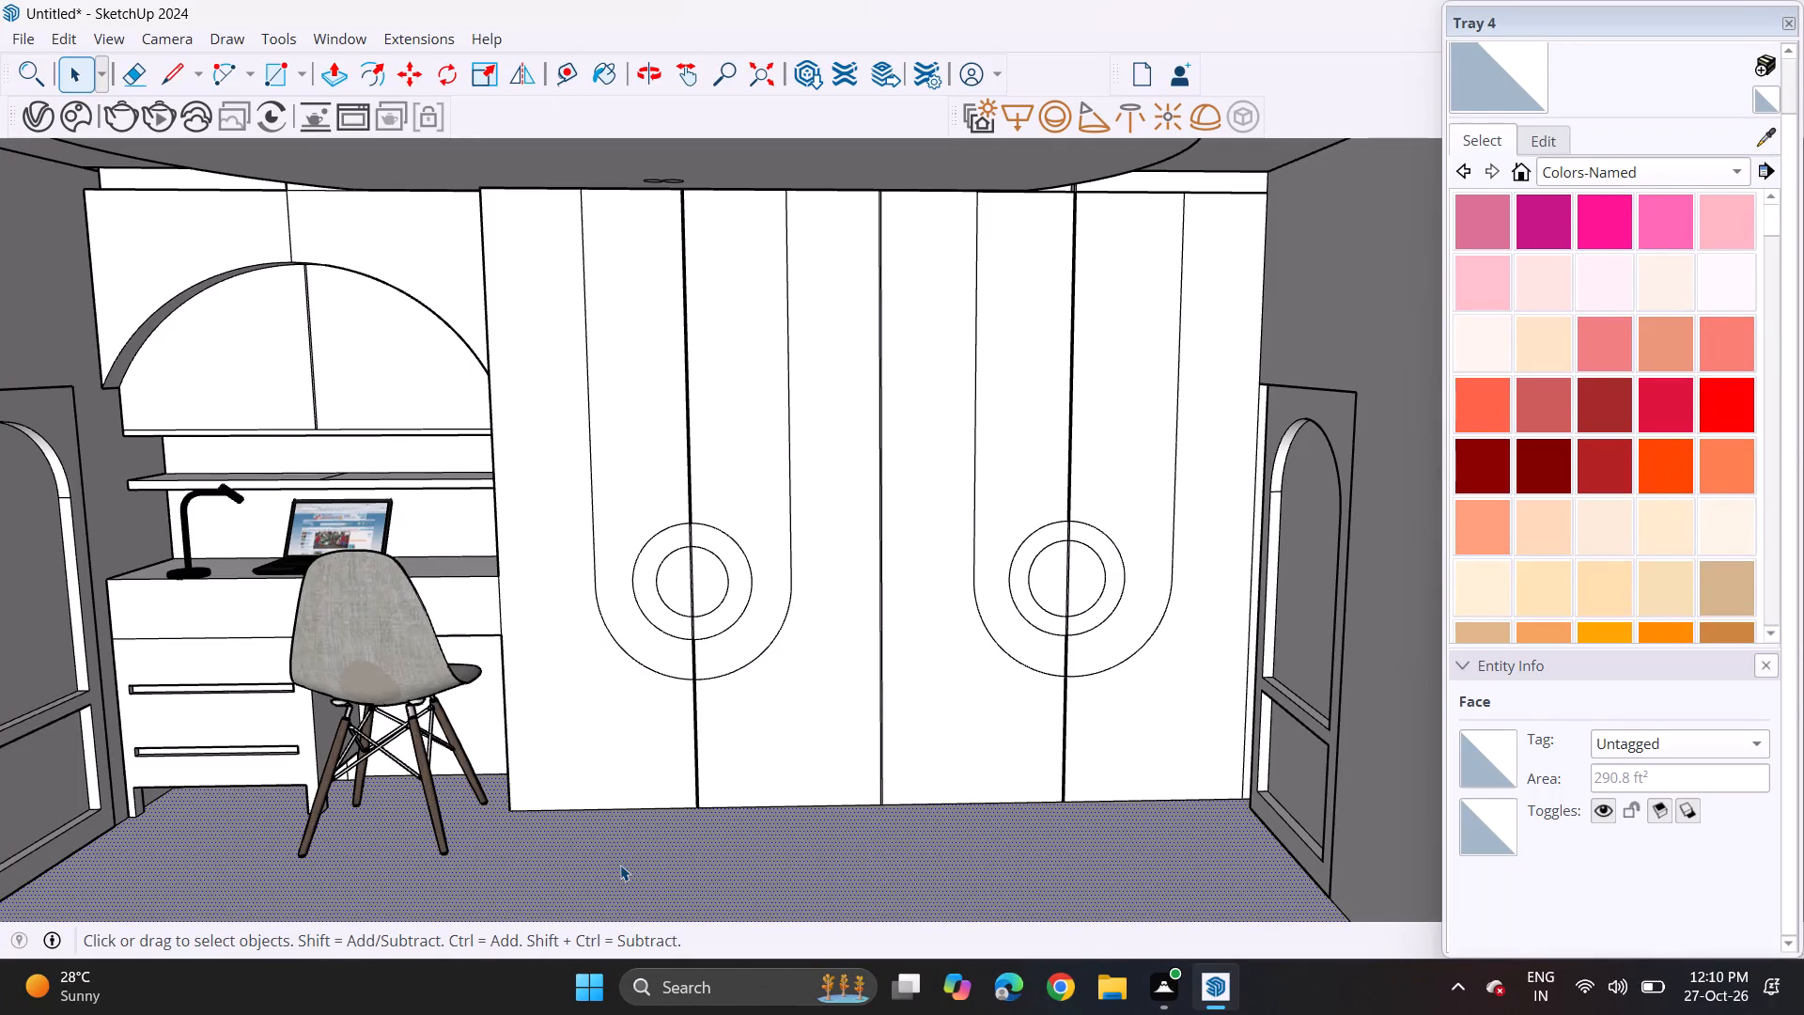
Import the Flower+Vase+Glass model from Downloads and place it on the desktop between the laptop and the wardrobe.
click(28, 47)
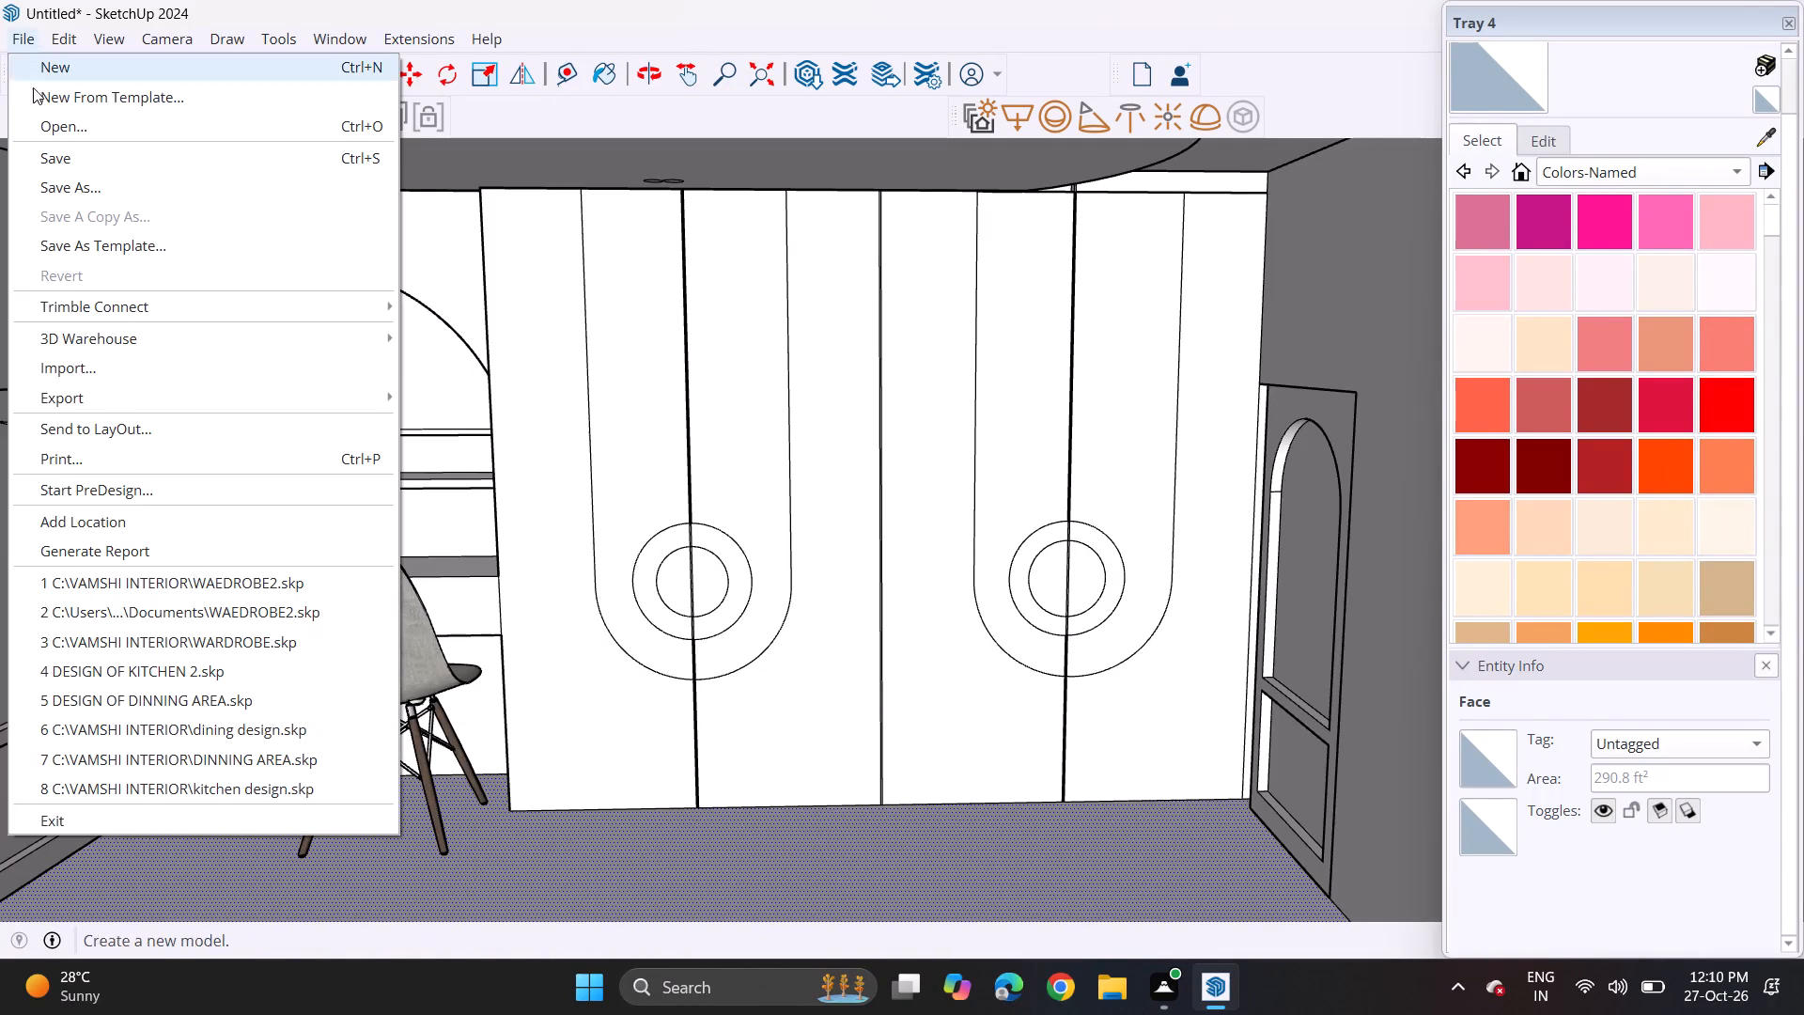
click(83, 382)
scroll(640, 391, down, 2)
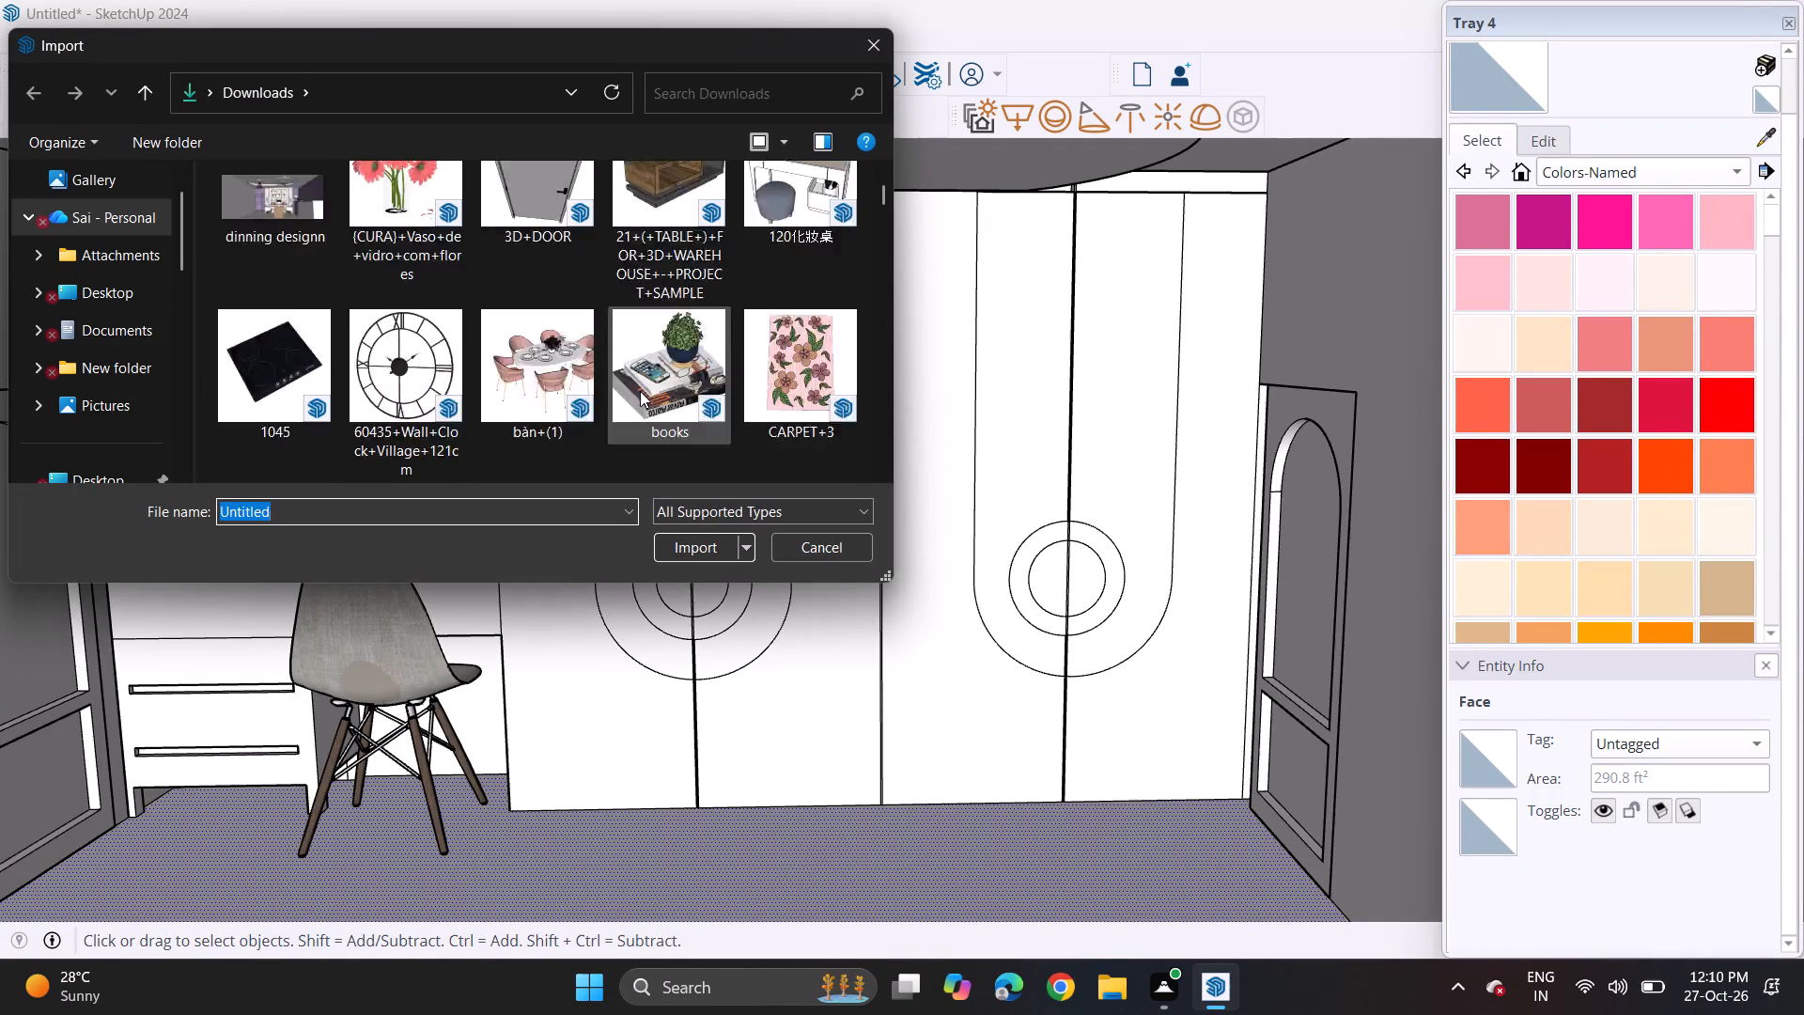
scroll(640, 391, down, 4)
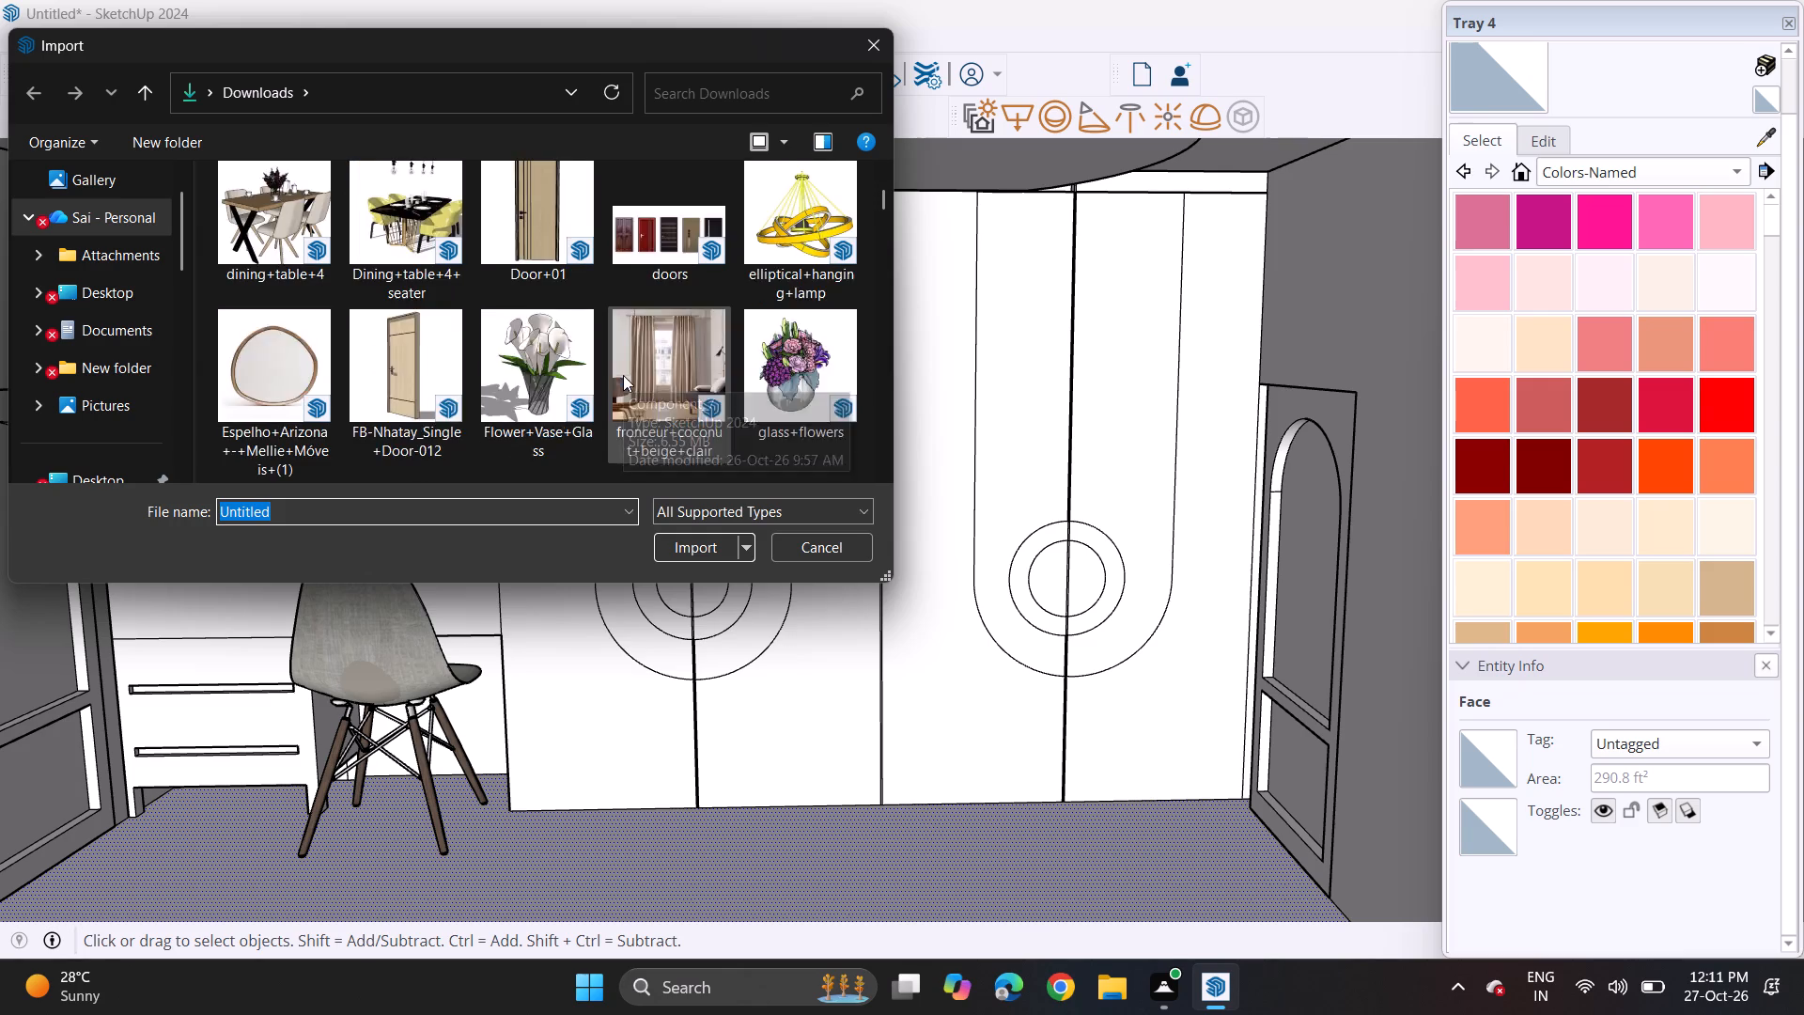
scroll(623, 375, down, 1)
click(539, 241)
click(698, 552)
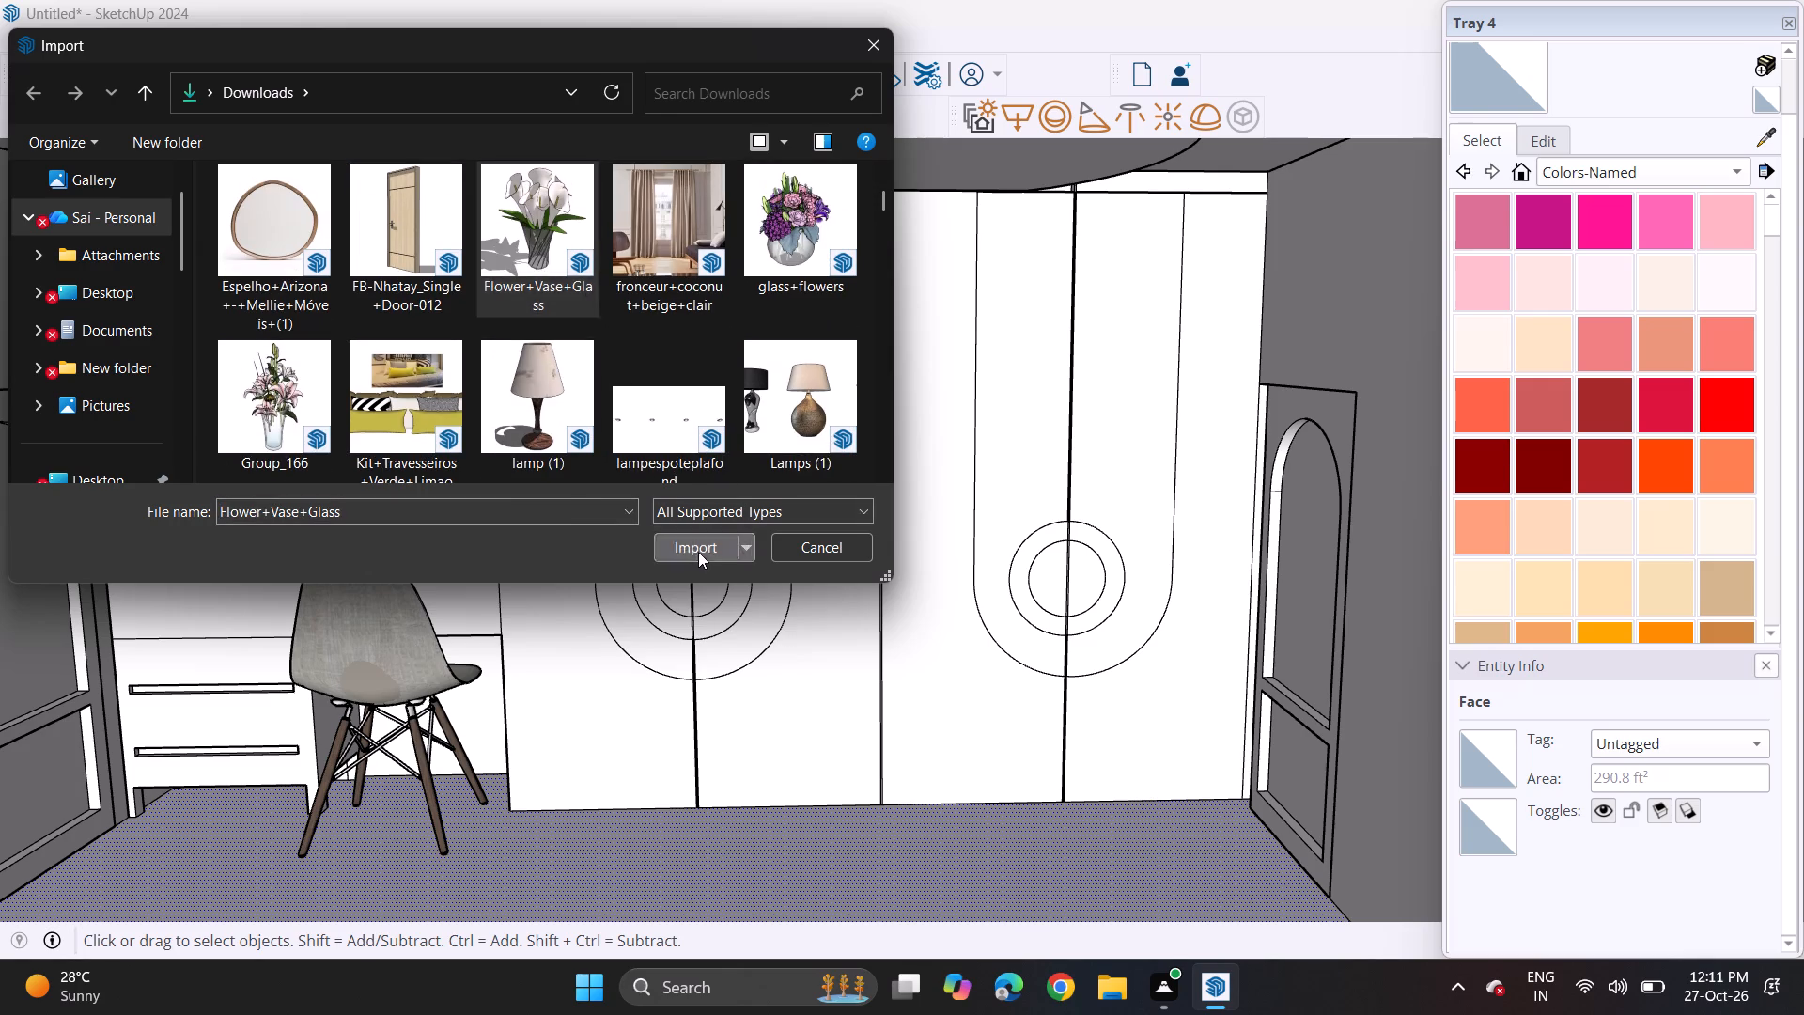
click(1129, 549)
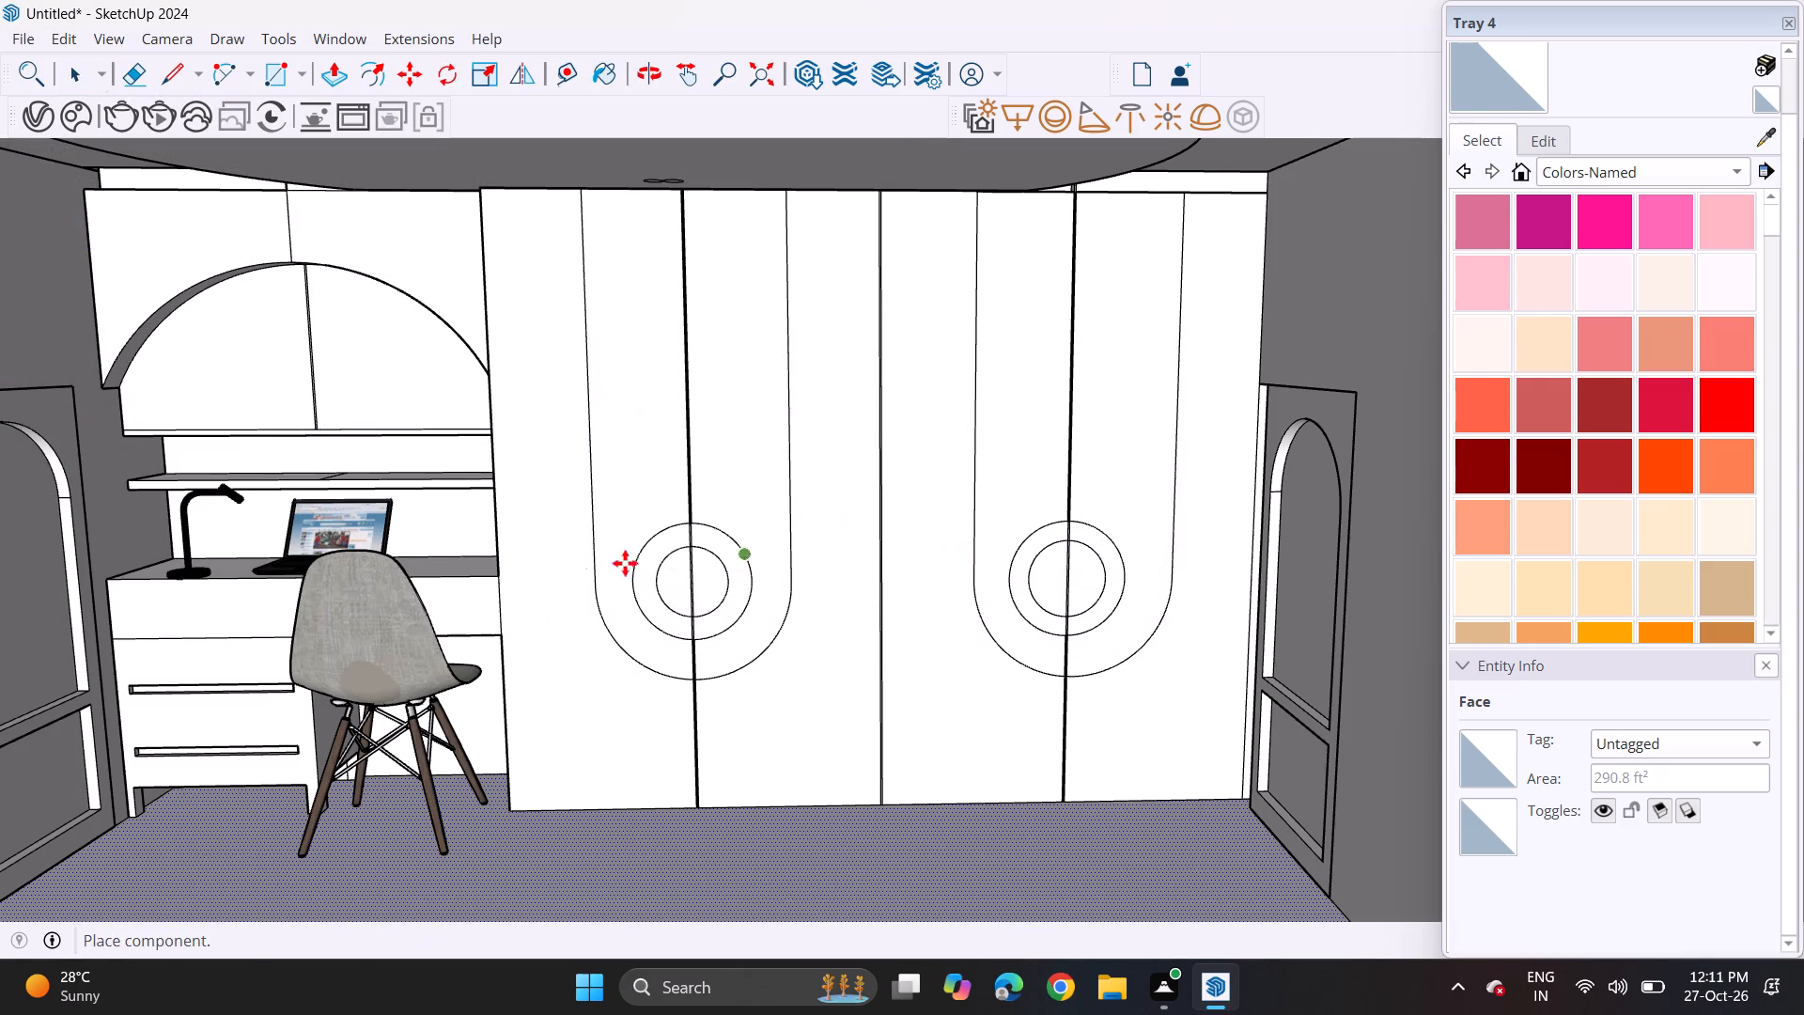
click(414, 578)
Move the flower vase back from the desk's front edge so it stands within the desktop, and clear the selection.
middle_drag(586, 533, 802, 581)
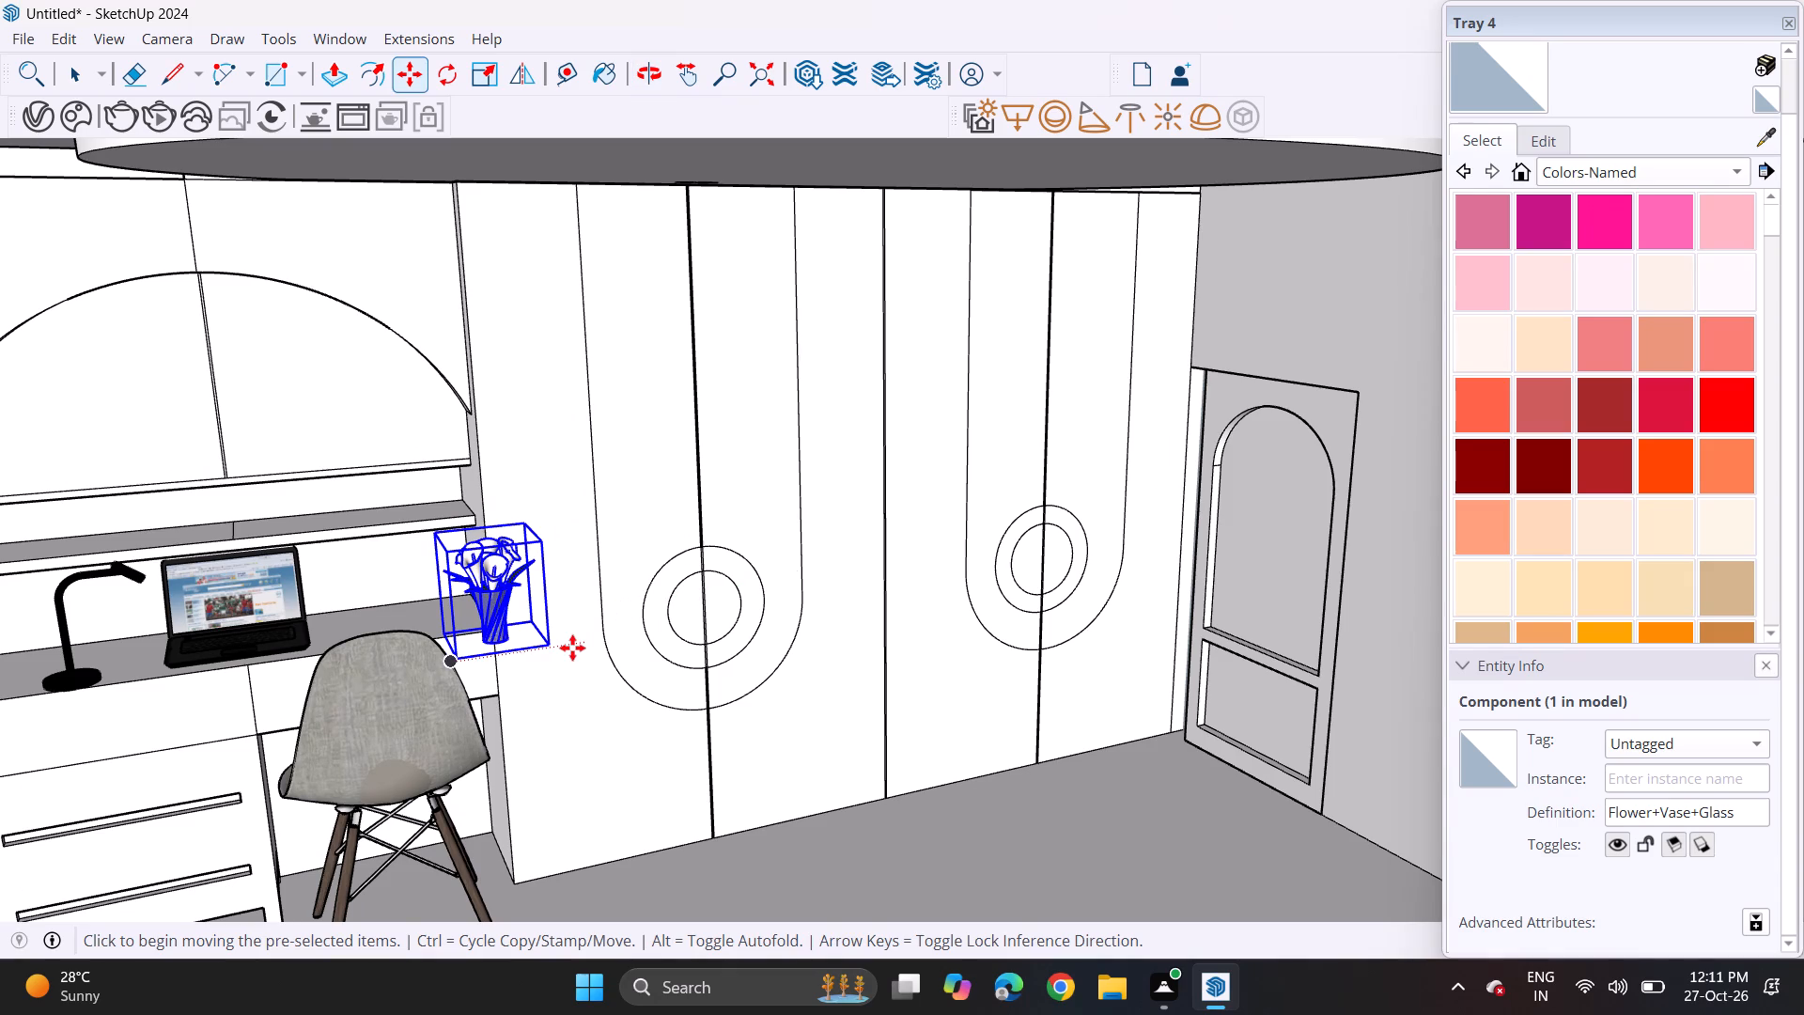
click(566, 648)
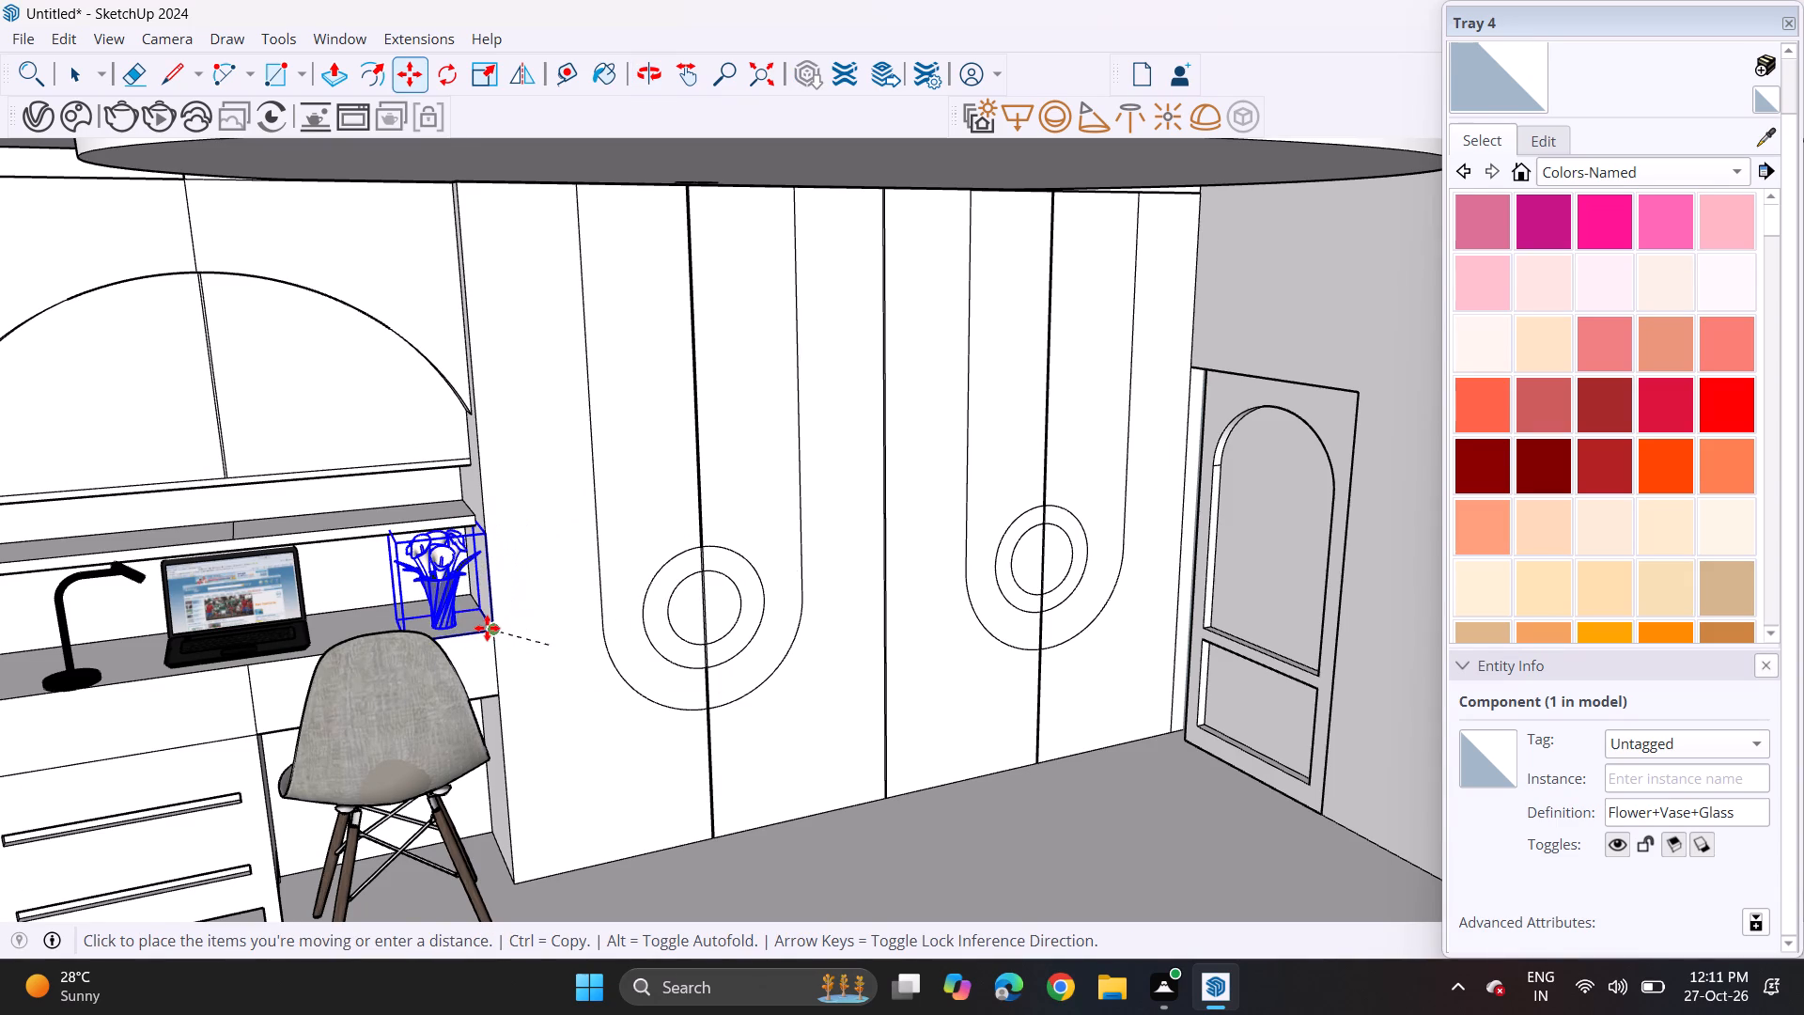
click(487, 628)
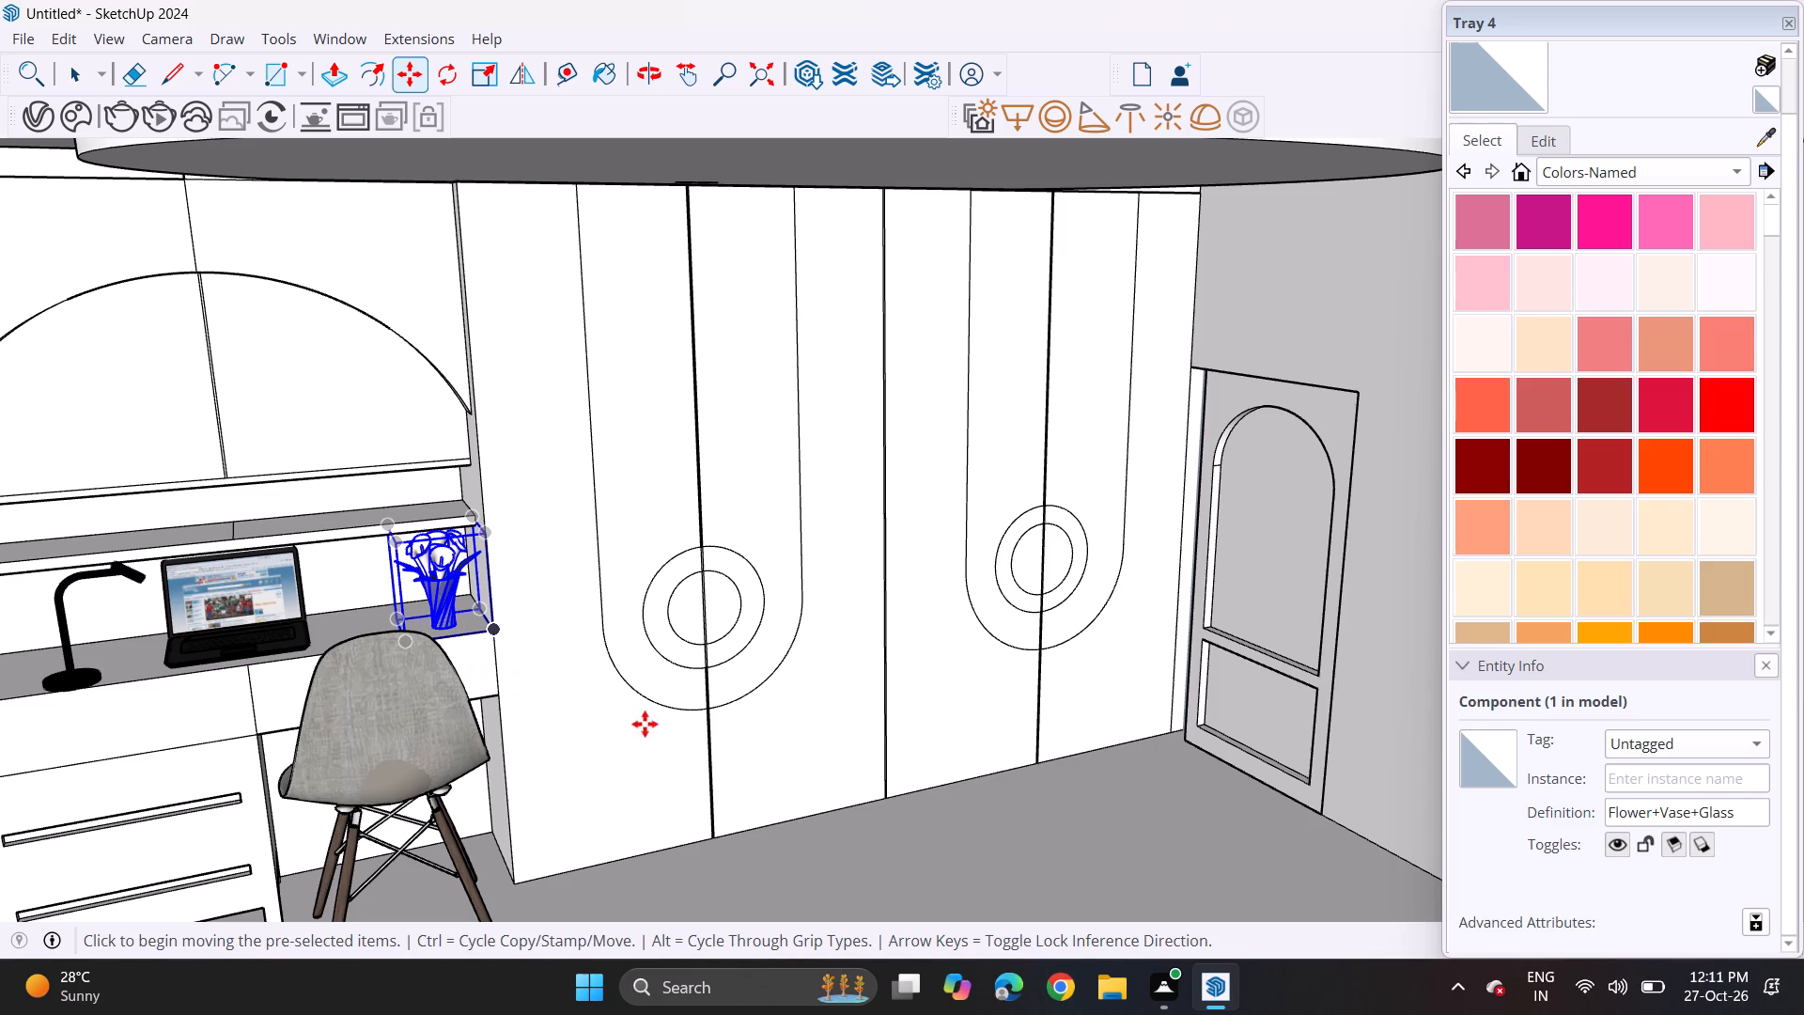
key(space)
click(723, 887)
Import the _Deco_EC_43 Mario Funko Pop model from Downloads and place it on the open ground outside the room.
middle_drag(693, 839, 559, 643)
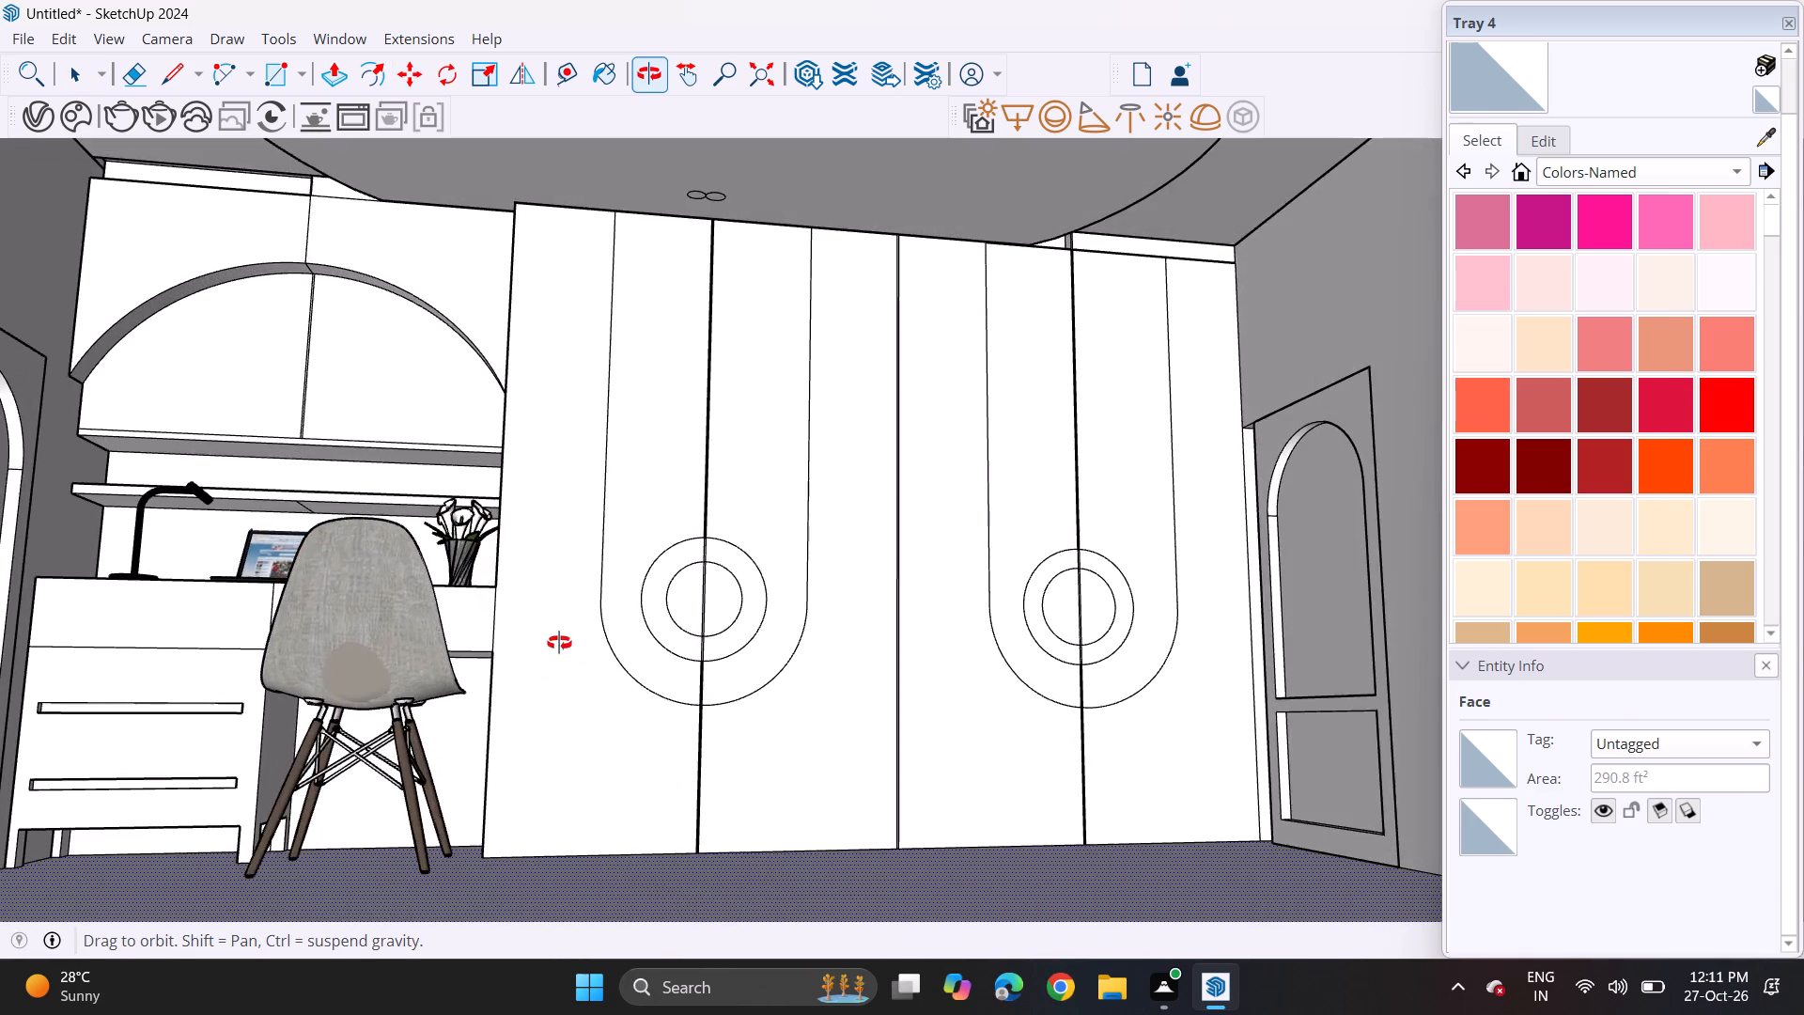
middle_drag(559, 643, 515, 761)
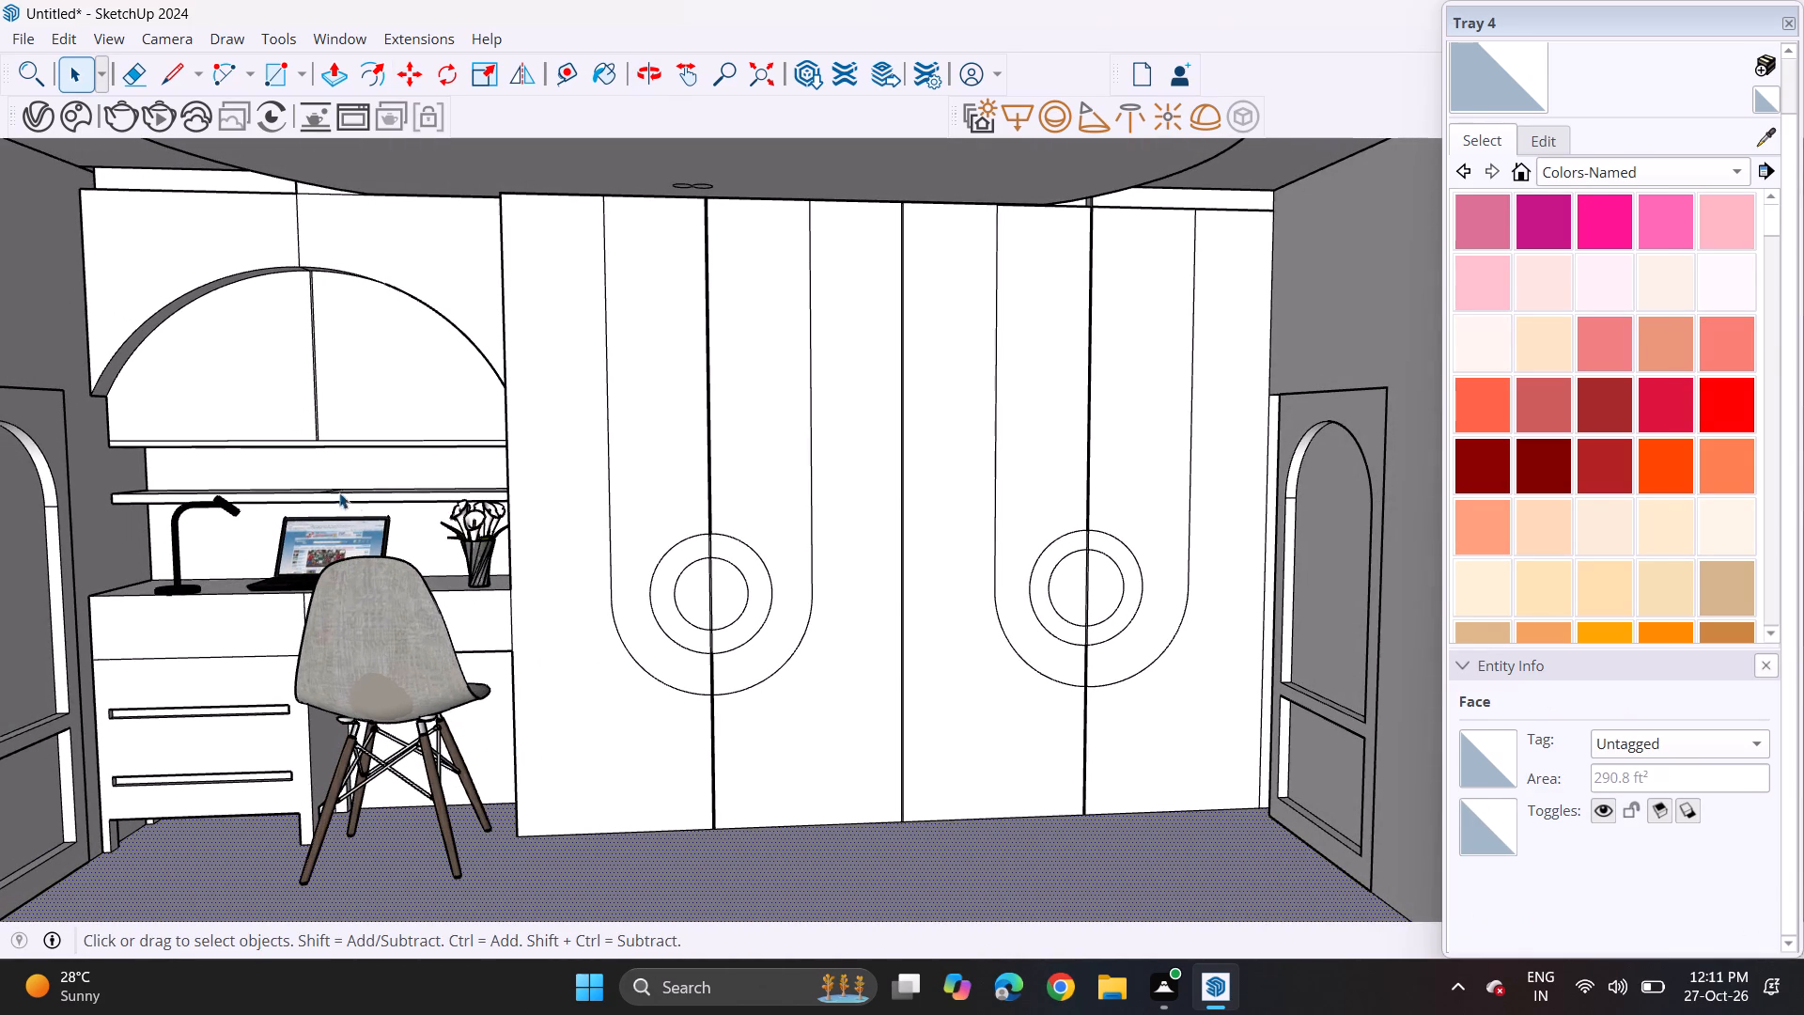
click(22, 44)
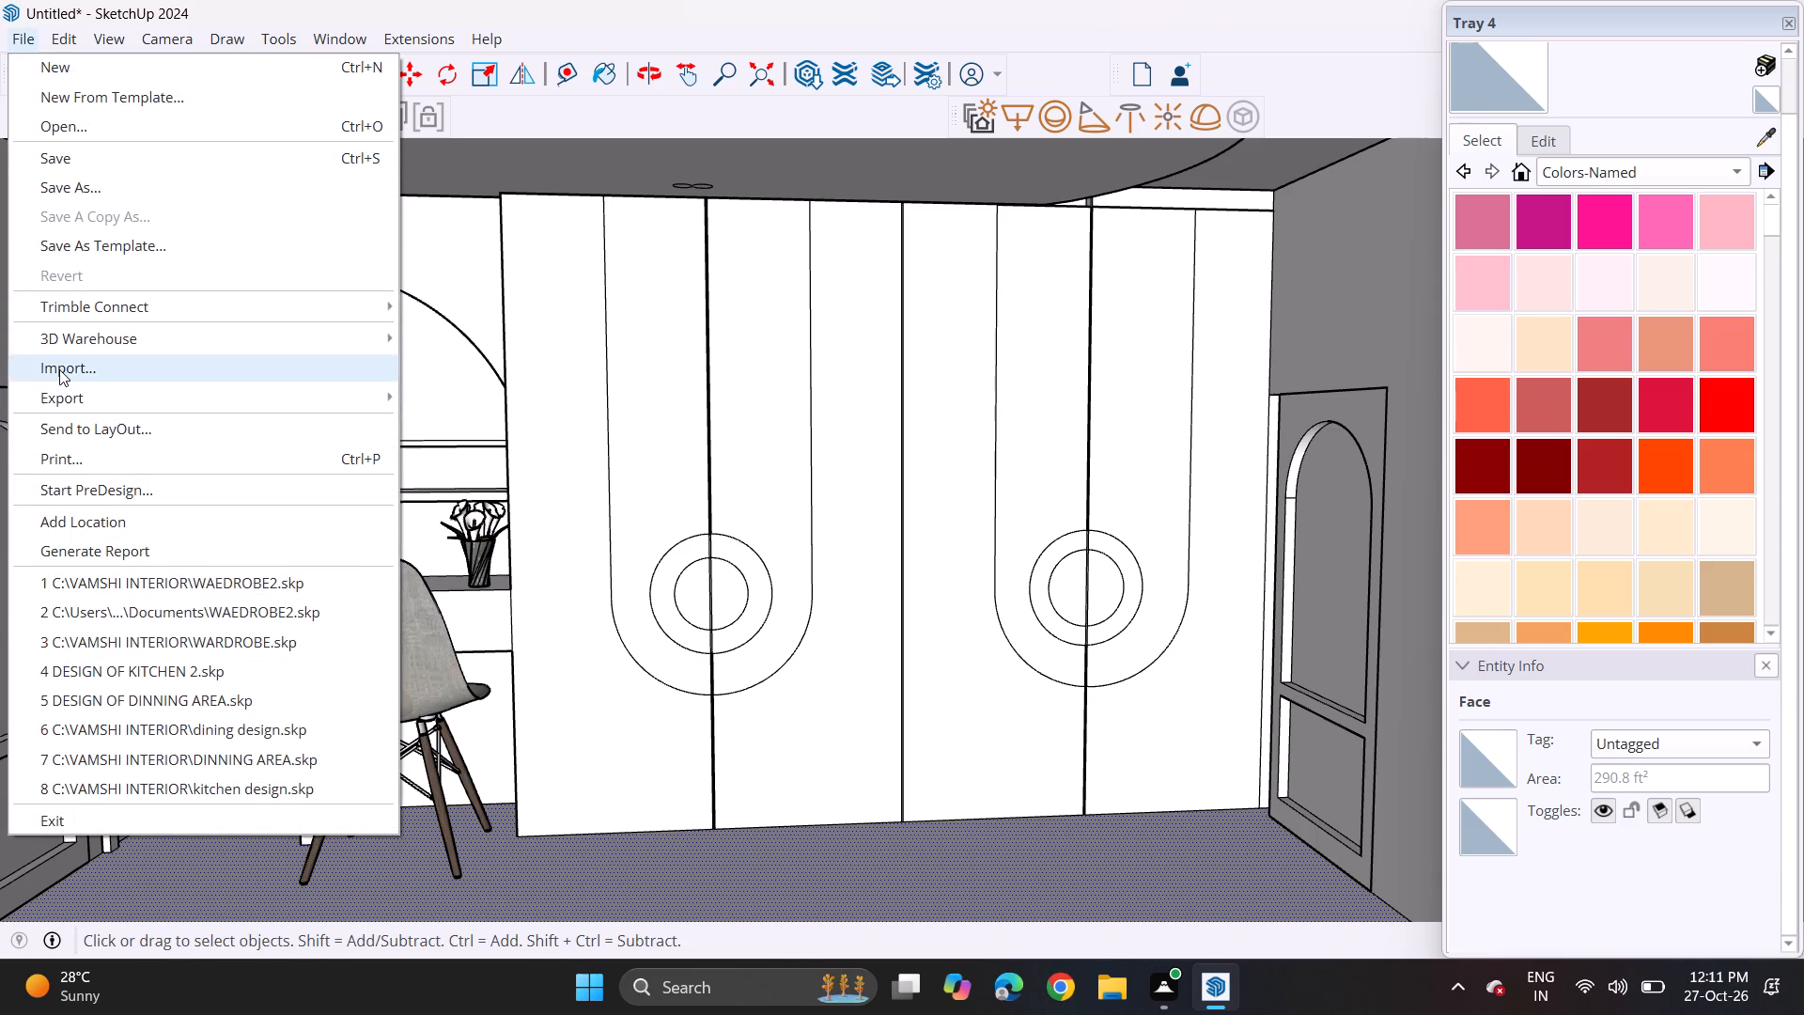
click(59, 369)
scroll(548, 296, down, 6)
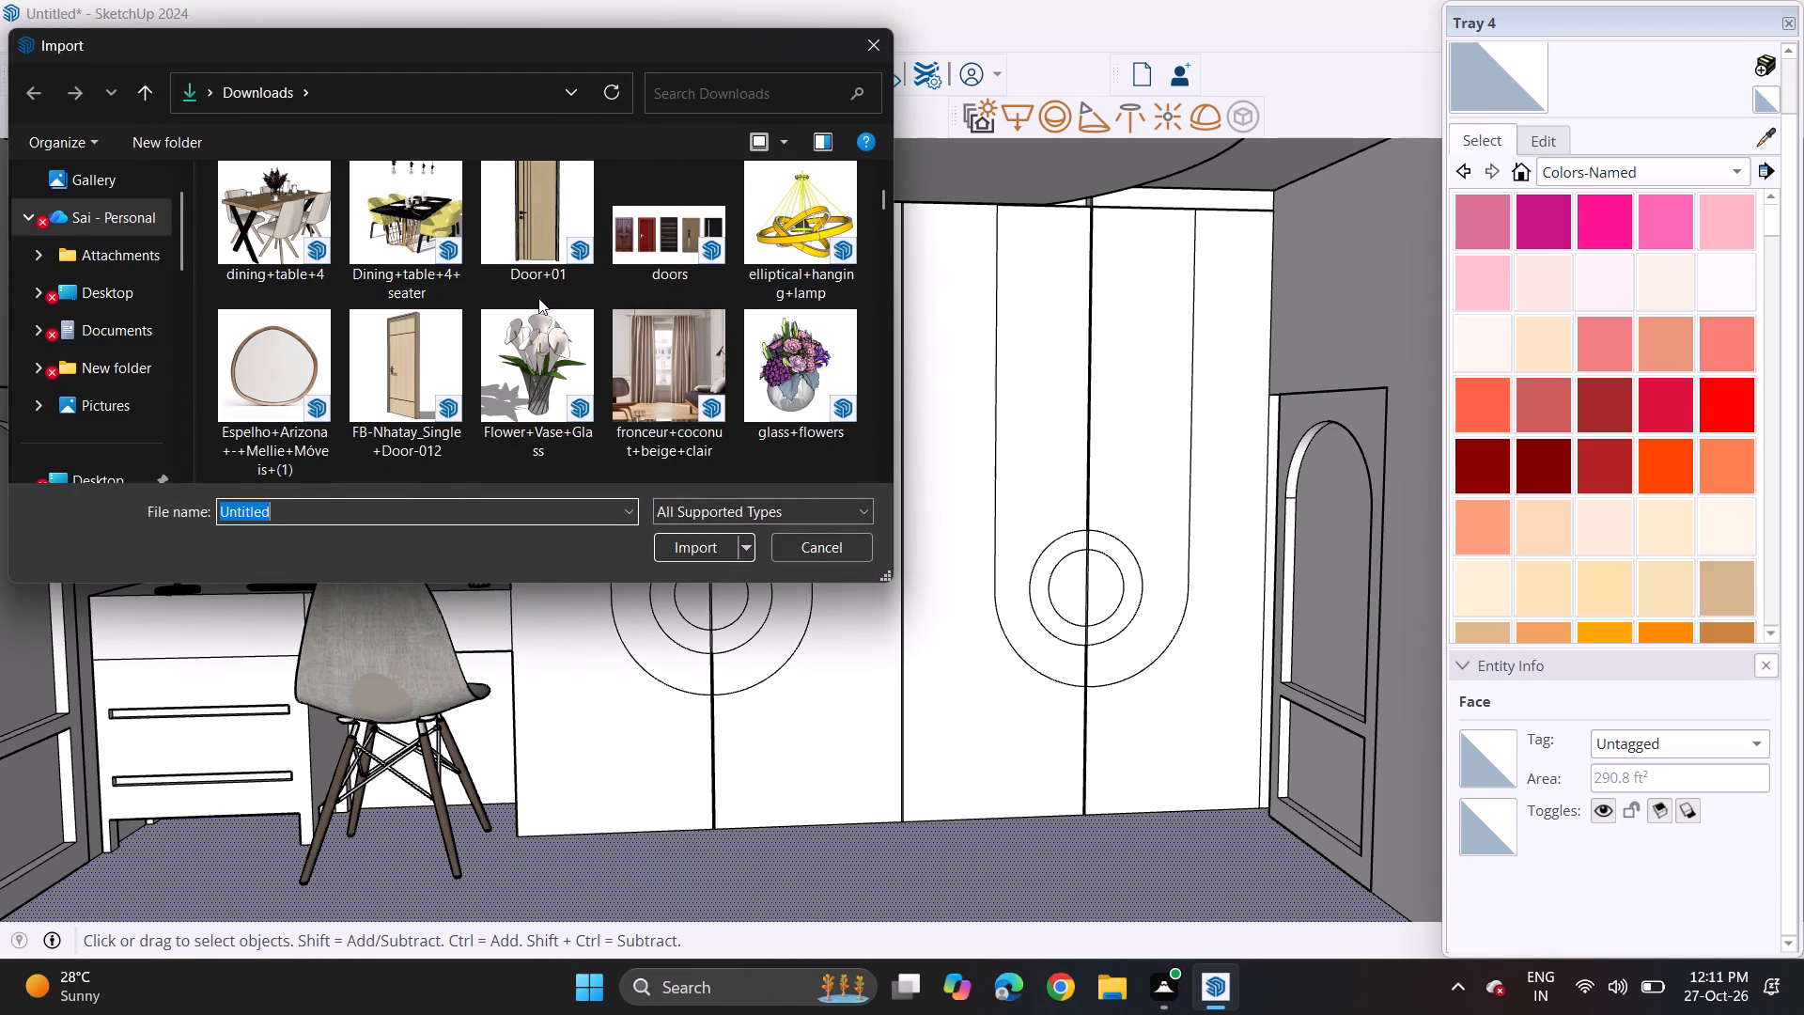
scroll(538, 298, down, 2)
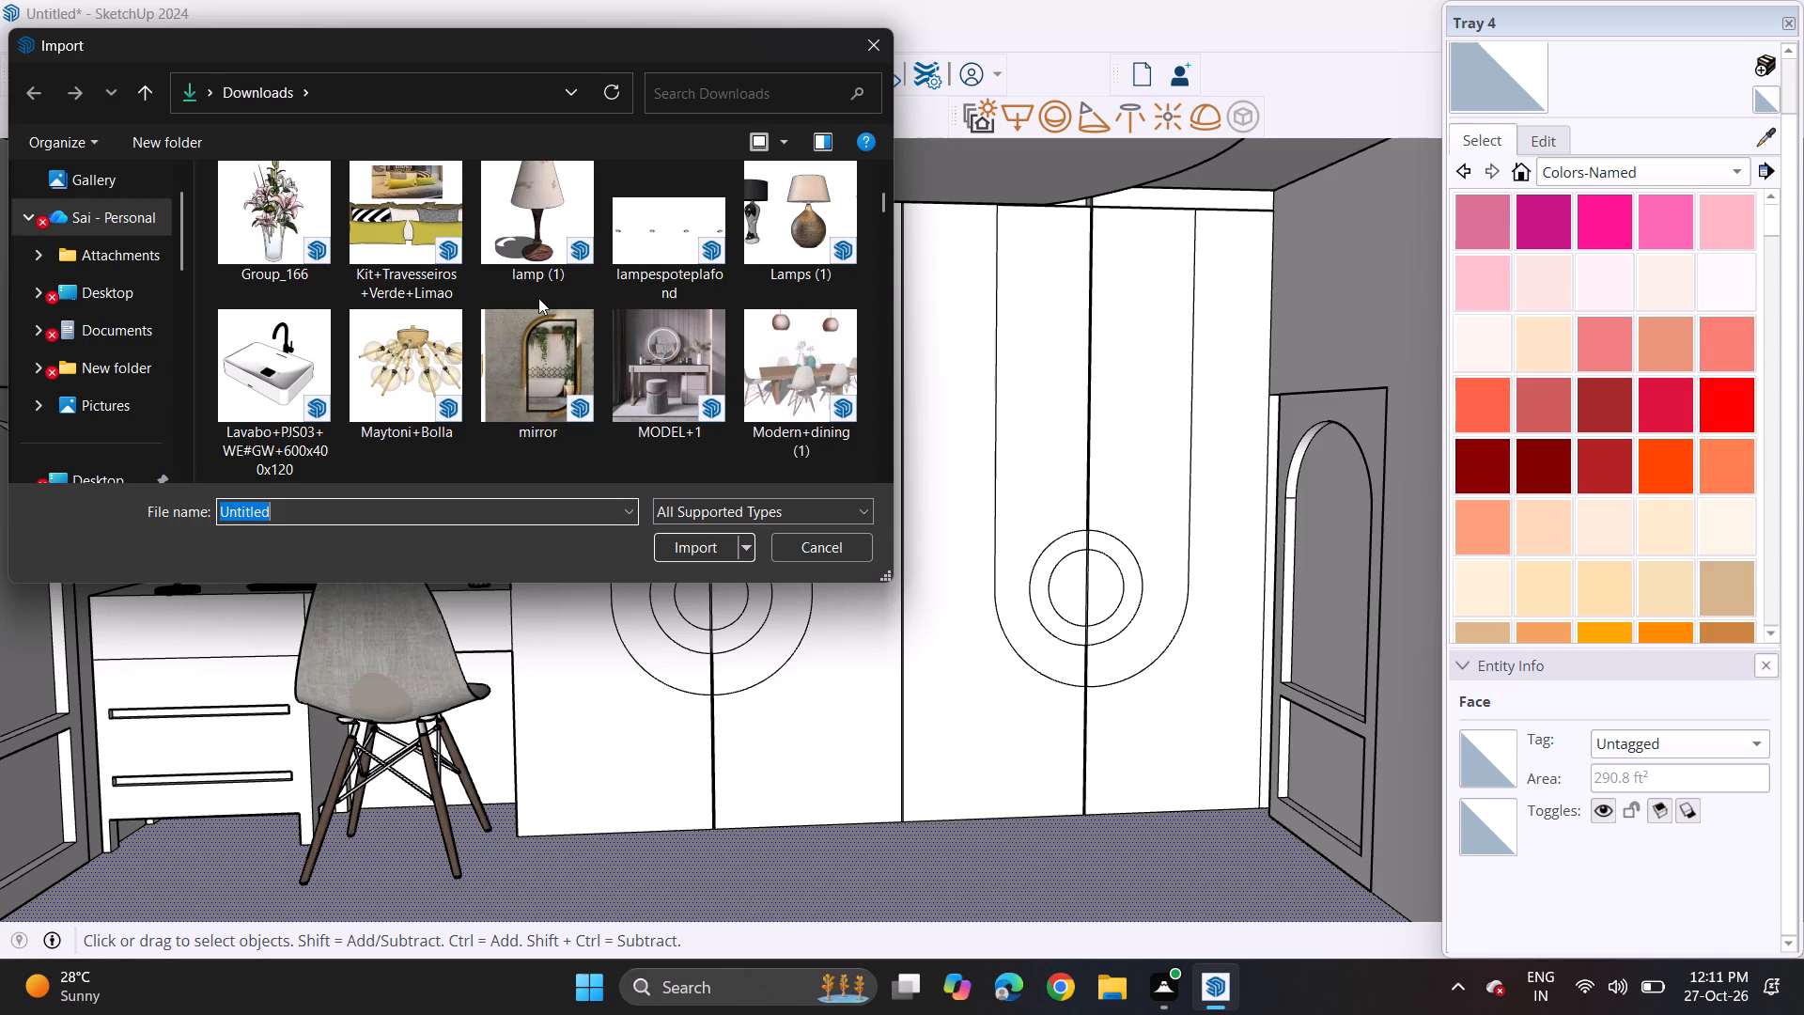
scroll(538, 298, down, 1)
scroll(538, 298, up, 1)
scroll(575, 350, down, 2)
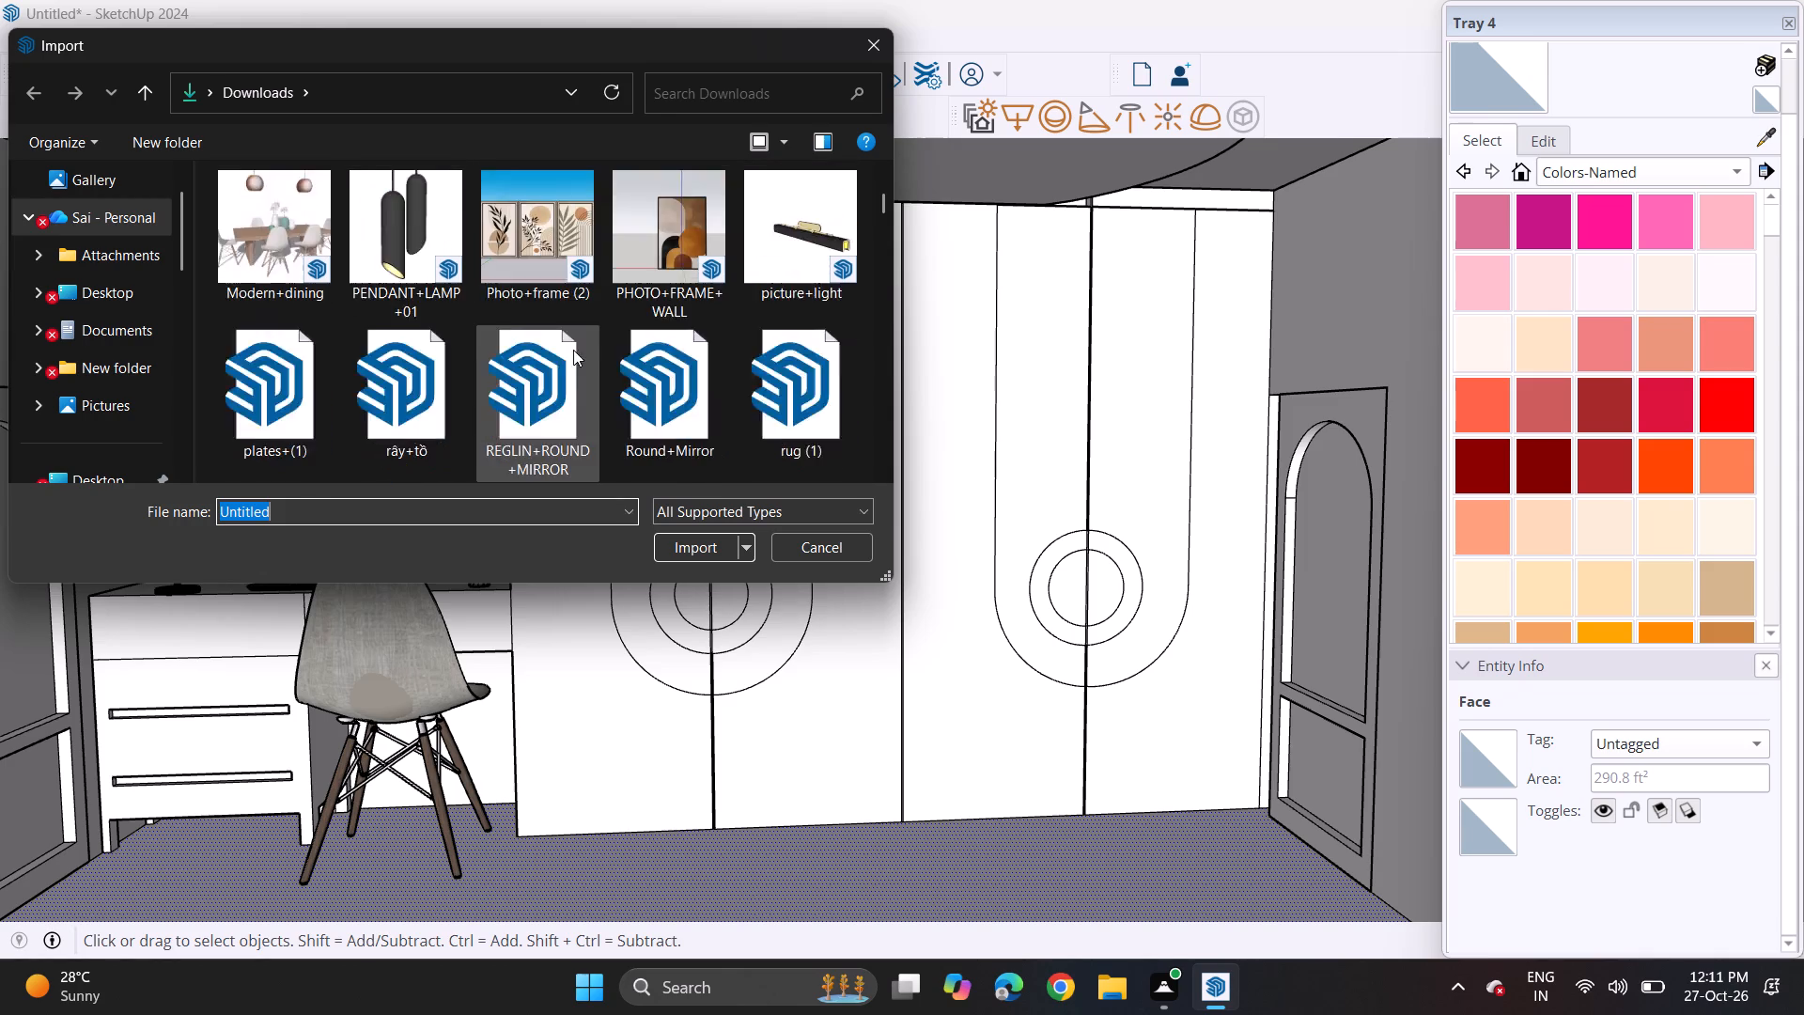
scroll(573, 350, up, 1)
scroll(573, 350, down, 3)
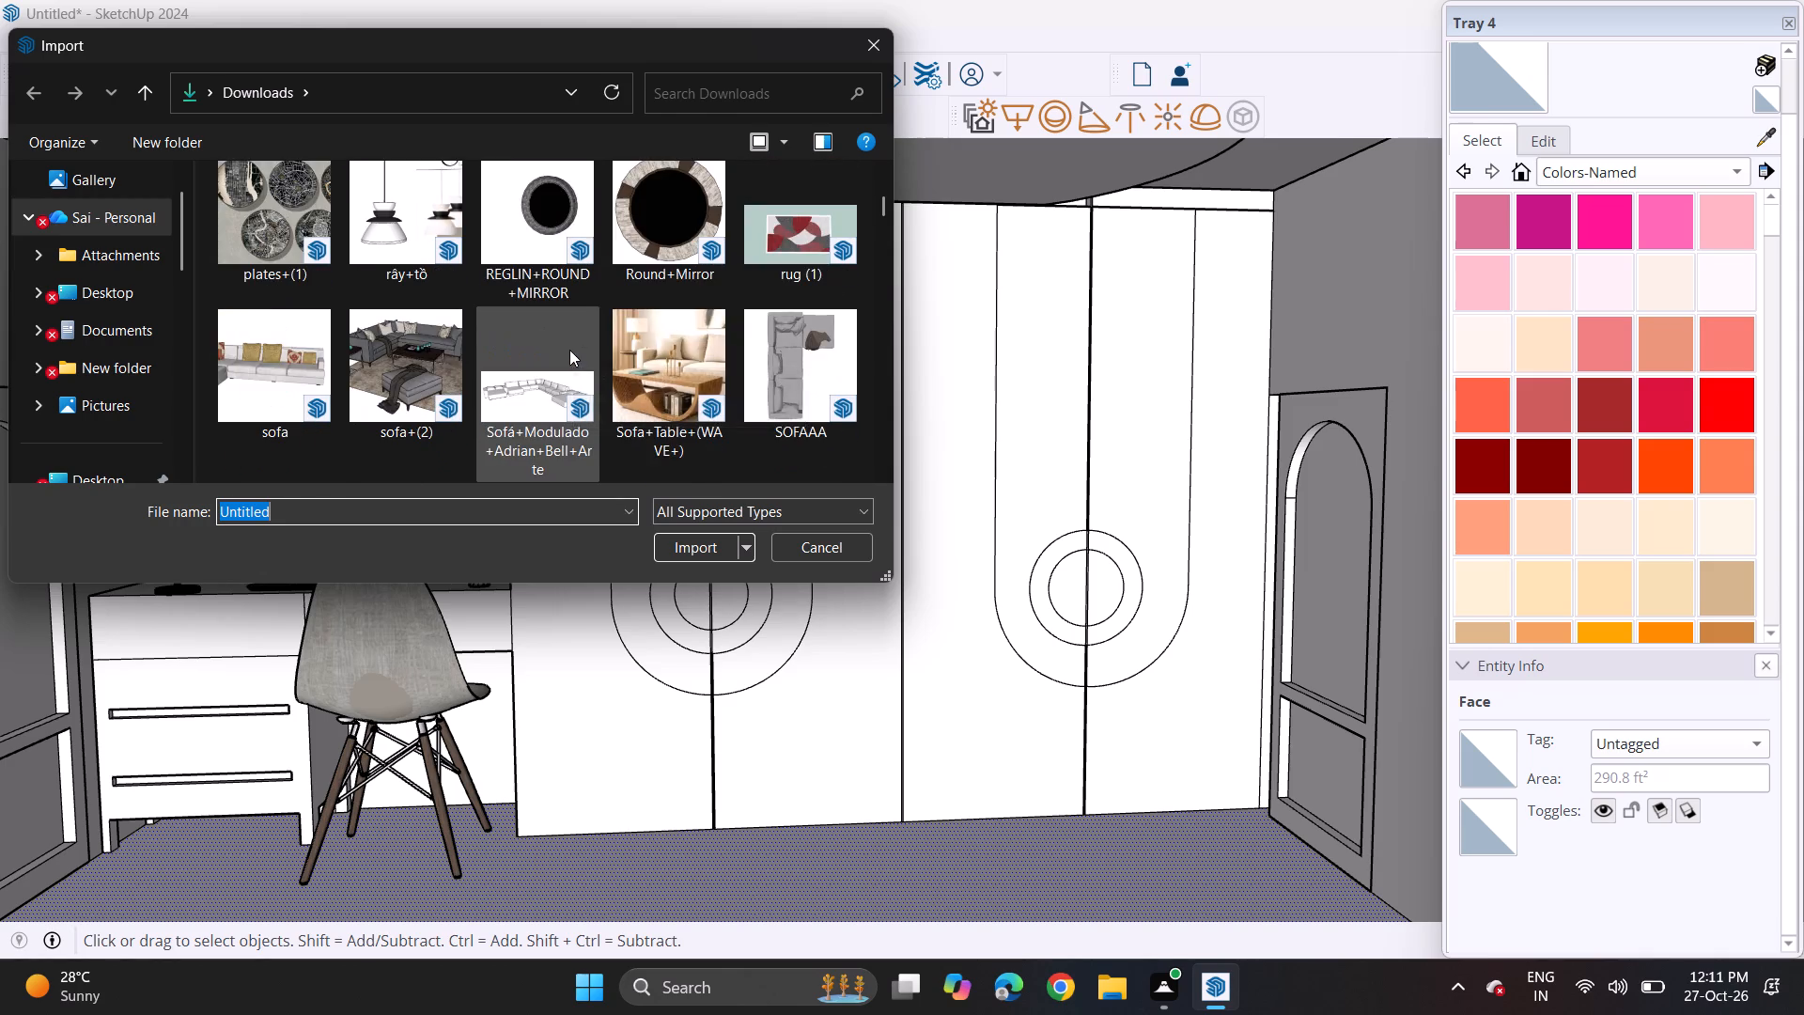
scroll(569, 350, down, 5)
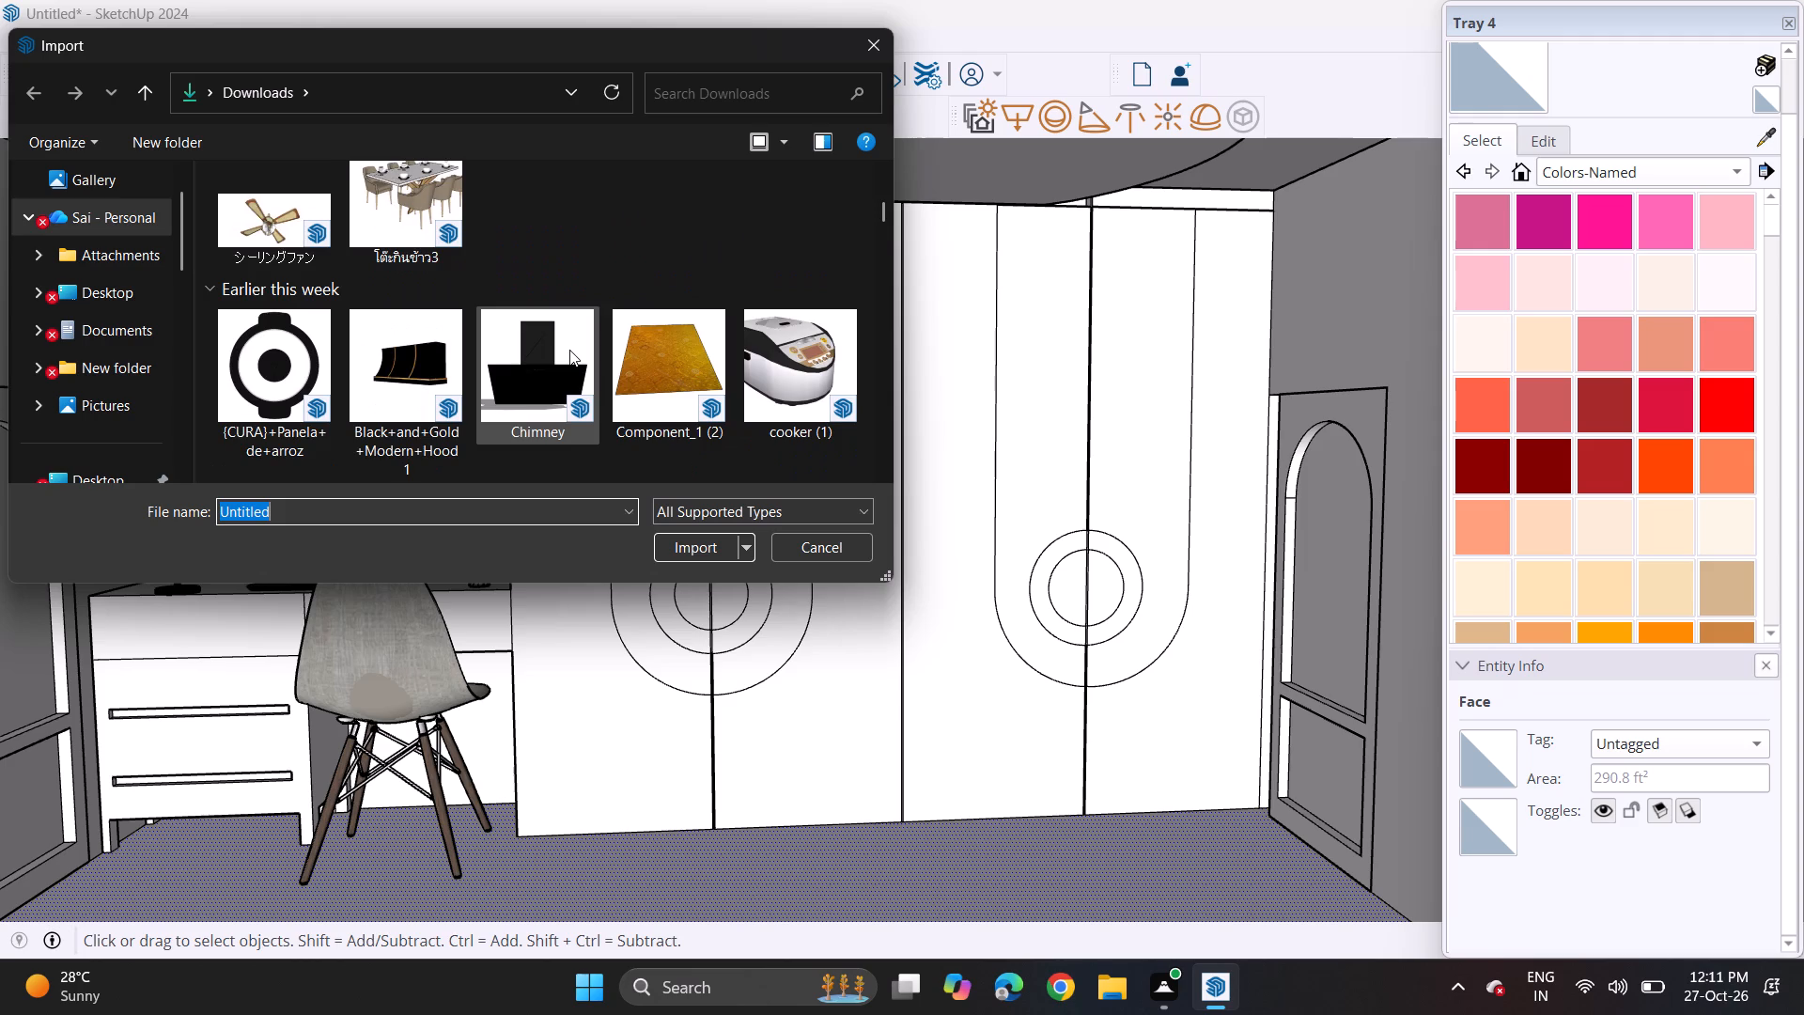
scroll(569, 350, down, 5)
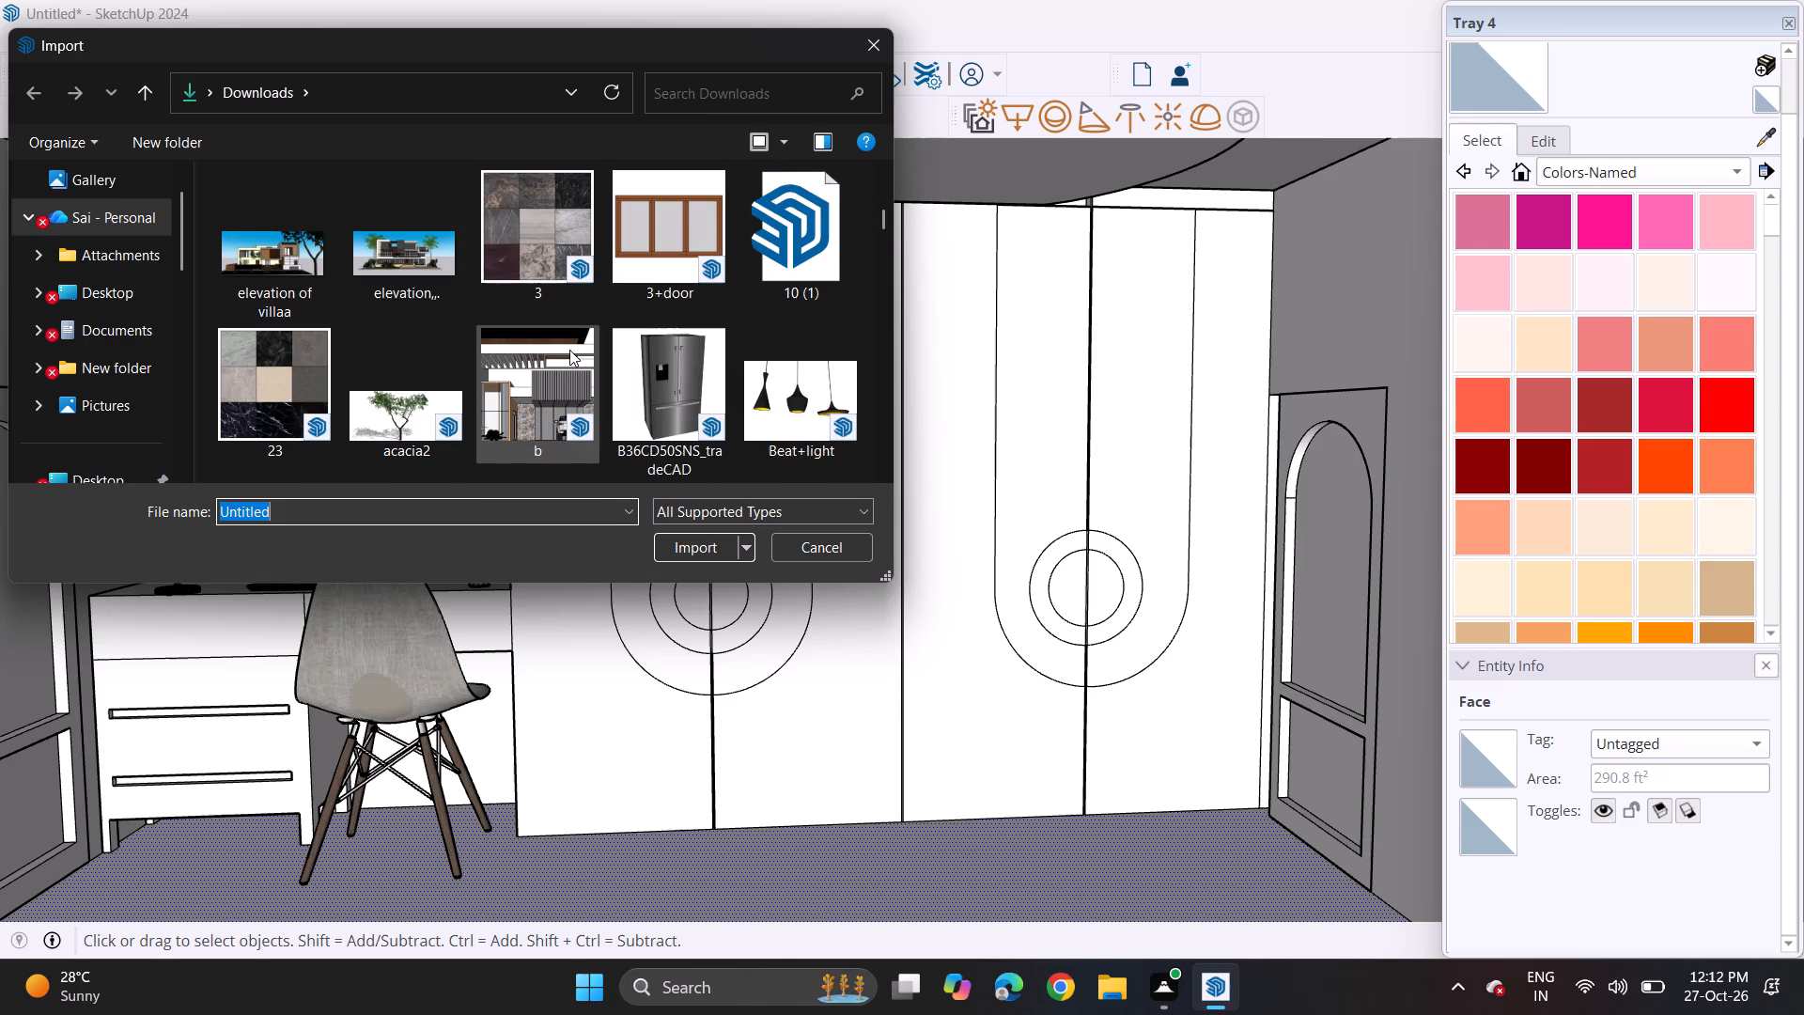
scroll(539, 348, down, 5)
scroll(537, 348, up, 1)
scroll(537, 348, down, 2)
scroll(537, 348, up, 1)
scroll(537, 348, down, 1)
scroll(537, 348, up, 1)
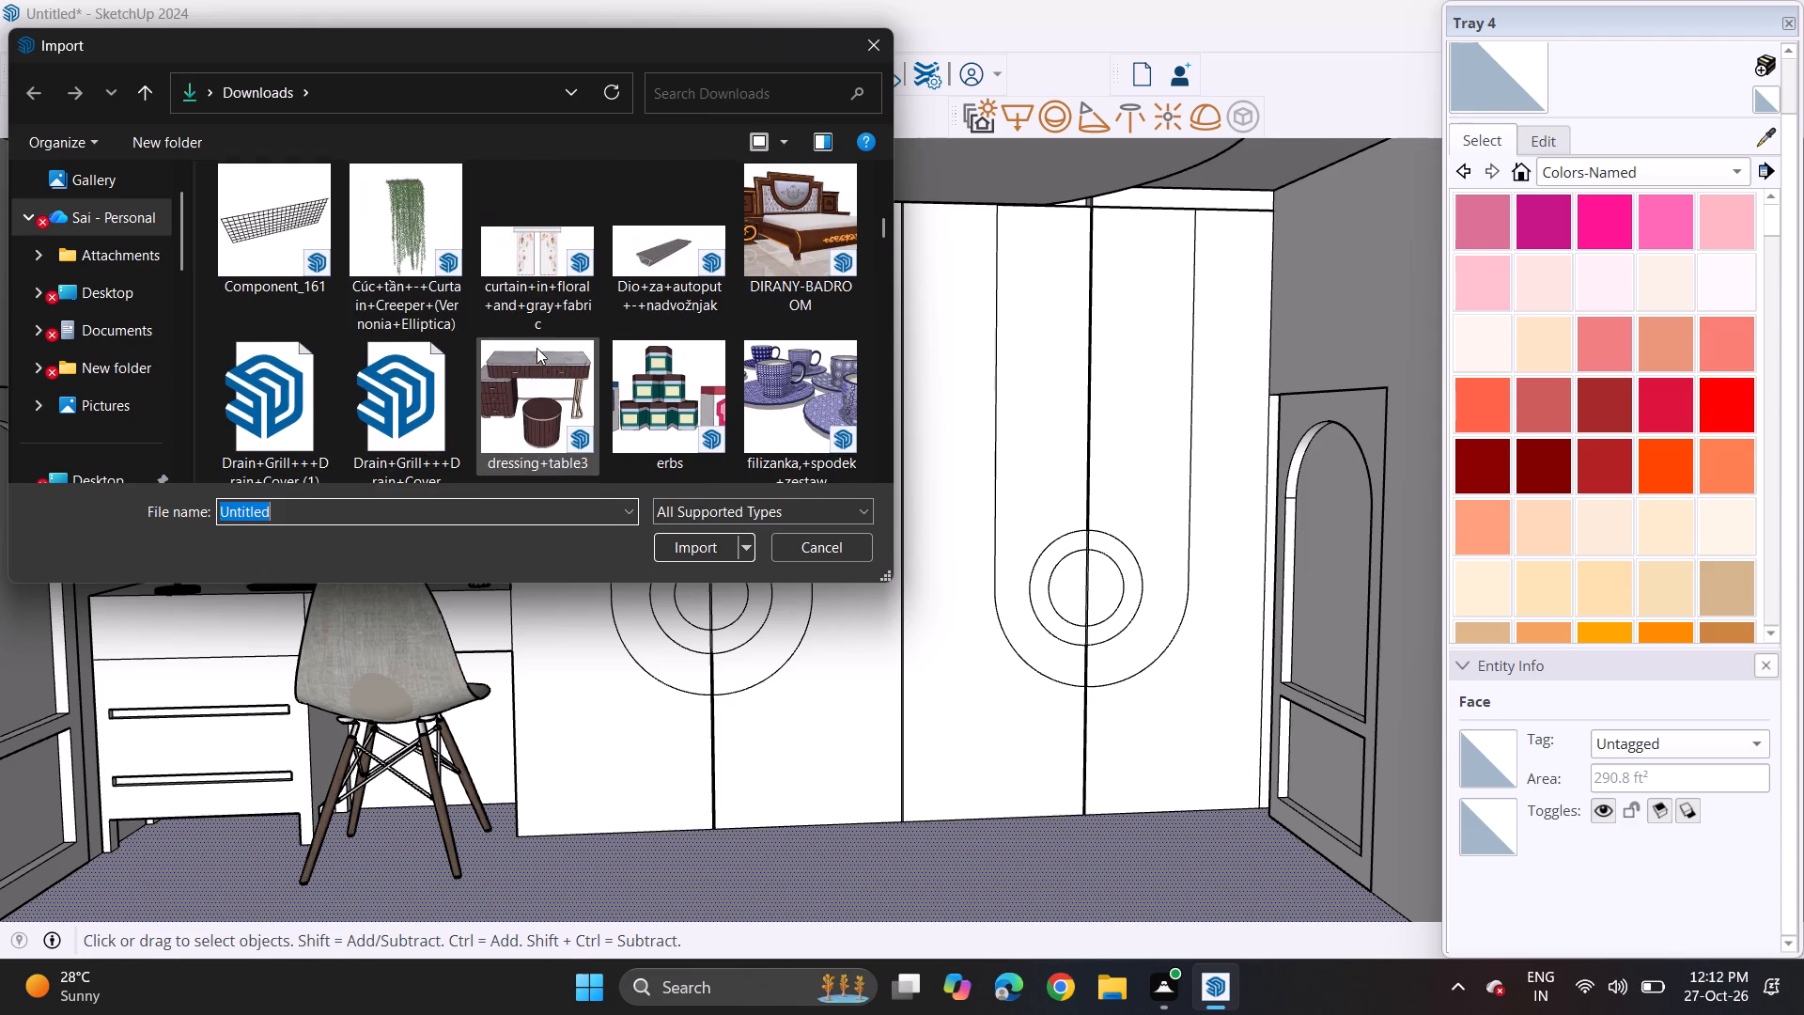
scroll(537, 348, down, 10)
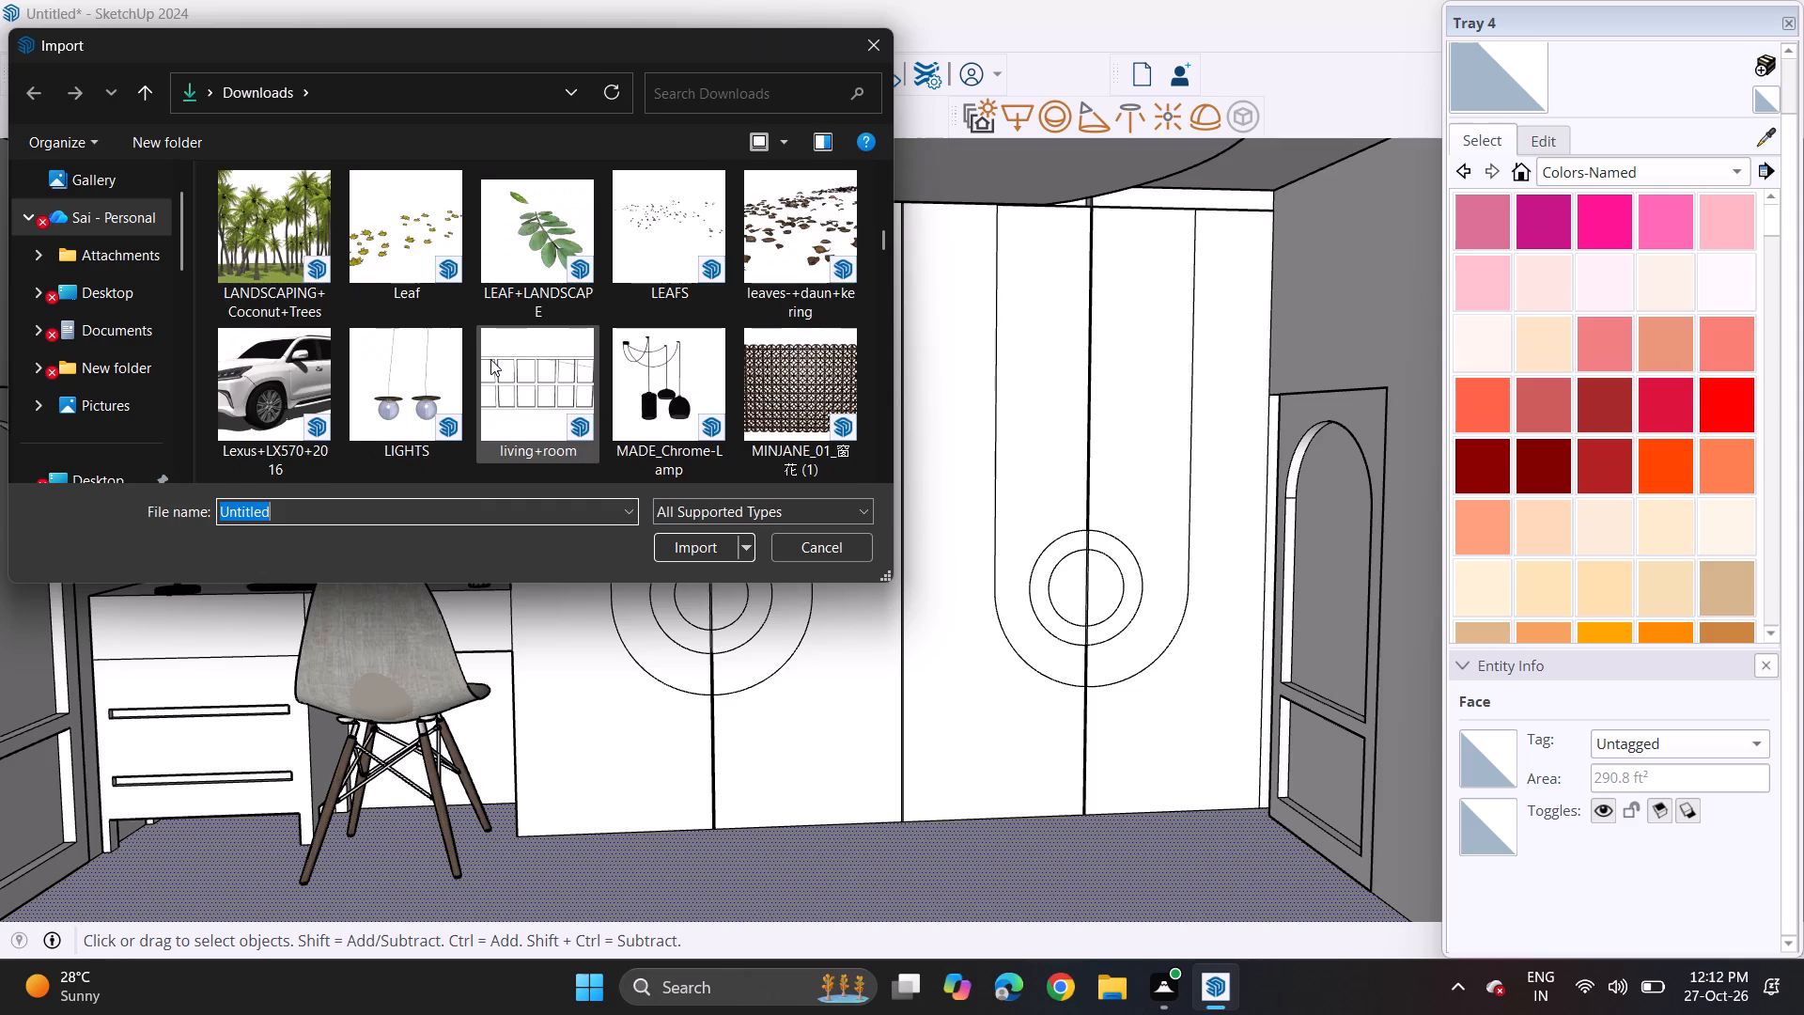
scroll(490, 359, up, 1)
scroll(490, 359, down, 7)
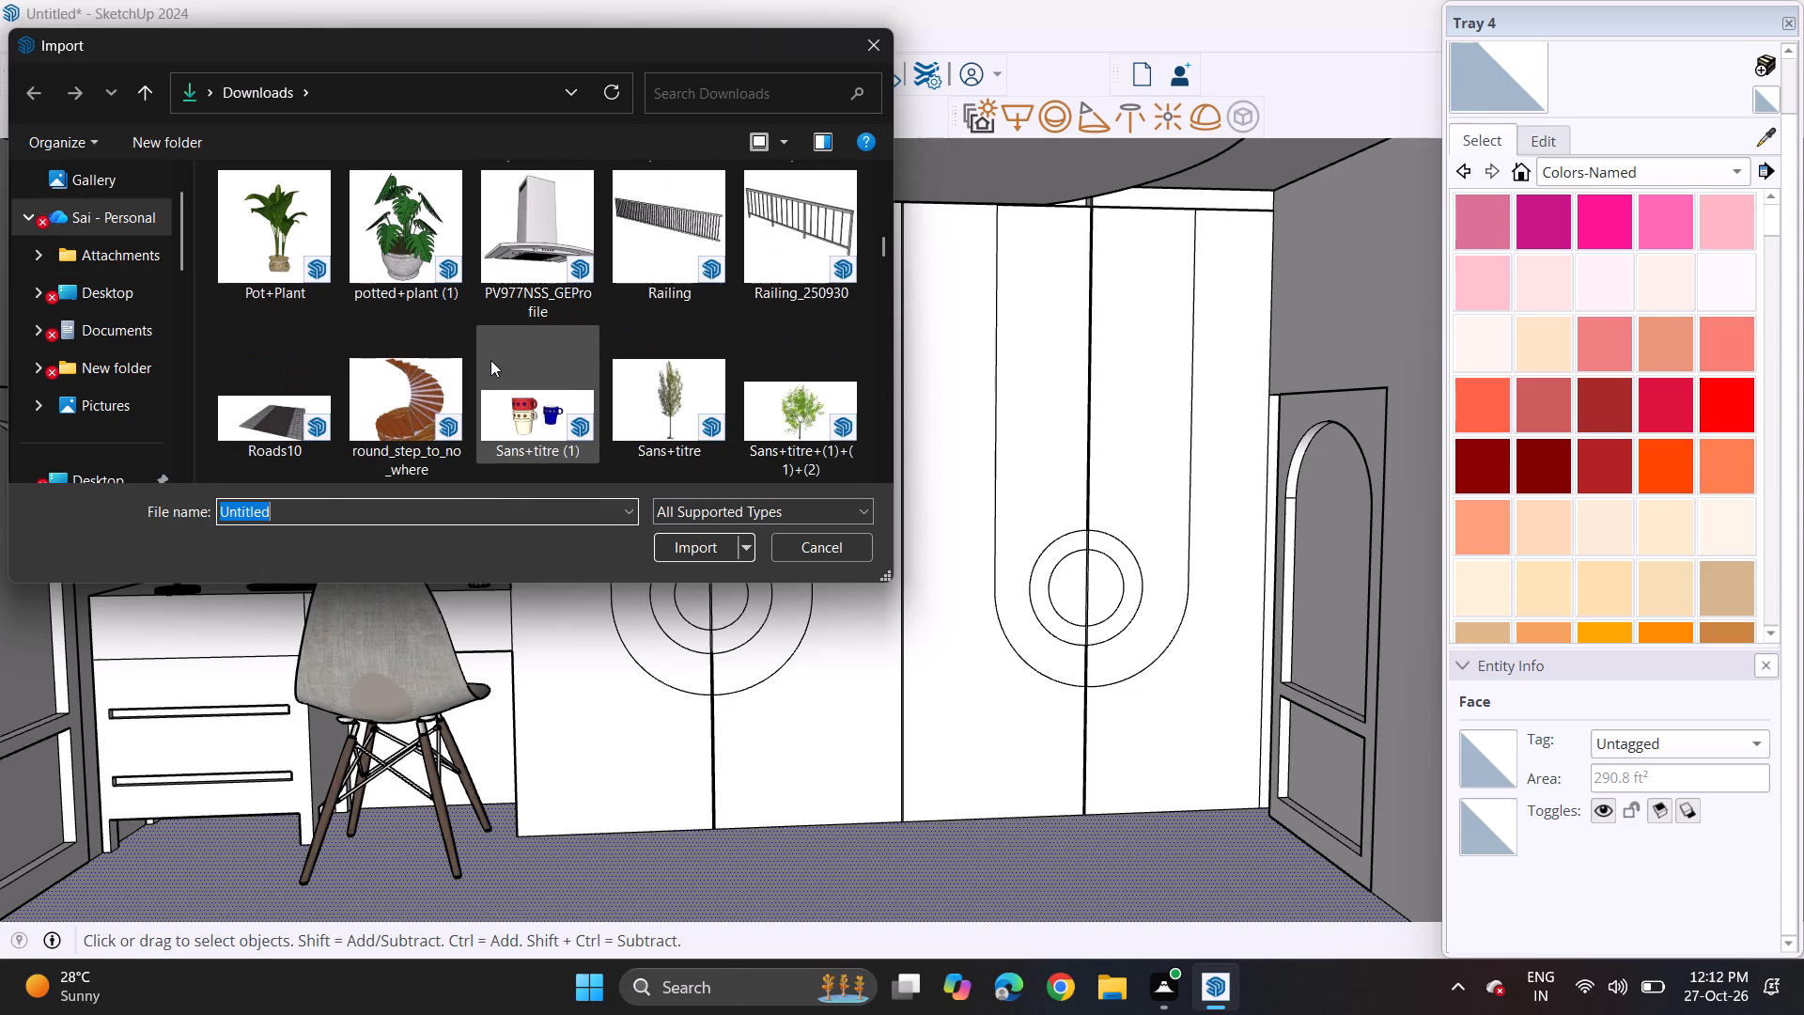
scroll(490, 360, down, 4)
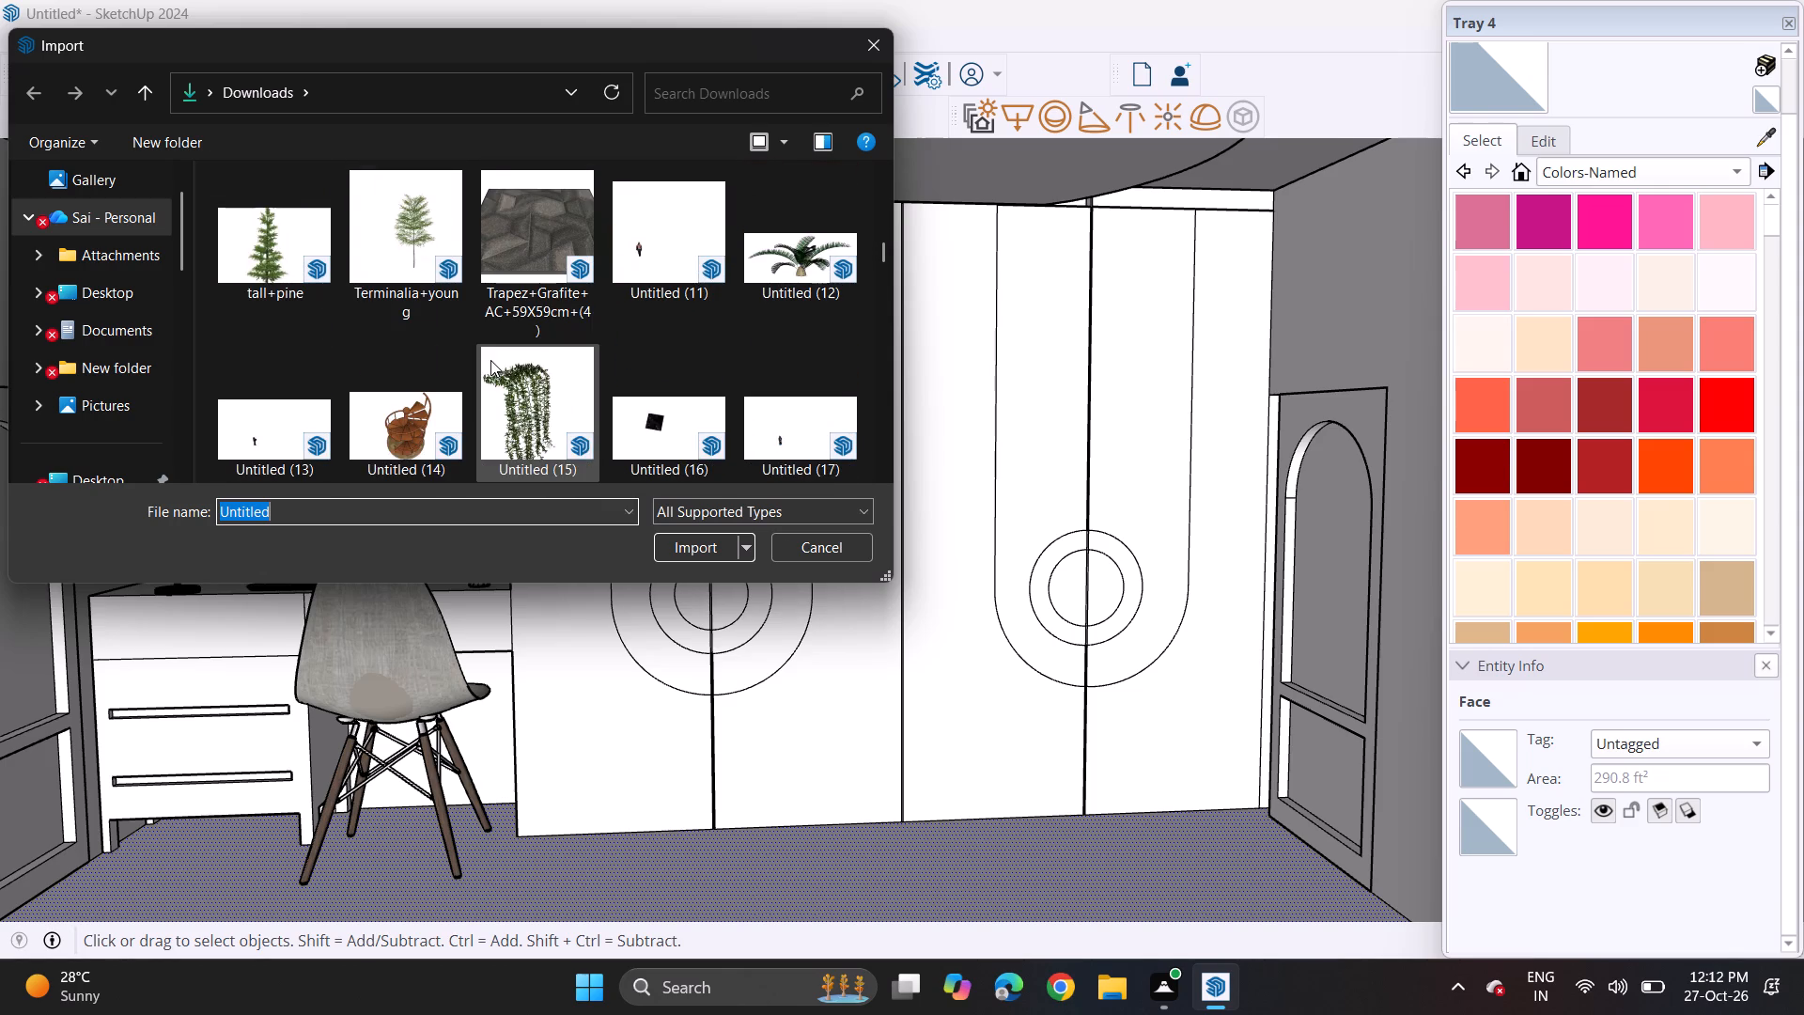
scroll(490, 360, down, 6)
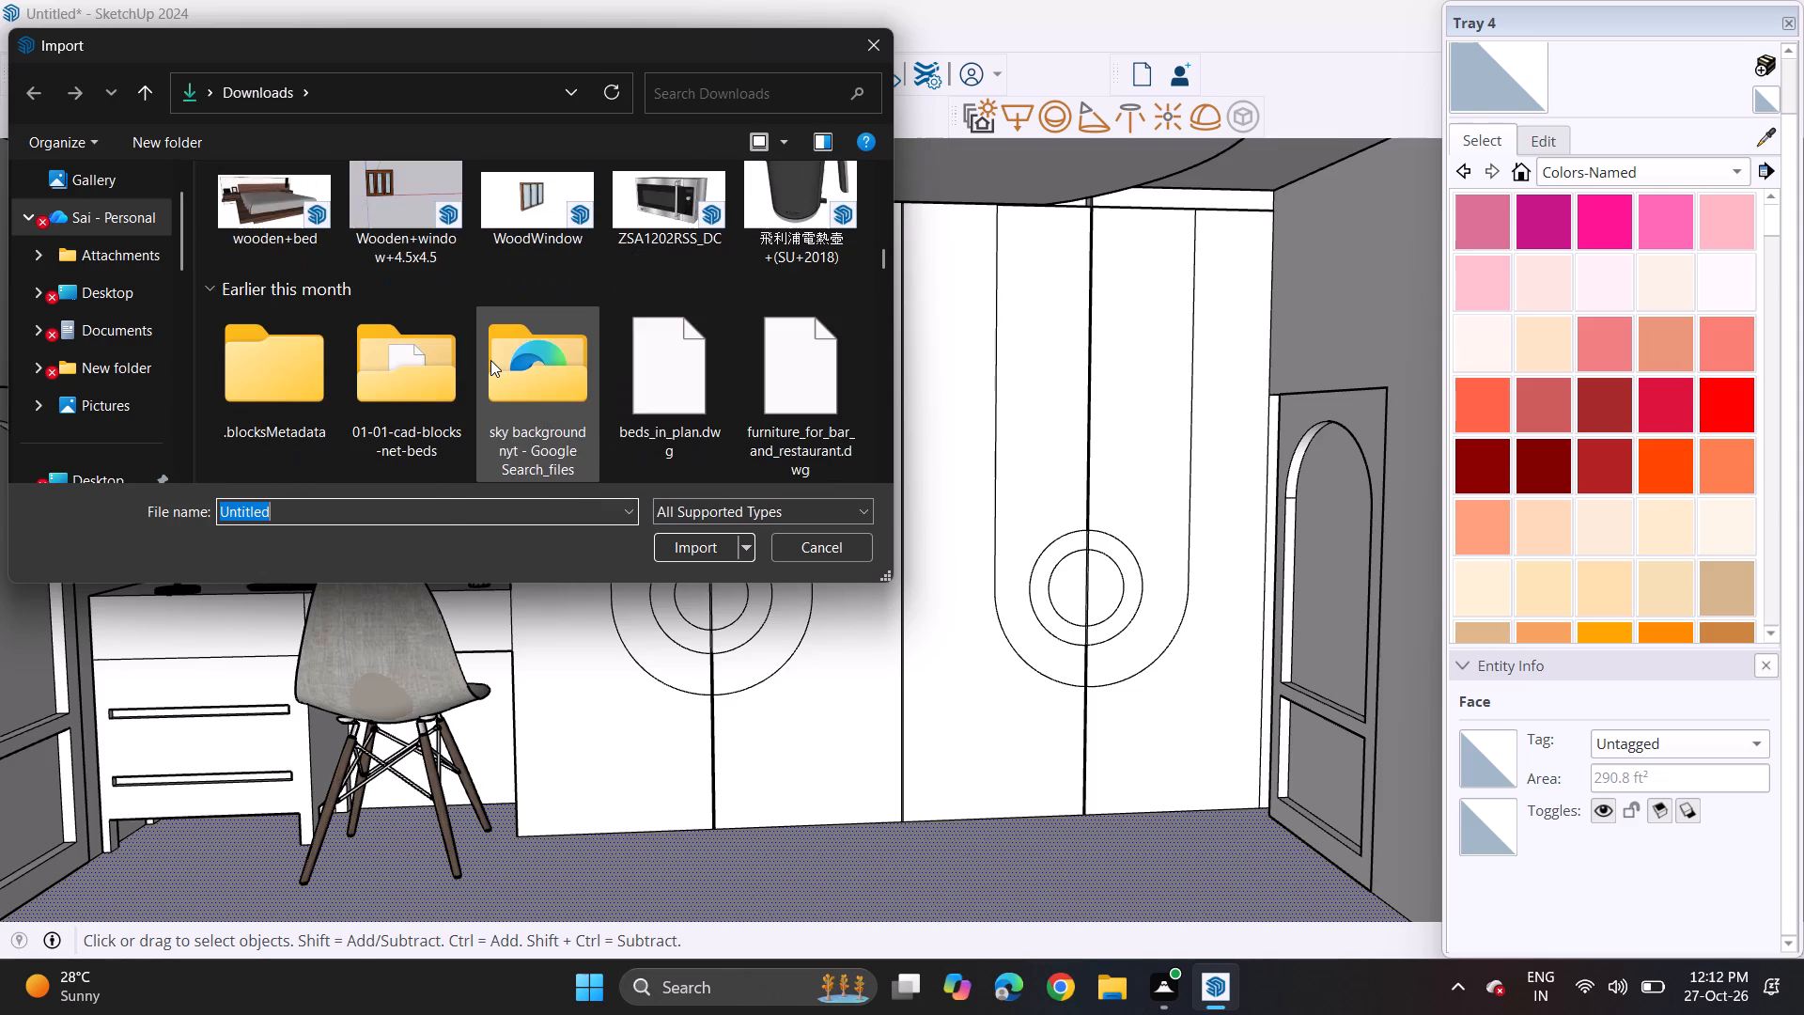
scroll(490, 360, down, 5)
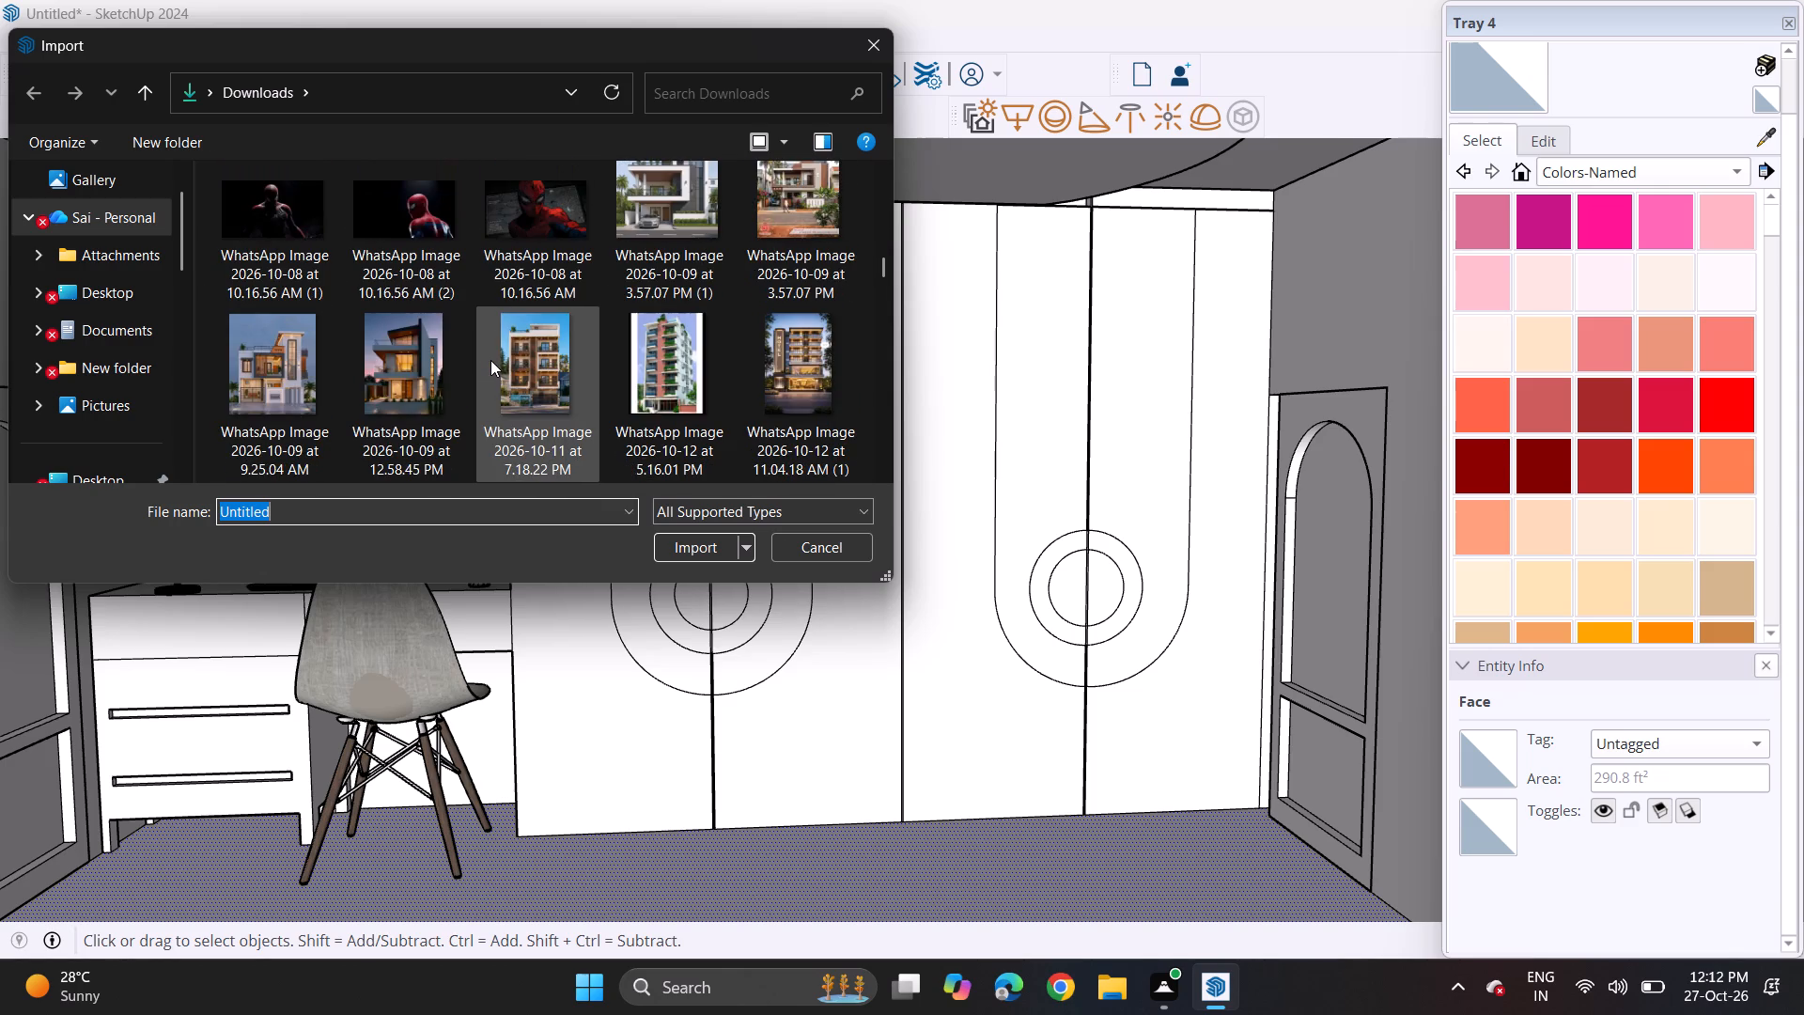
scroll(490, 360, down, 4)
scroll(490, 360, up, 1)
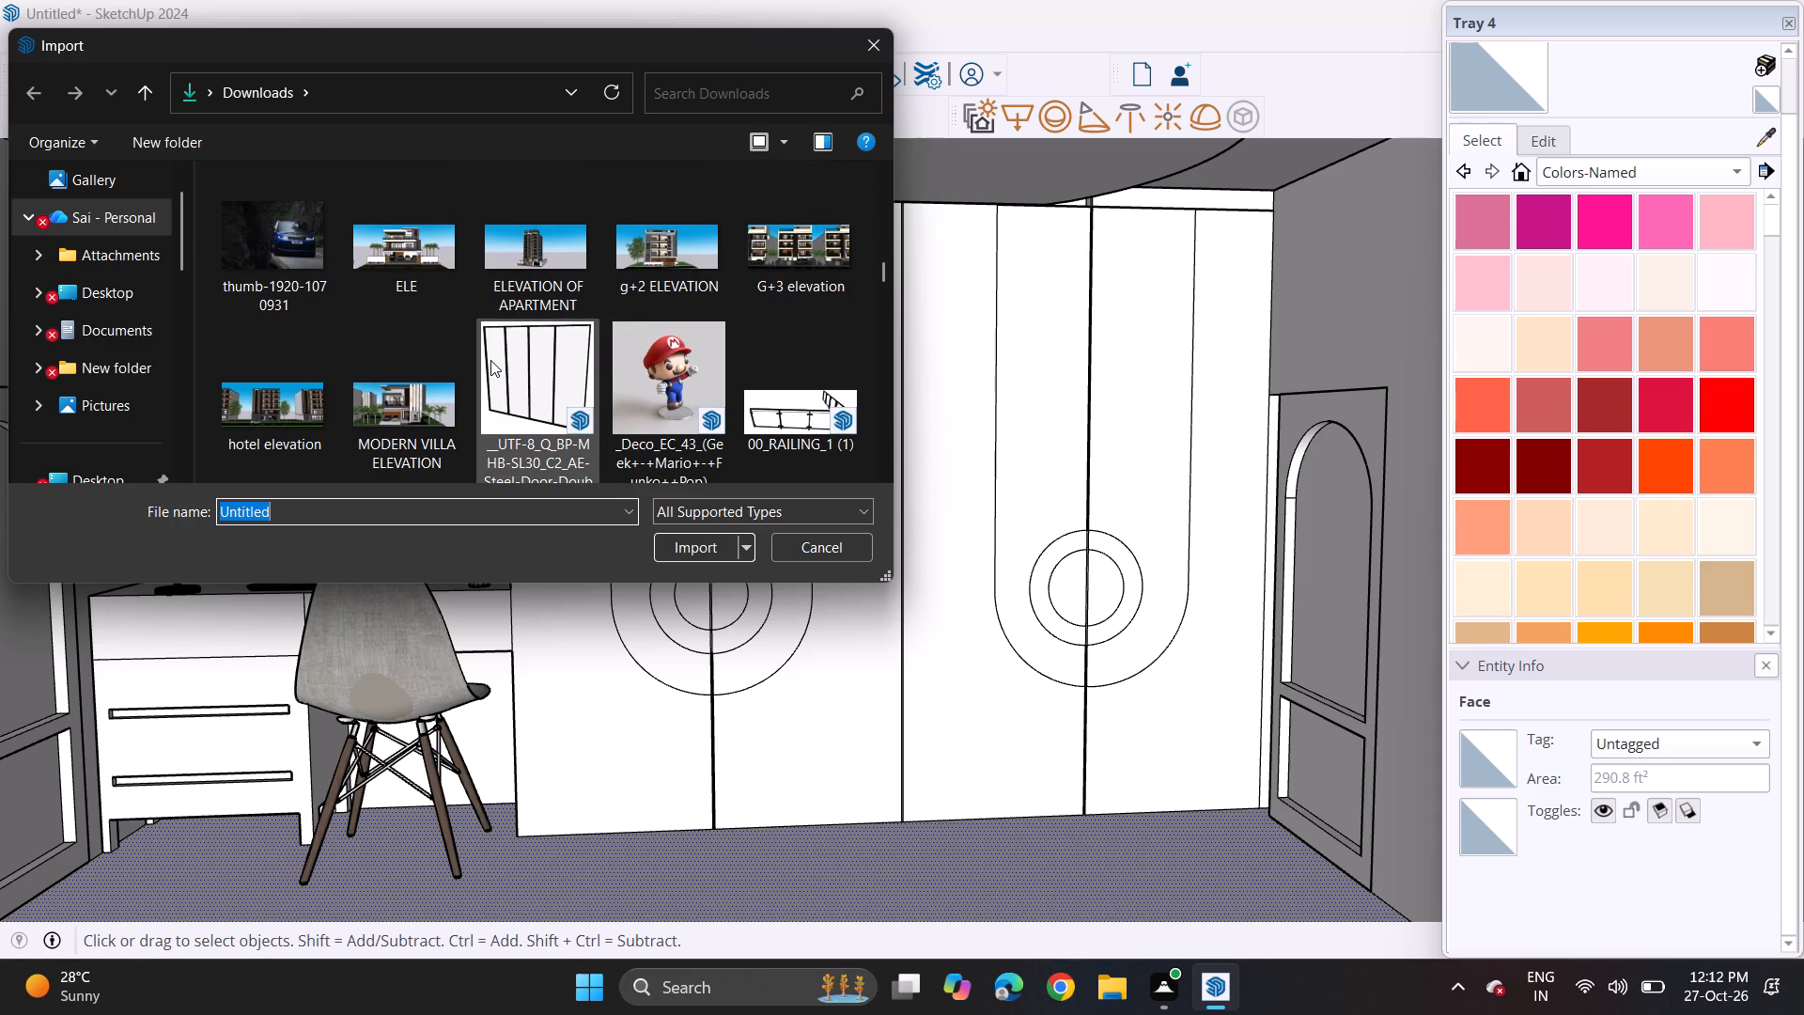
click(643, 387)
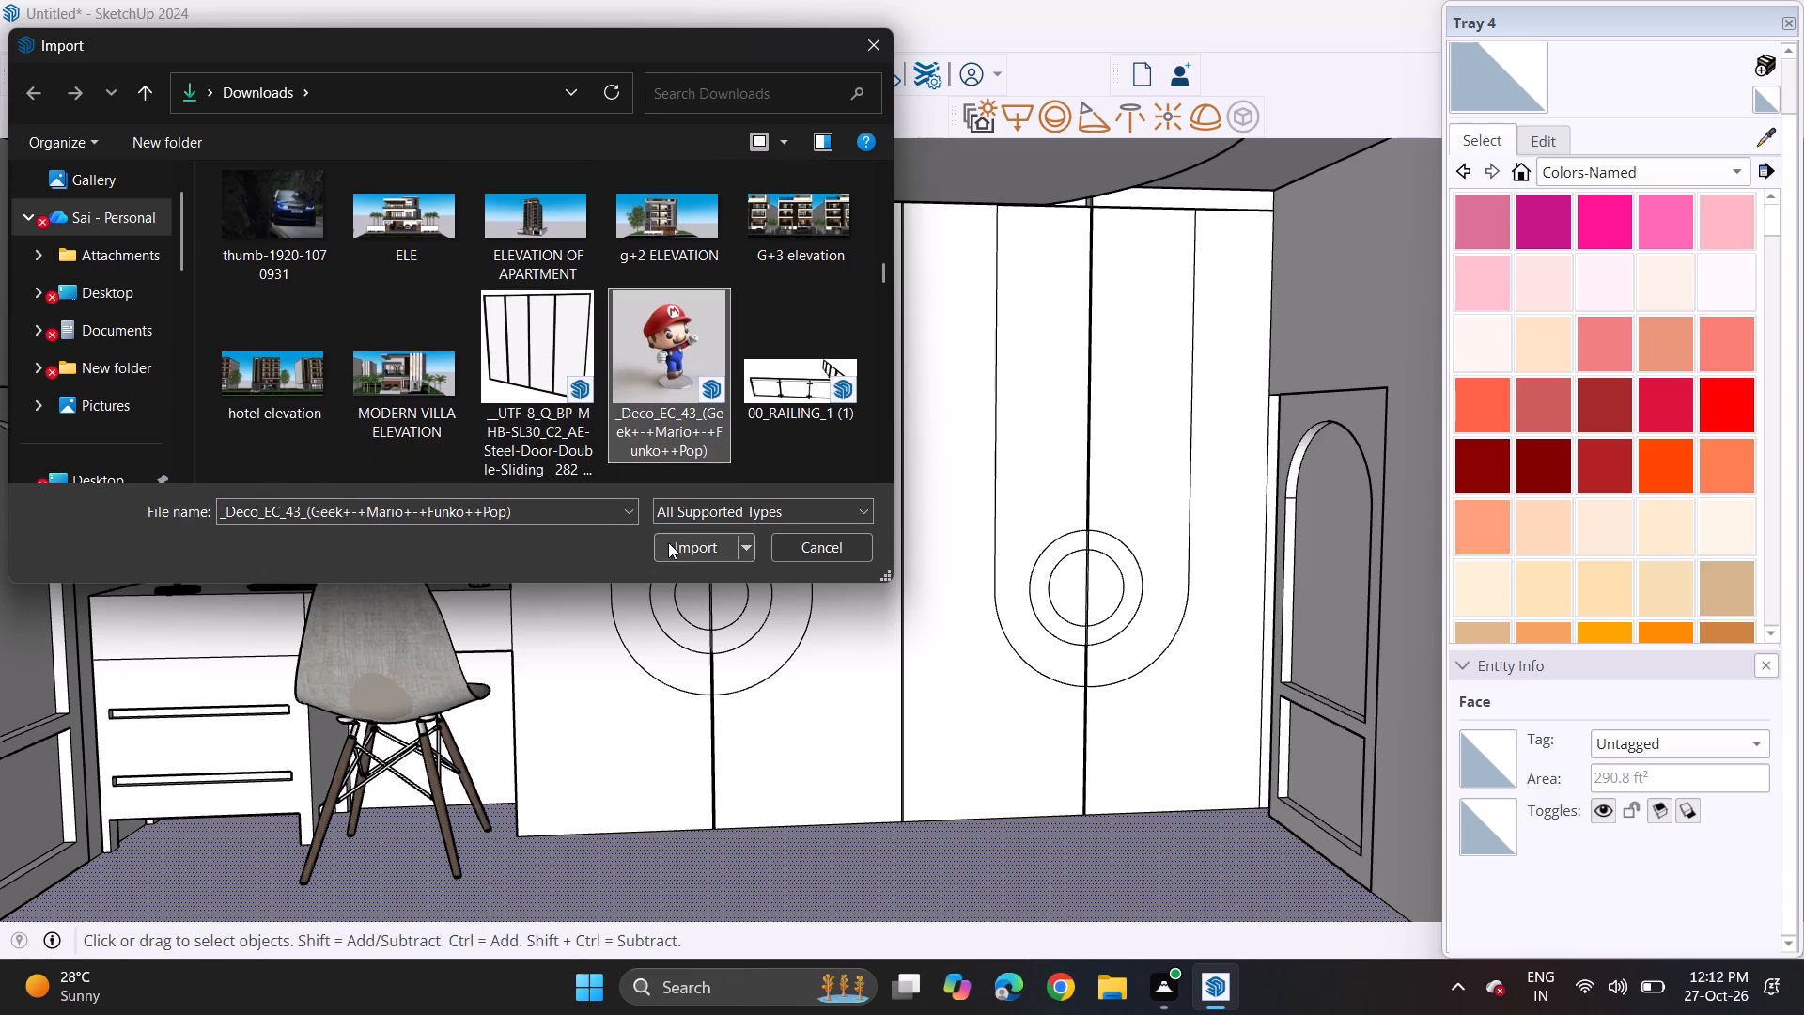
click(668, 542)
scroll(202, 537, down, 4)
scroll(207, 546, up, 1)
scroll(209, 549, down, 2)
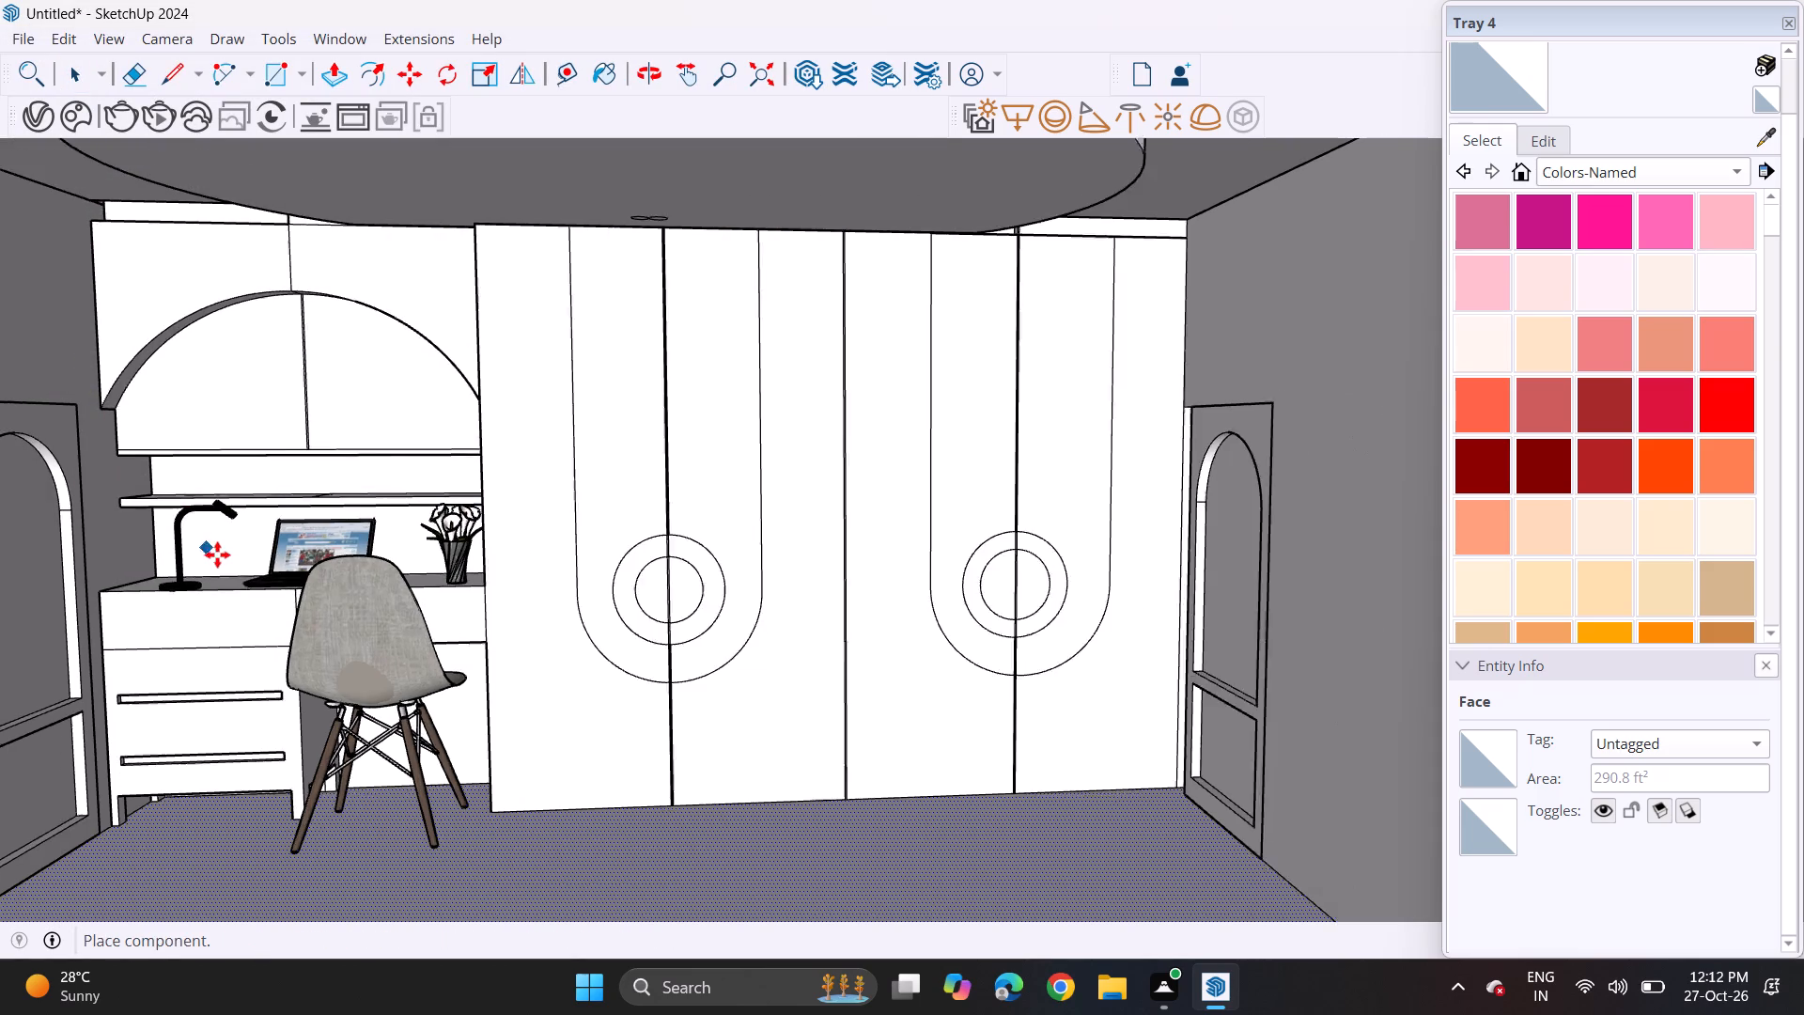
scroll(217, 554, up, 1)
scroll(217, 554, down, 11)
scroll(233, 580, up, 1)
scroll(230, 579, down, 3)
click(800, 660)
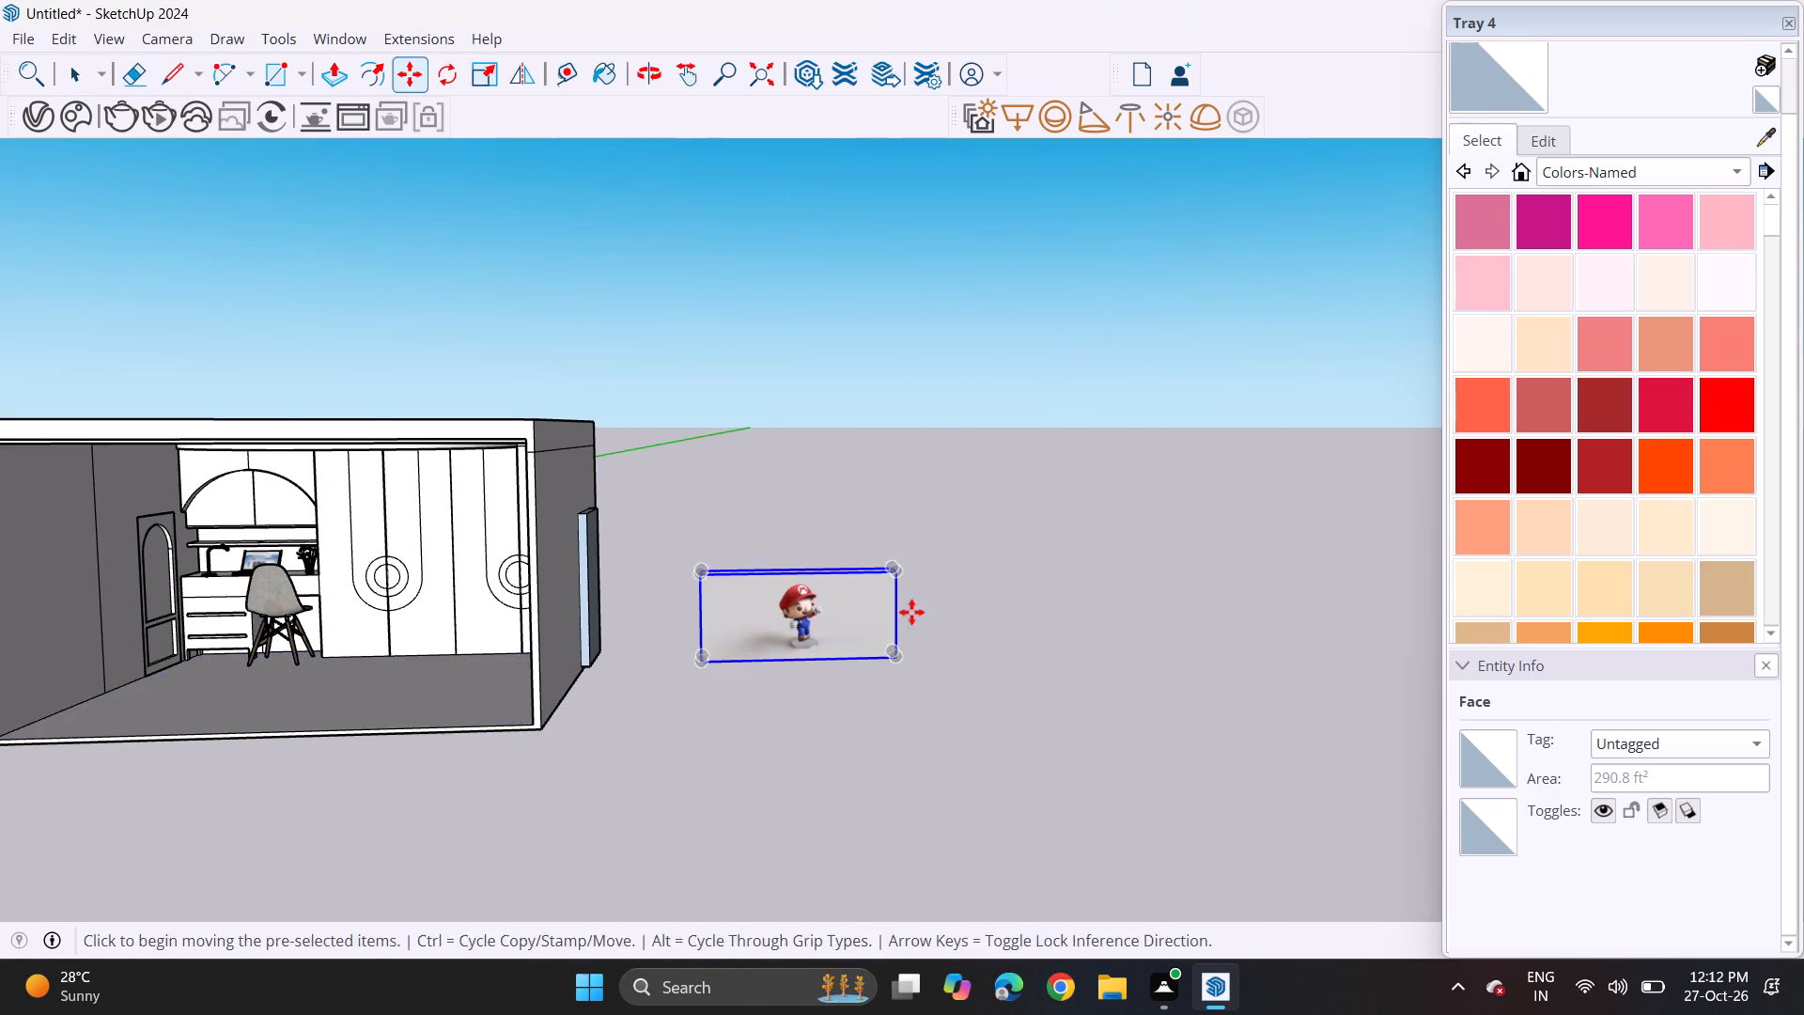
Explode the imported Mario component to separate the small figure from its large picture backdrop.
middle_drag(896, 609, 0, 648)
middle_drag(727, 655, 630, 648)
scroll(675, 644, up, 5)
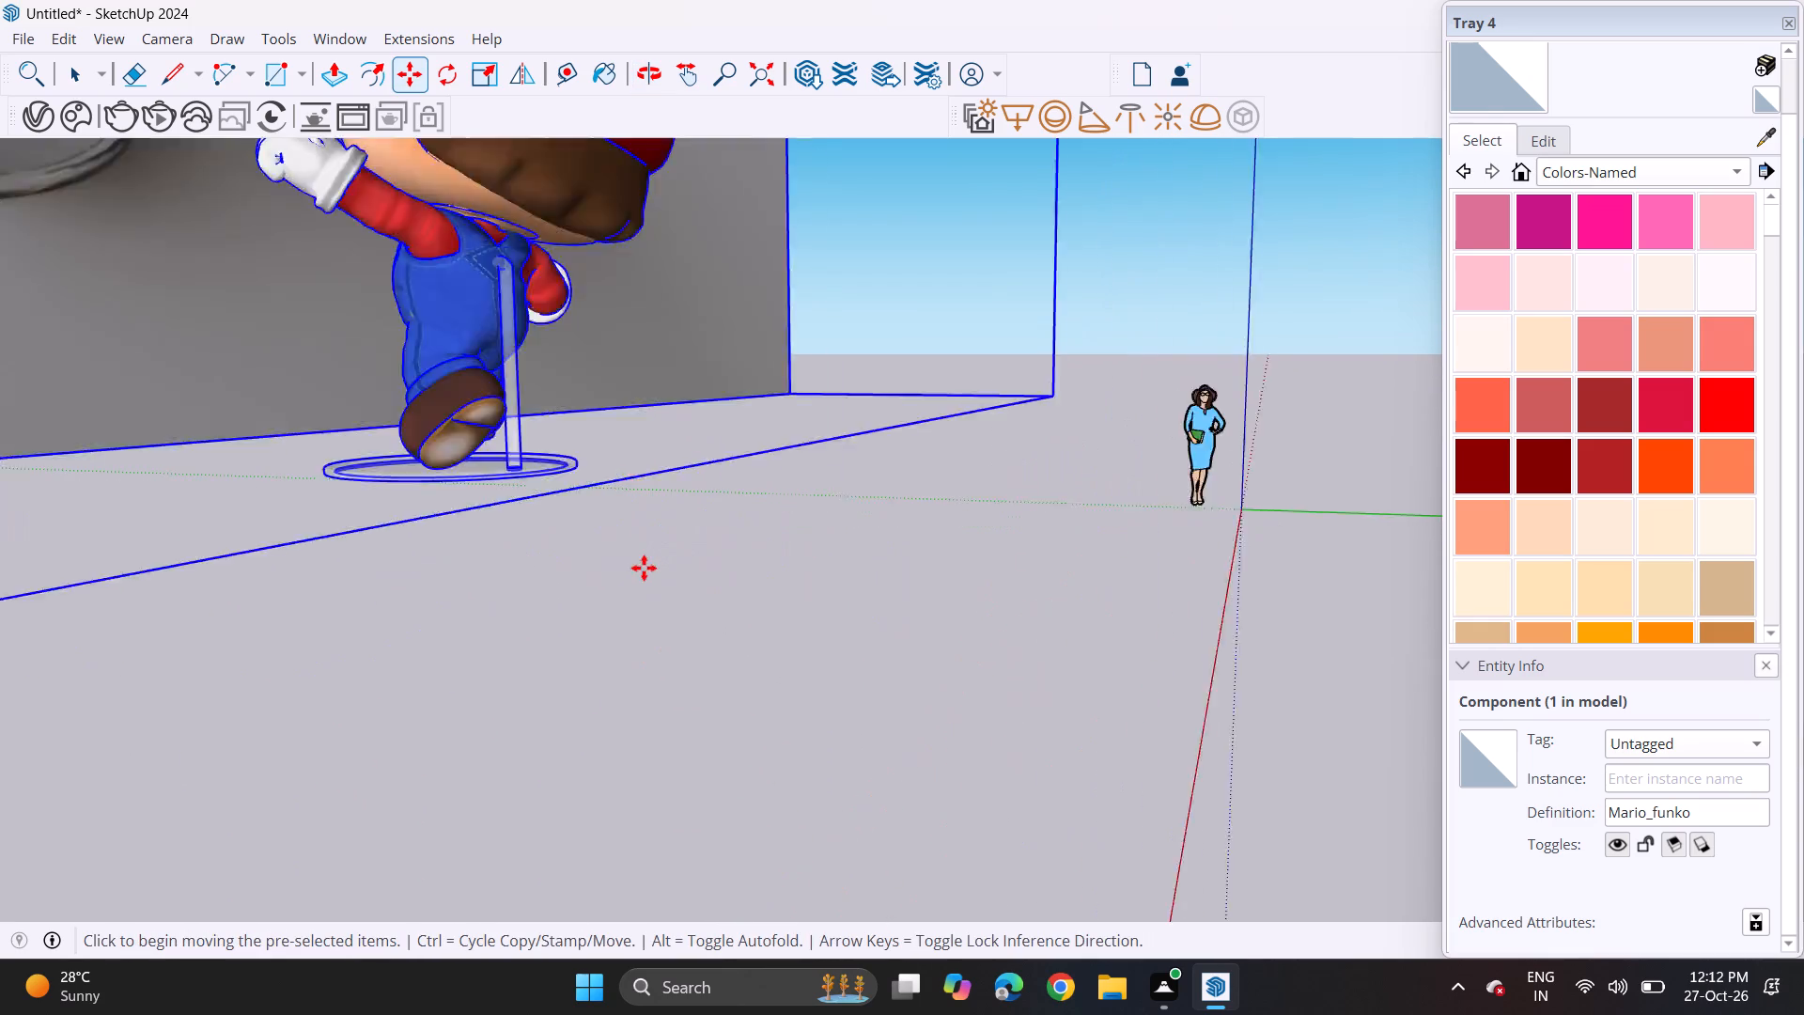
scroll(644, 568, up, 2)
scroll(584, 526, down, 4)
key(space)
click(549, 492)
right_click(550, 492)
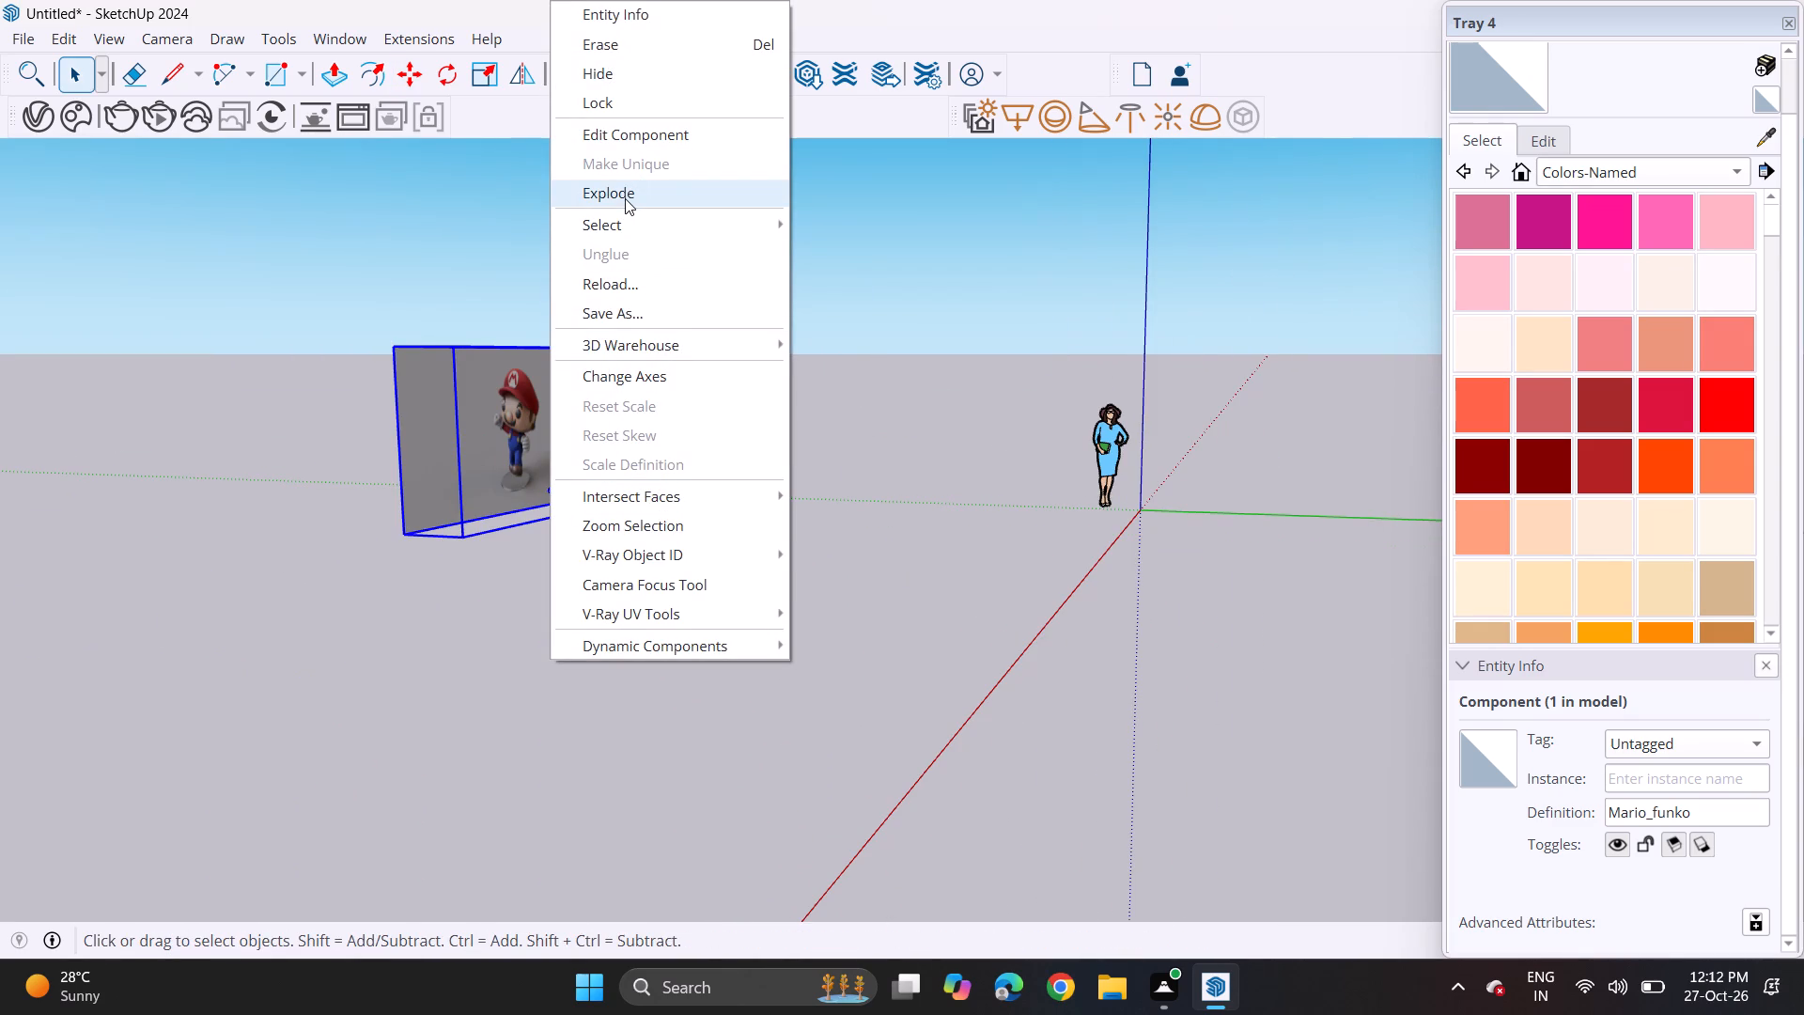
click(625, 198)
Move the small Mario figure group from beside the backdrop into the room and onto the shelf above the desk.
click(555, 494)
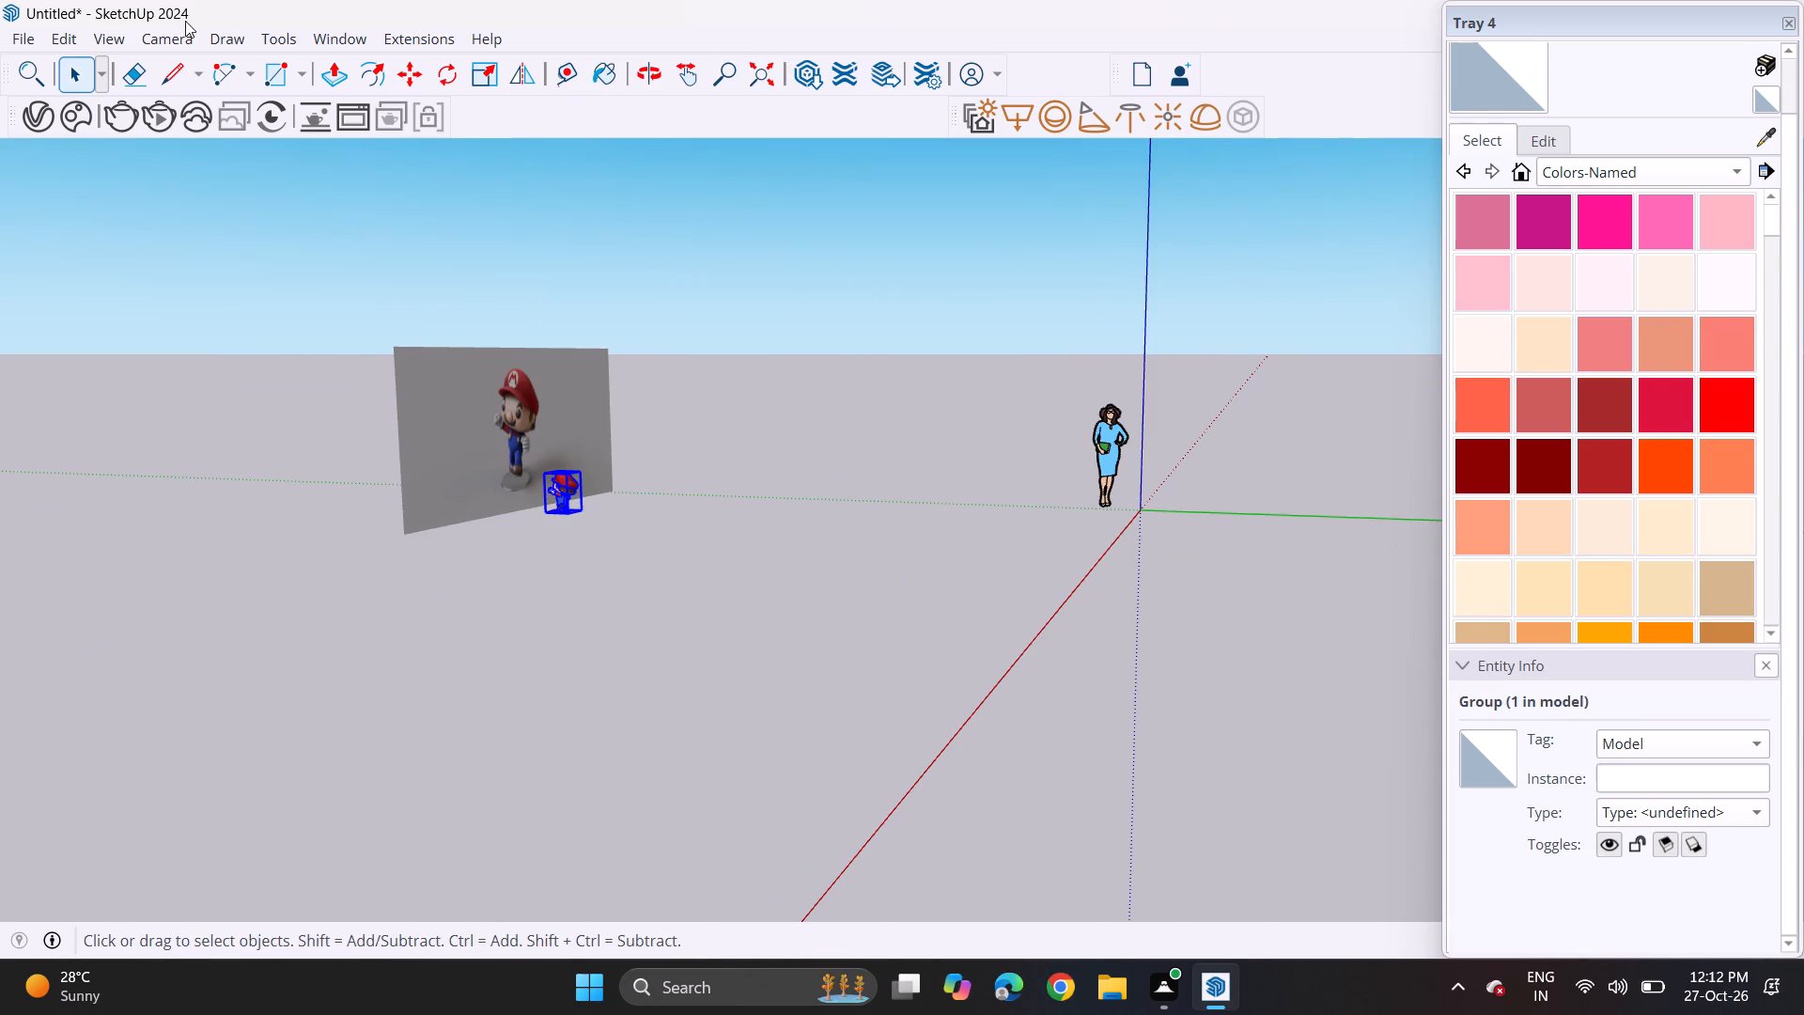
click(403, 76)
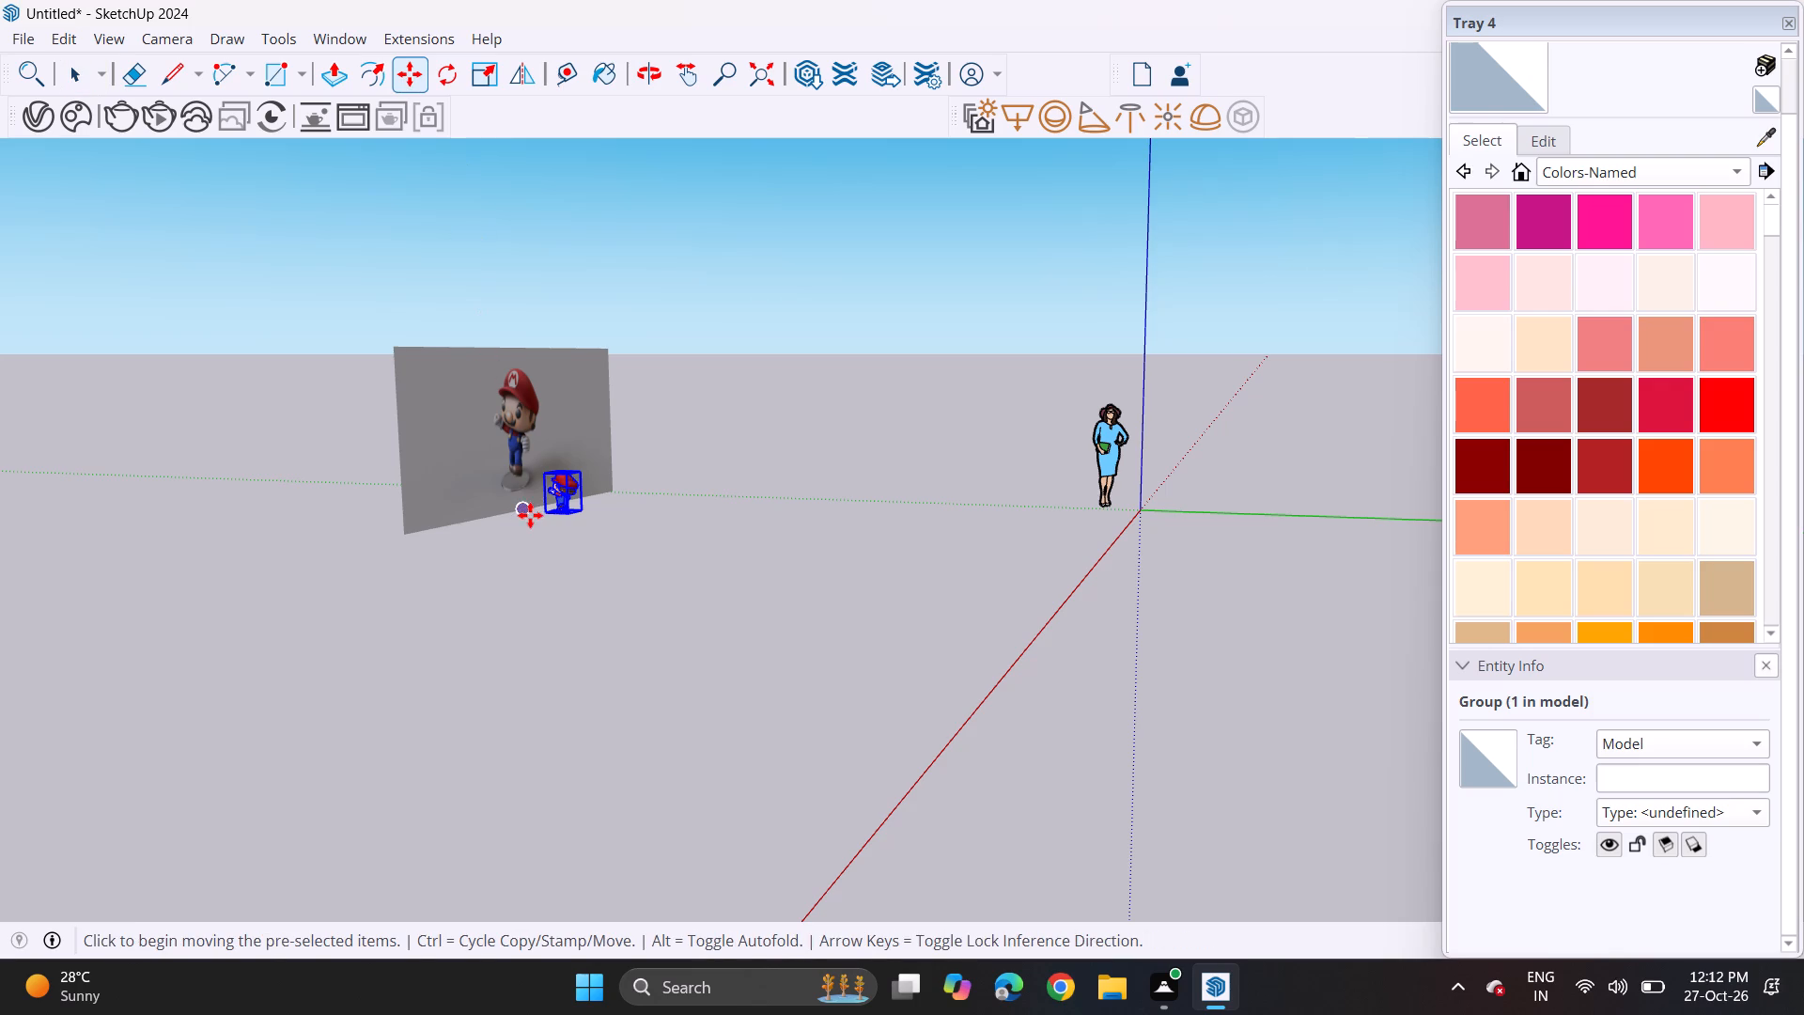
click(543, 511)
middle_drag(540, 511, 1113, 484)
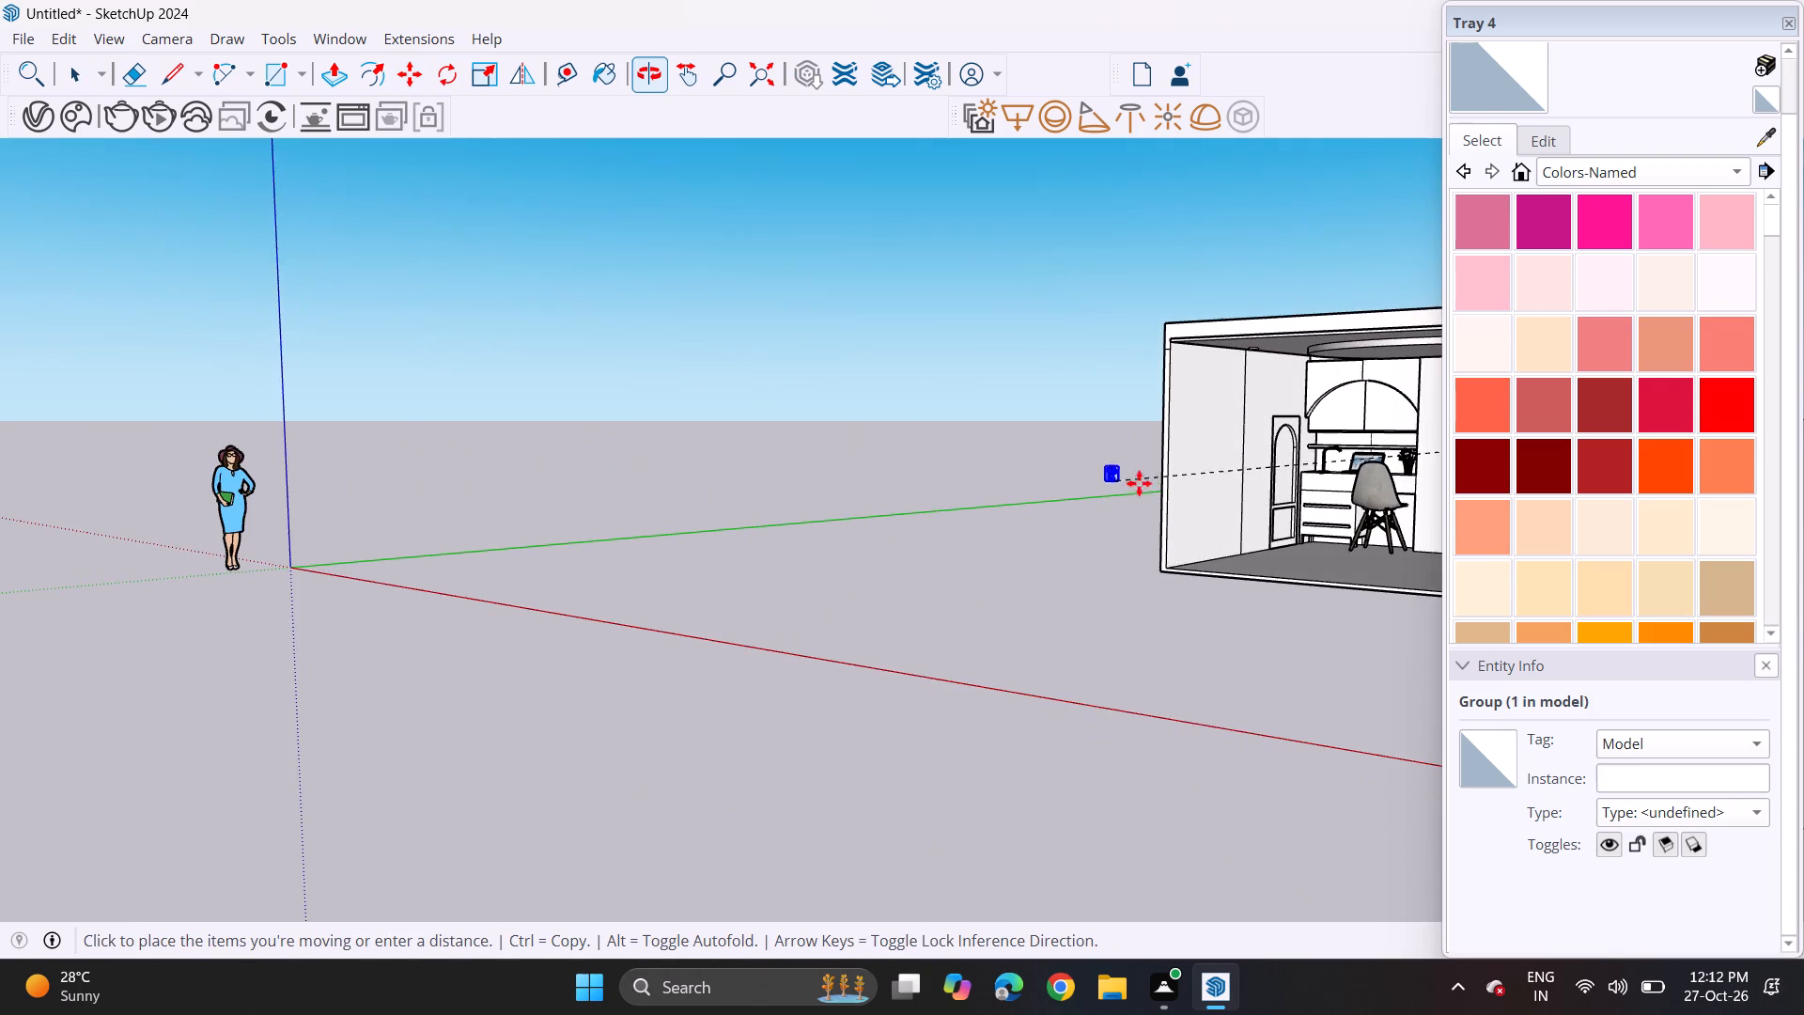
scroll(1251, 469, up, 6)
middle_drag(1310, 468, 1003, 500)
middle_drag(1144, 421, 1207, 474)
scroll(1185, 433, up, 15)
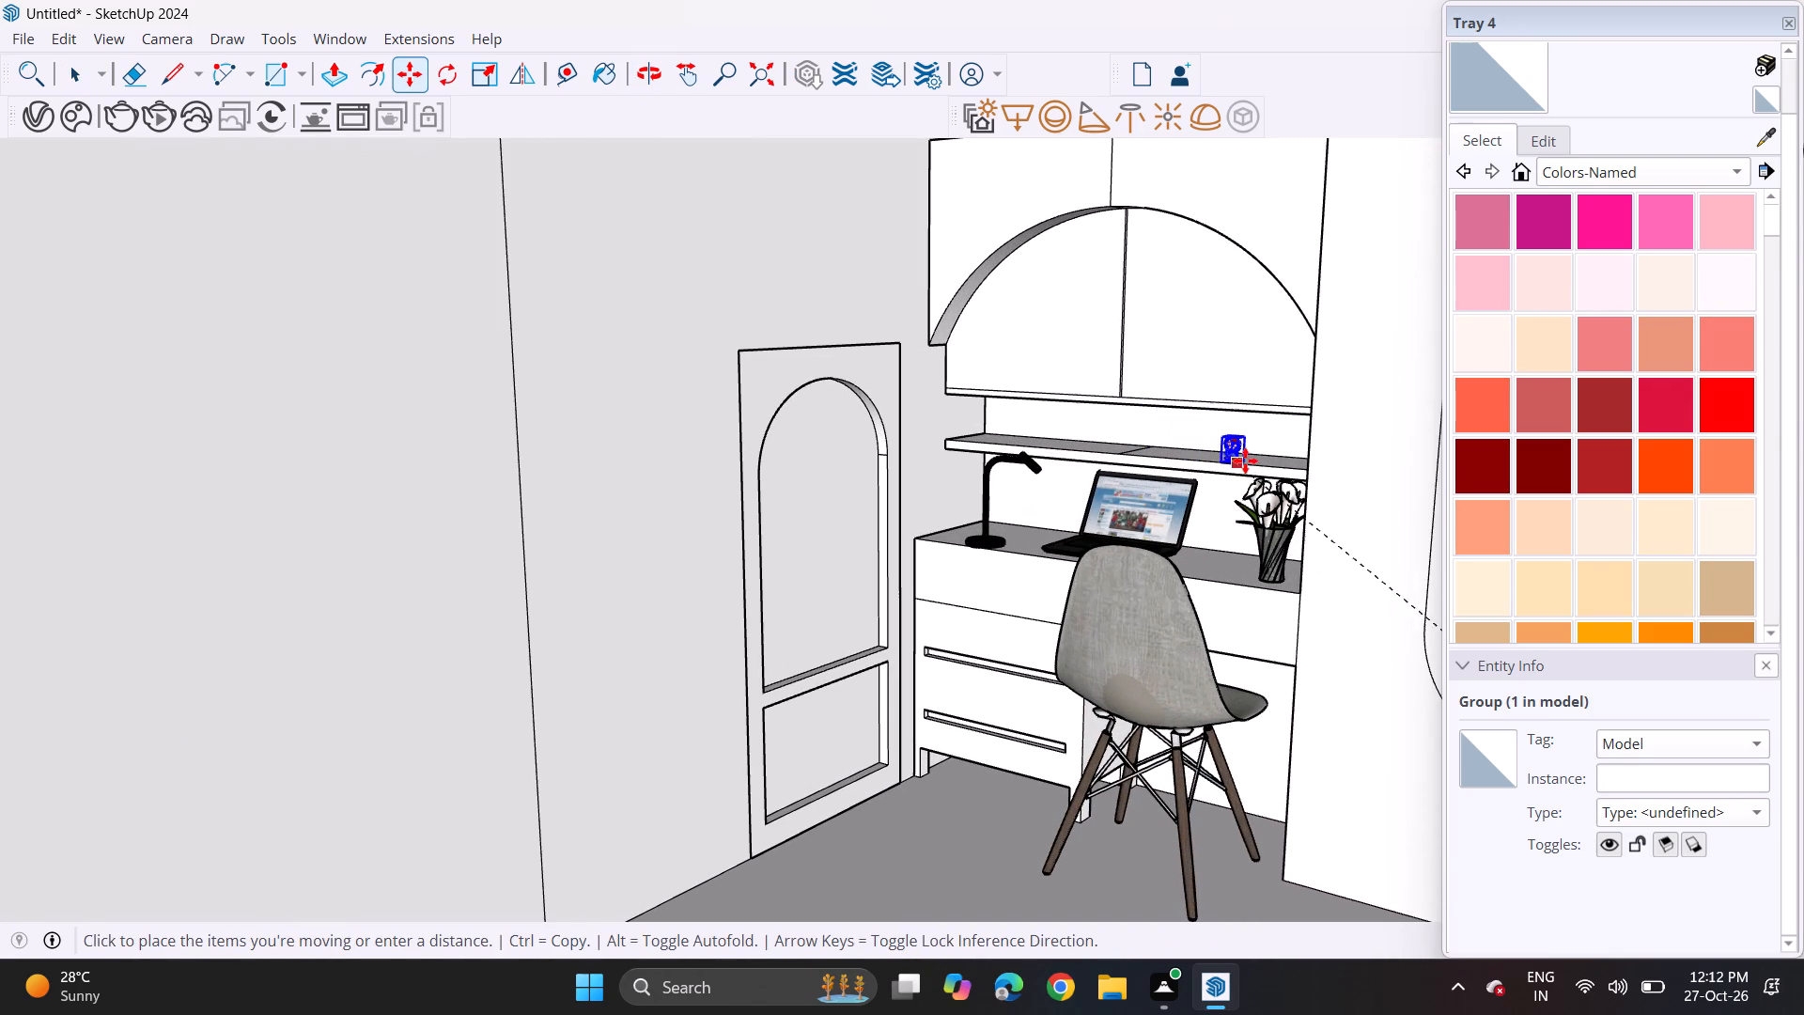
click(1245, 461)
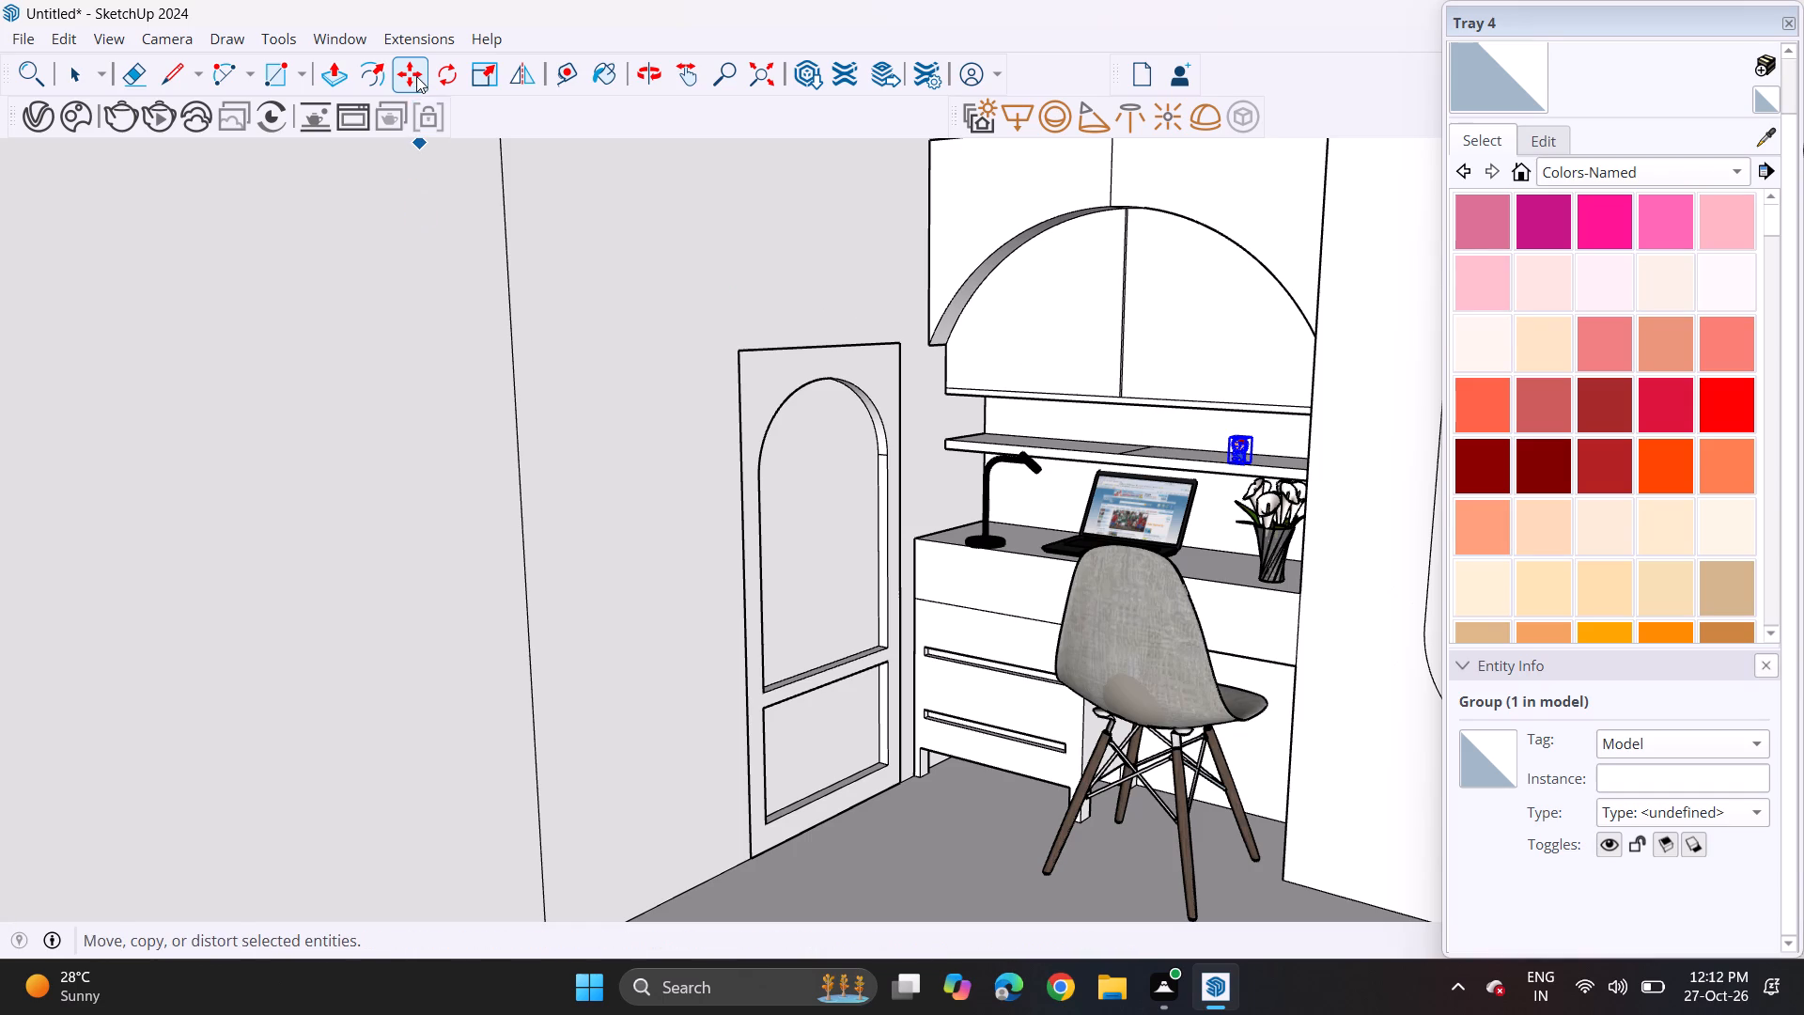
Scale up the Mario figure uniformly about its opposite corner so it stands larger on the shelf above the desk.
click(491, 59)
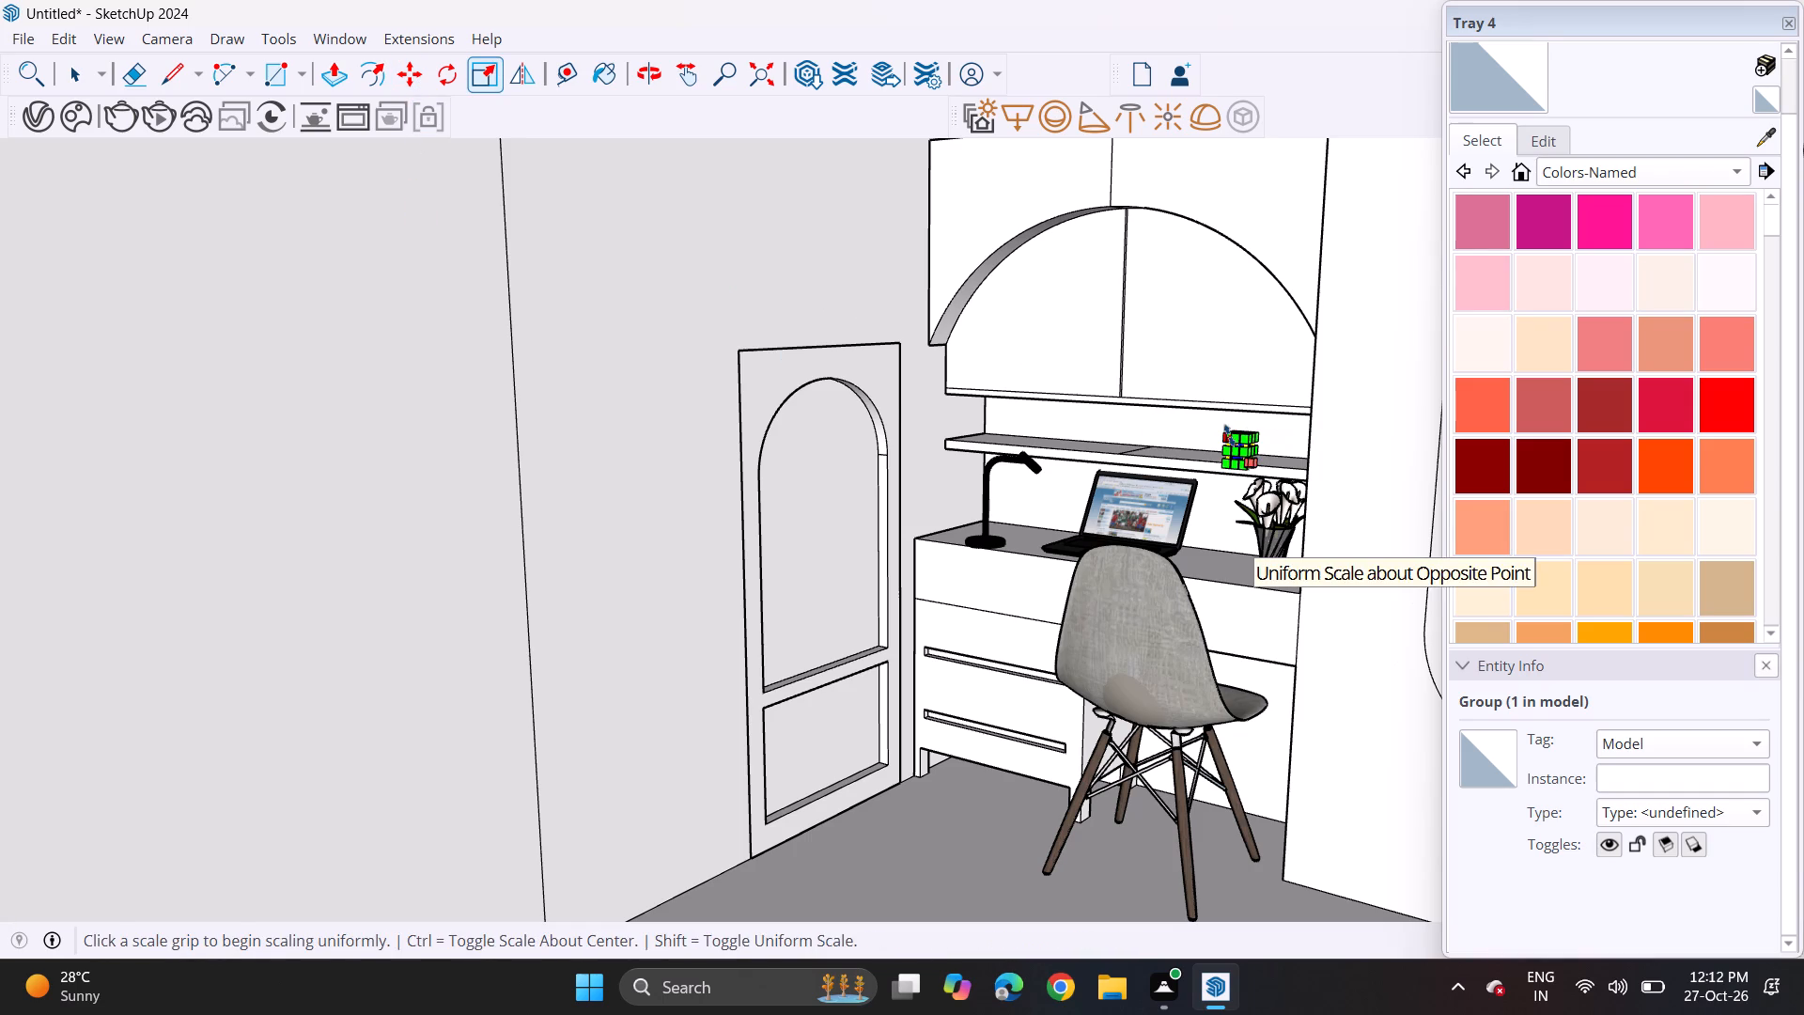
click(1229, 435)
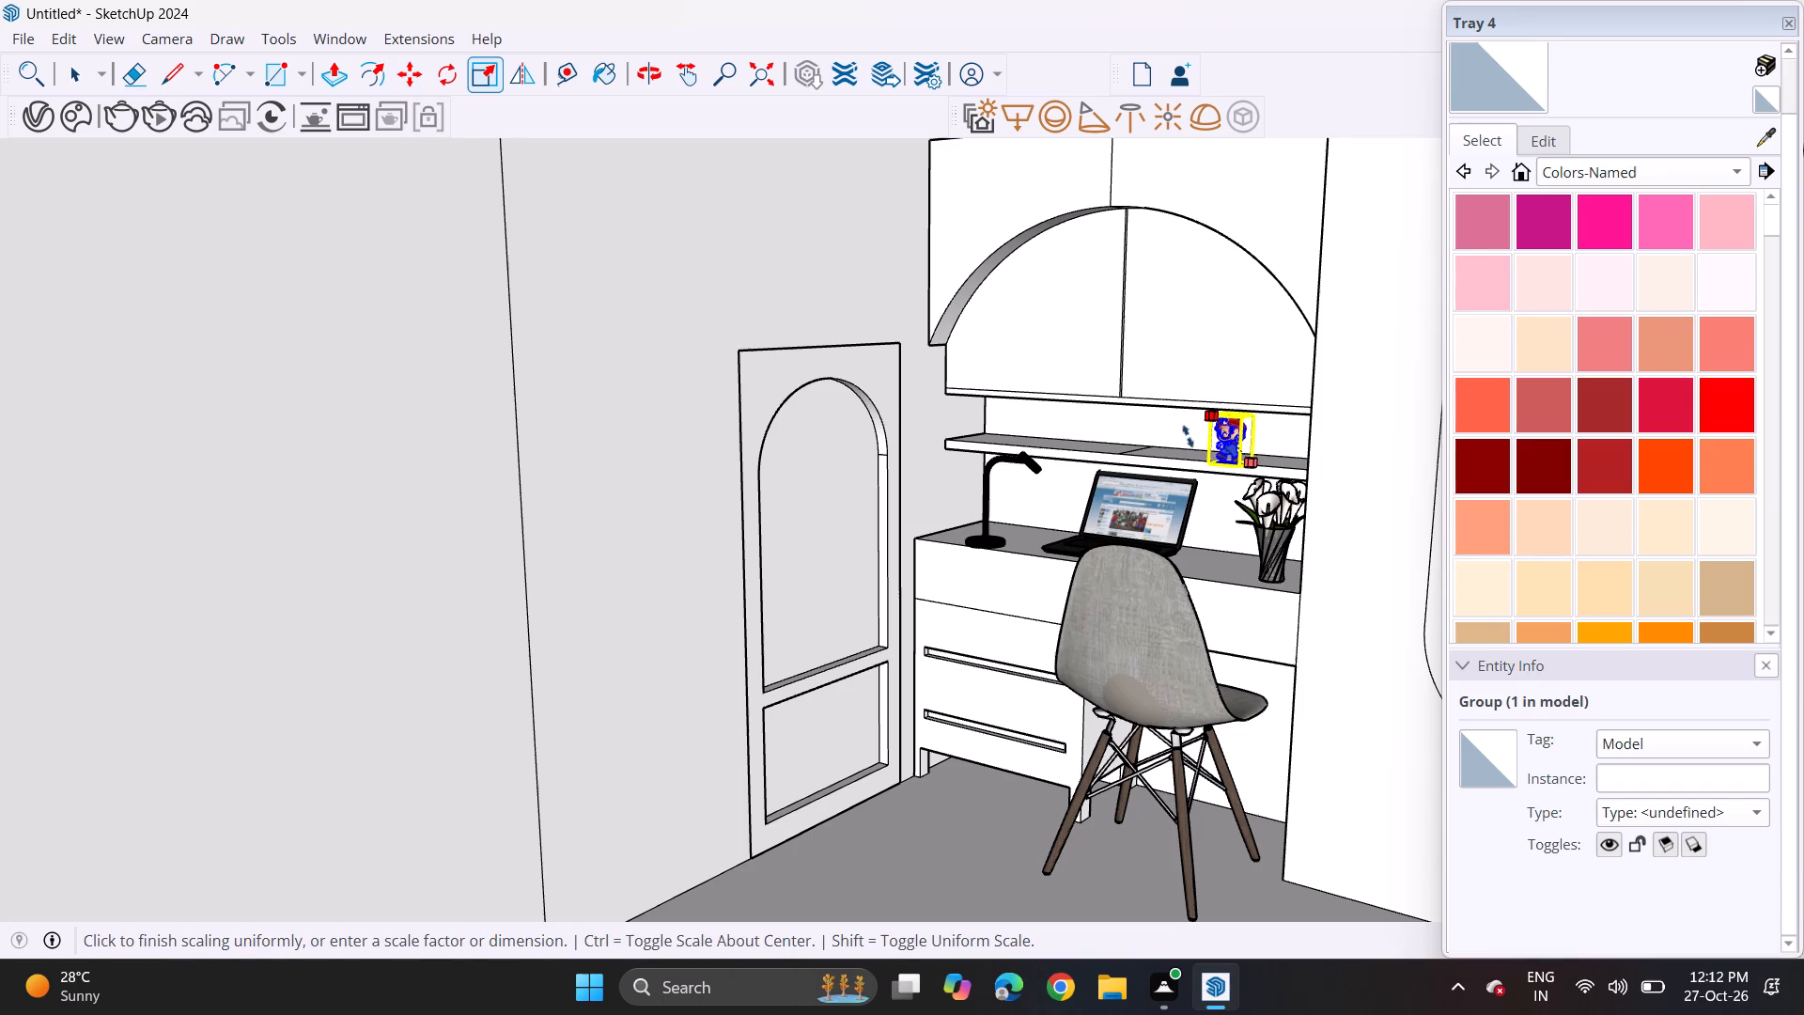
click(1188, 436)
middle_drag(1246, 490, 1211, 533)
shift+middle_drag(1179, 533, 869, 535)
middle_drag(861, 538, 956, 579)
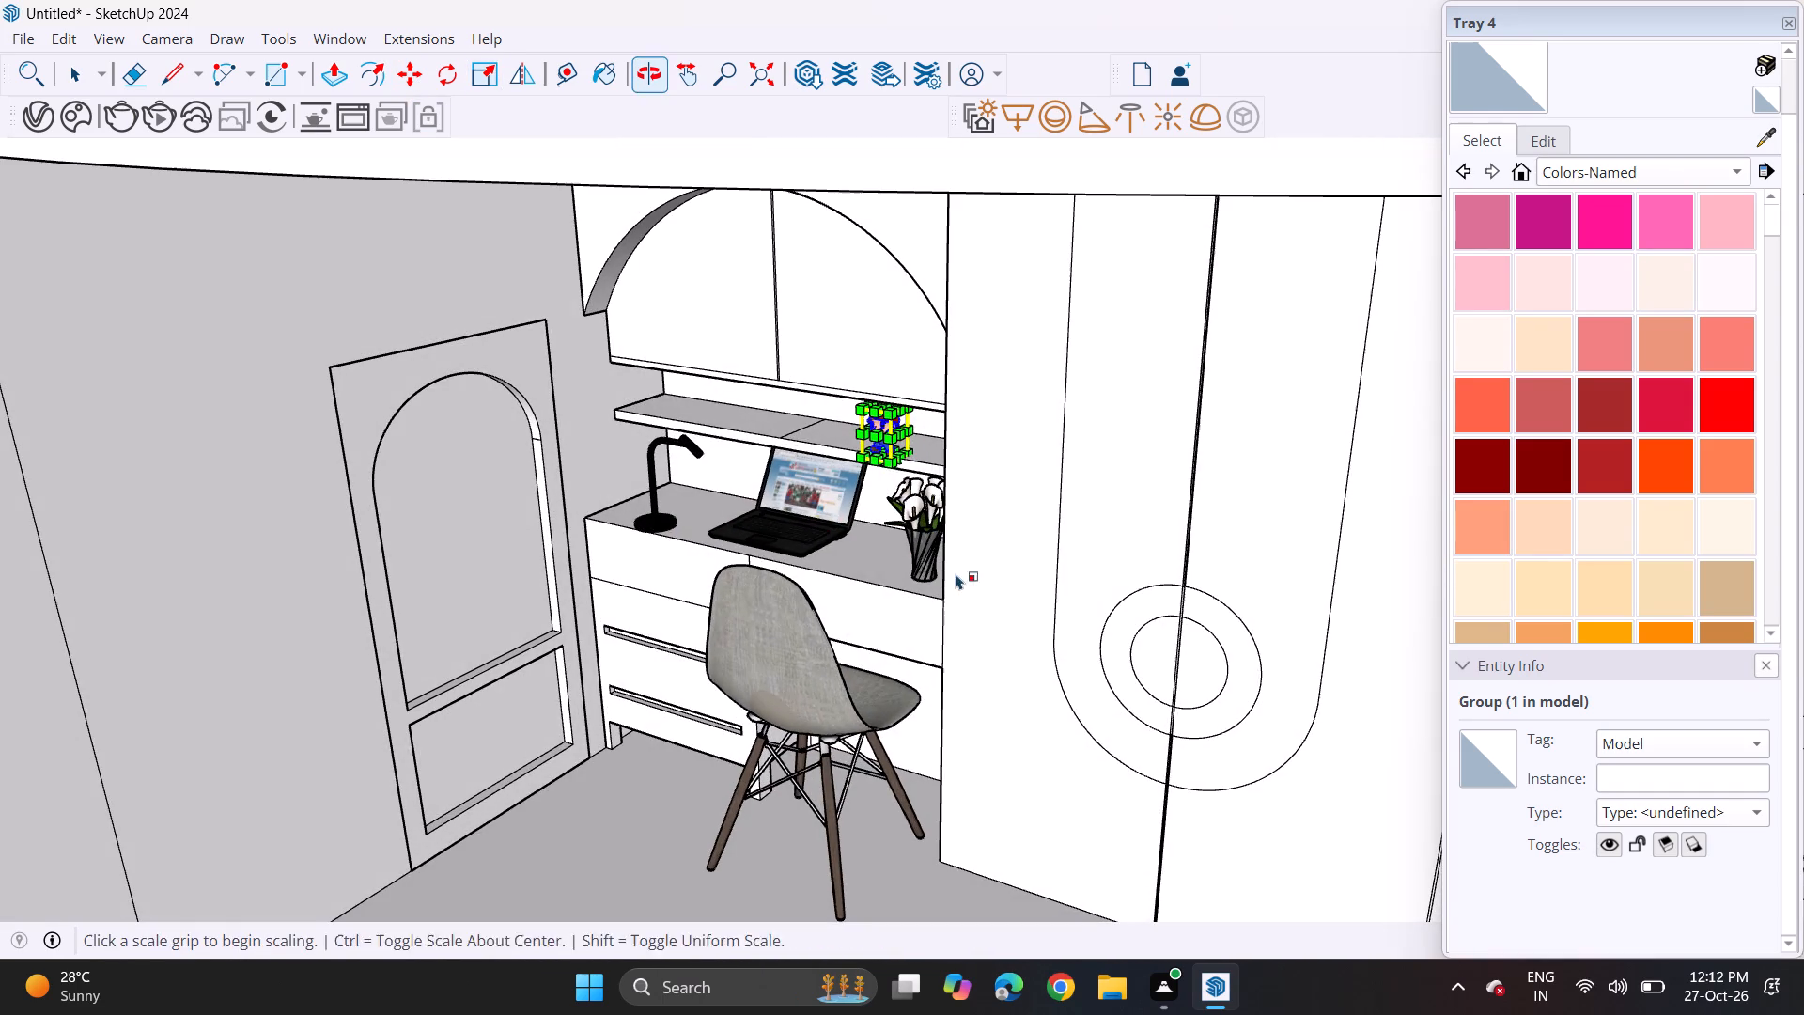
key(space)
click(925, 453)
Move the Mario figure a little along the shelf toward the wardrobe side and back from the shelf's front edge.
scroll(899, 470, up, 9)
click(863, 408)
scroll(858, 443, down, 1)
scroll(858, 443, up, 2)
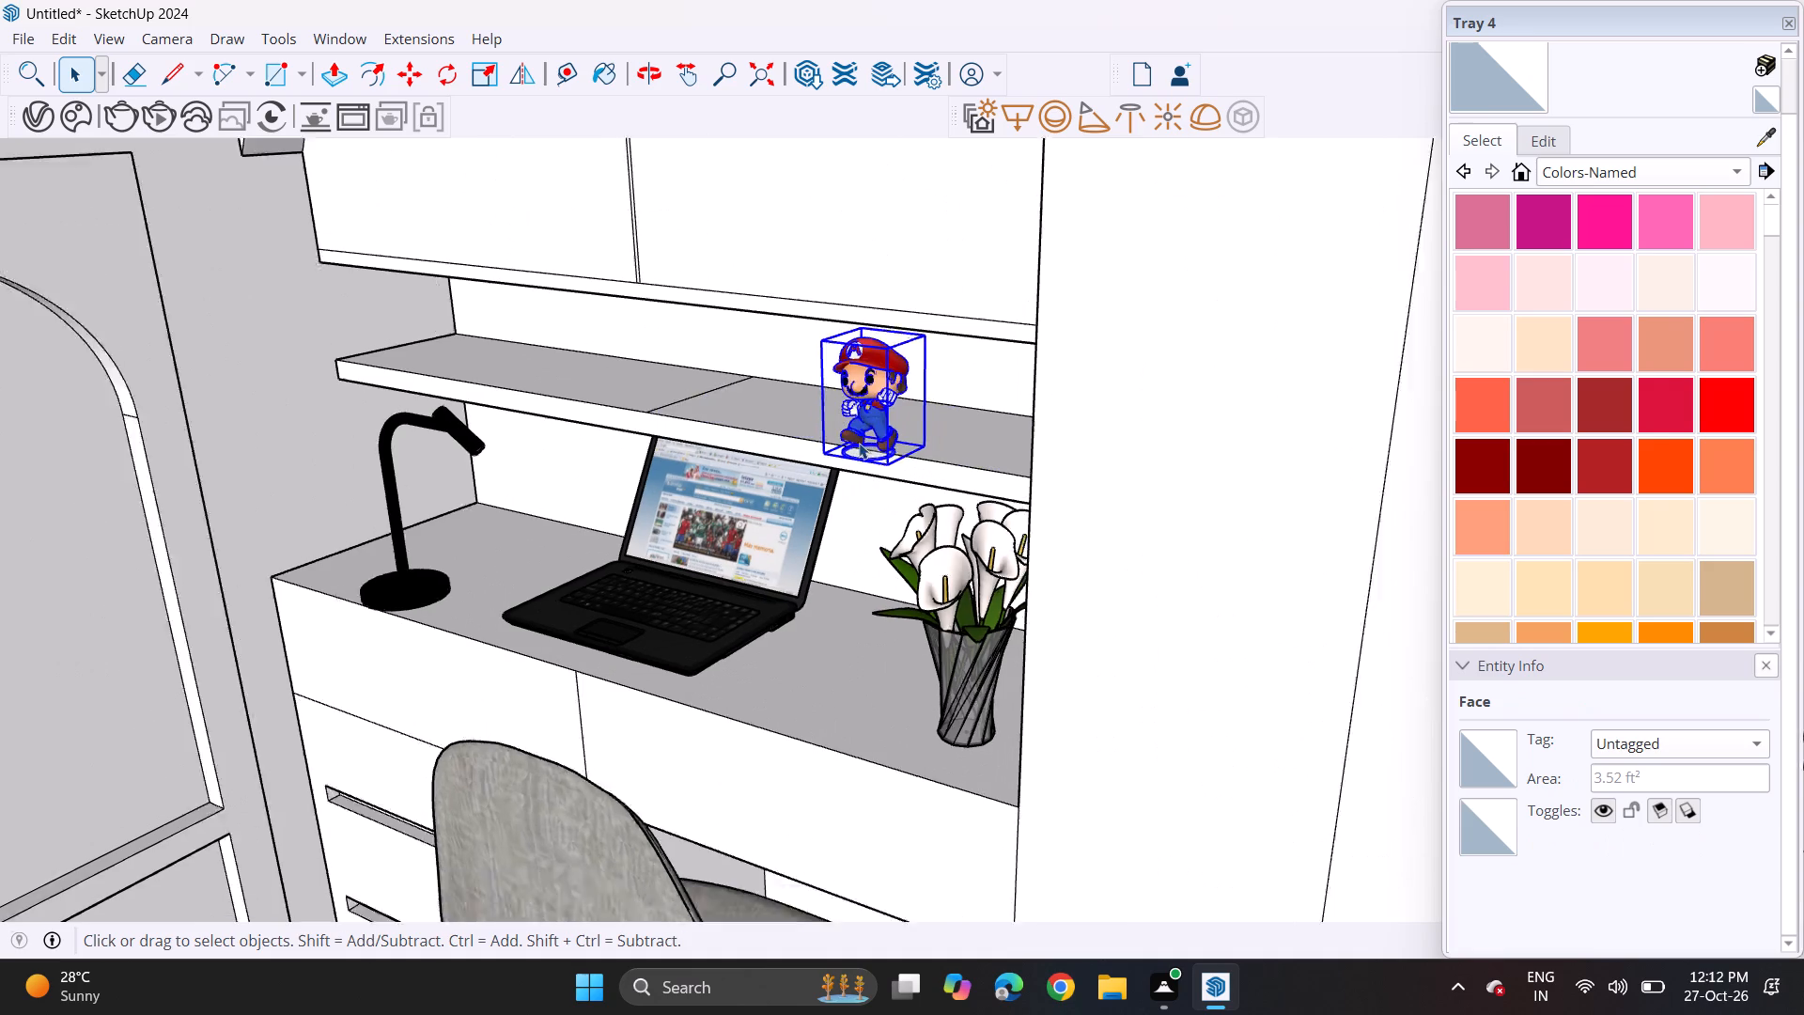
scroll(859, 443, up, 3)
click(400, 67)
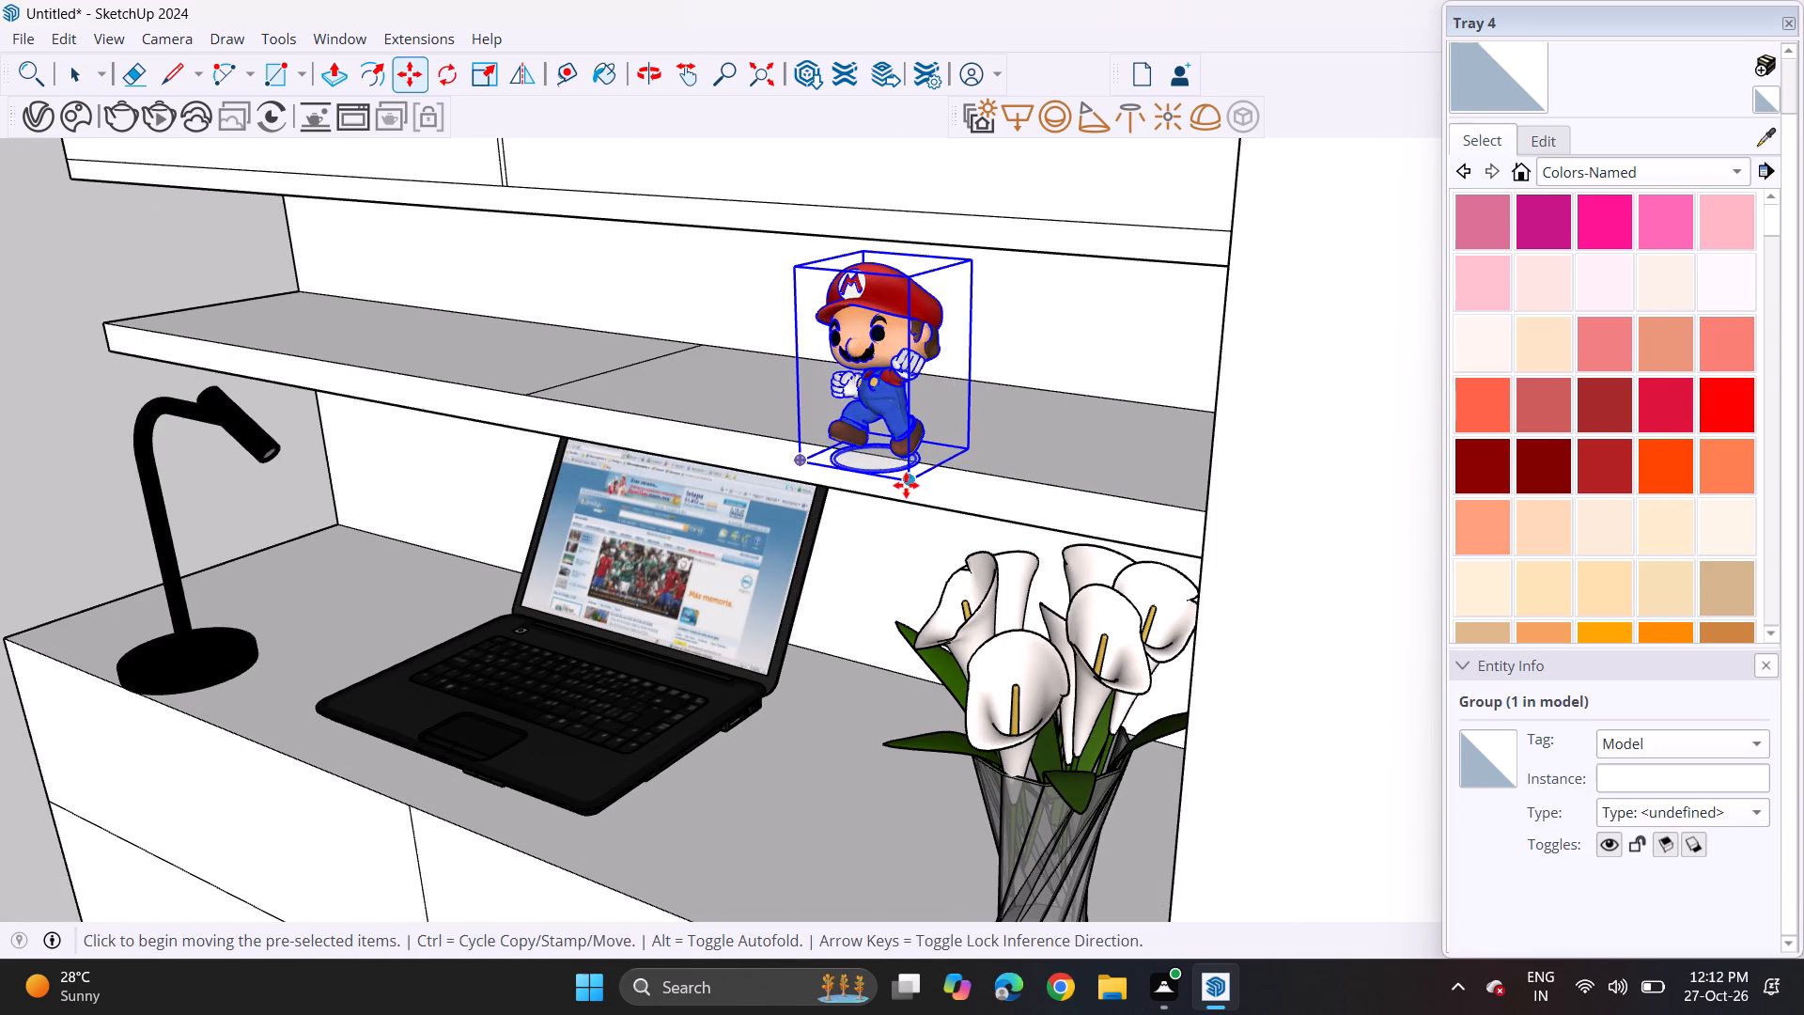
click(906, 485)
click(972, 467)
key(space)
click(1051, 429)
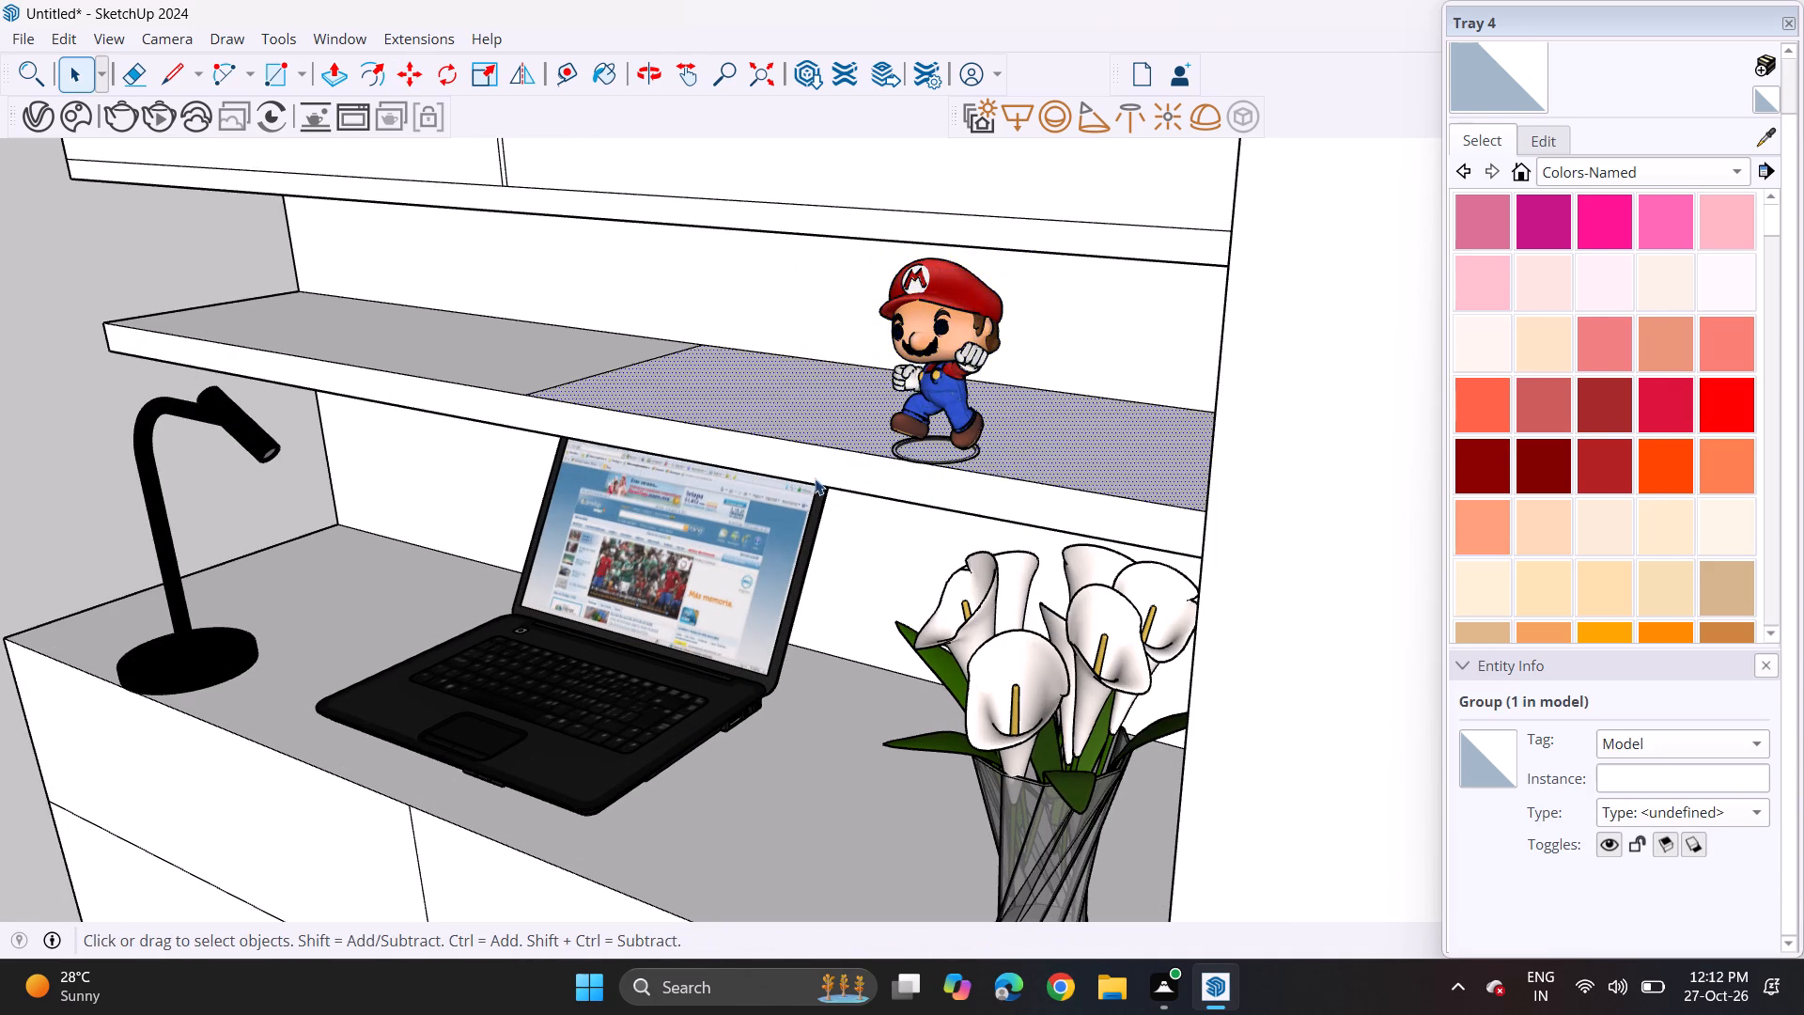
Open the import file browser and look through the model thumbnails in Downloads for another decor piece for the desk and shelf.
middle_drag(815, 467, 1088, 380)
scroll(1032, 396, down, 6)
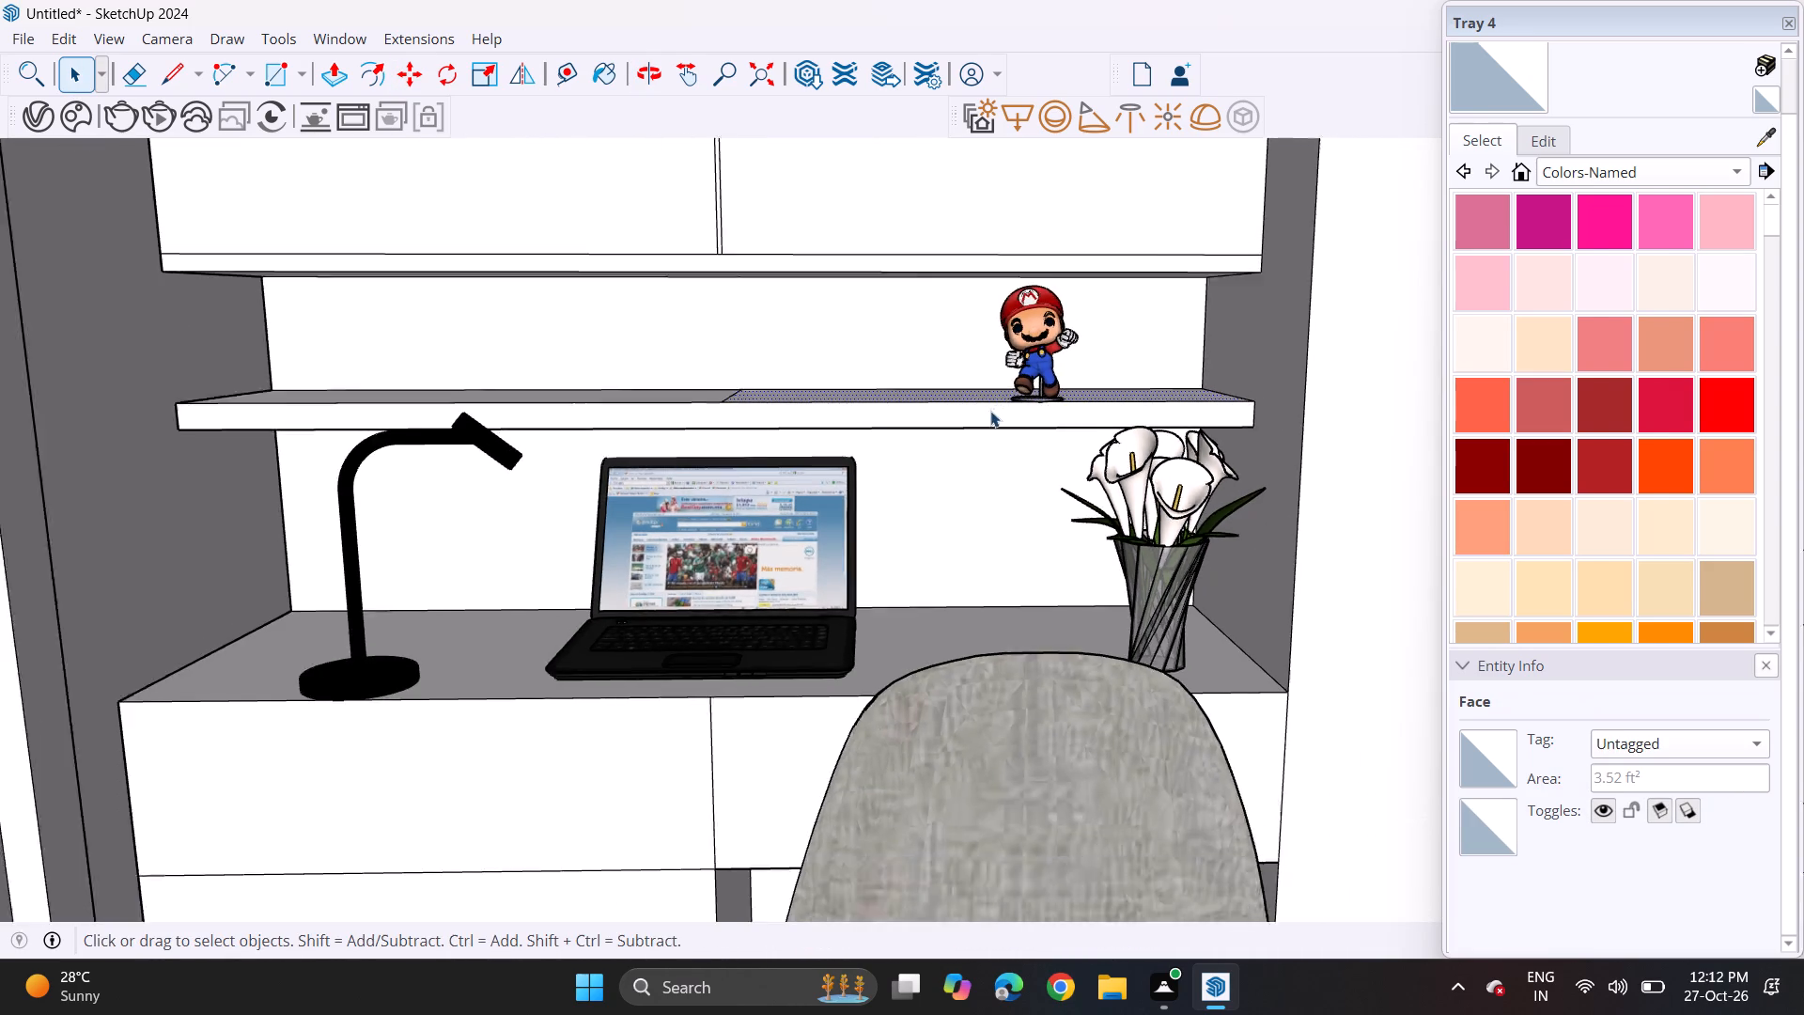
shift+middle_drag(985, 418, 691, 427)
scroll(682, 427, up, 1)
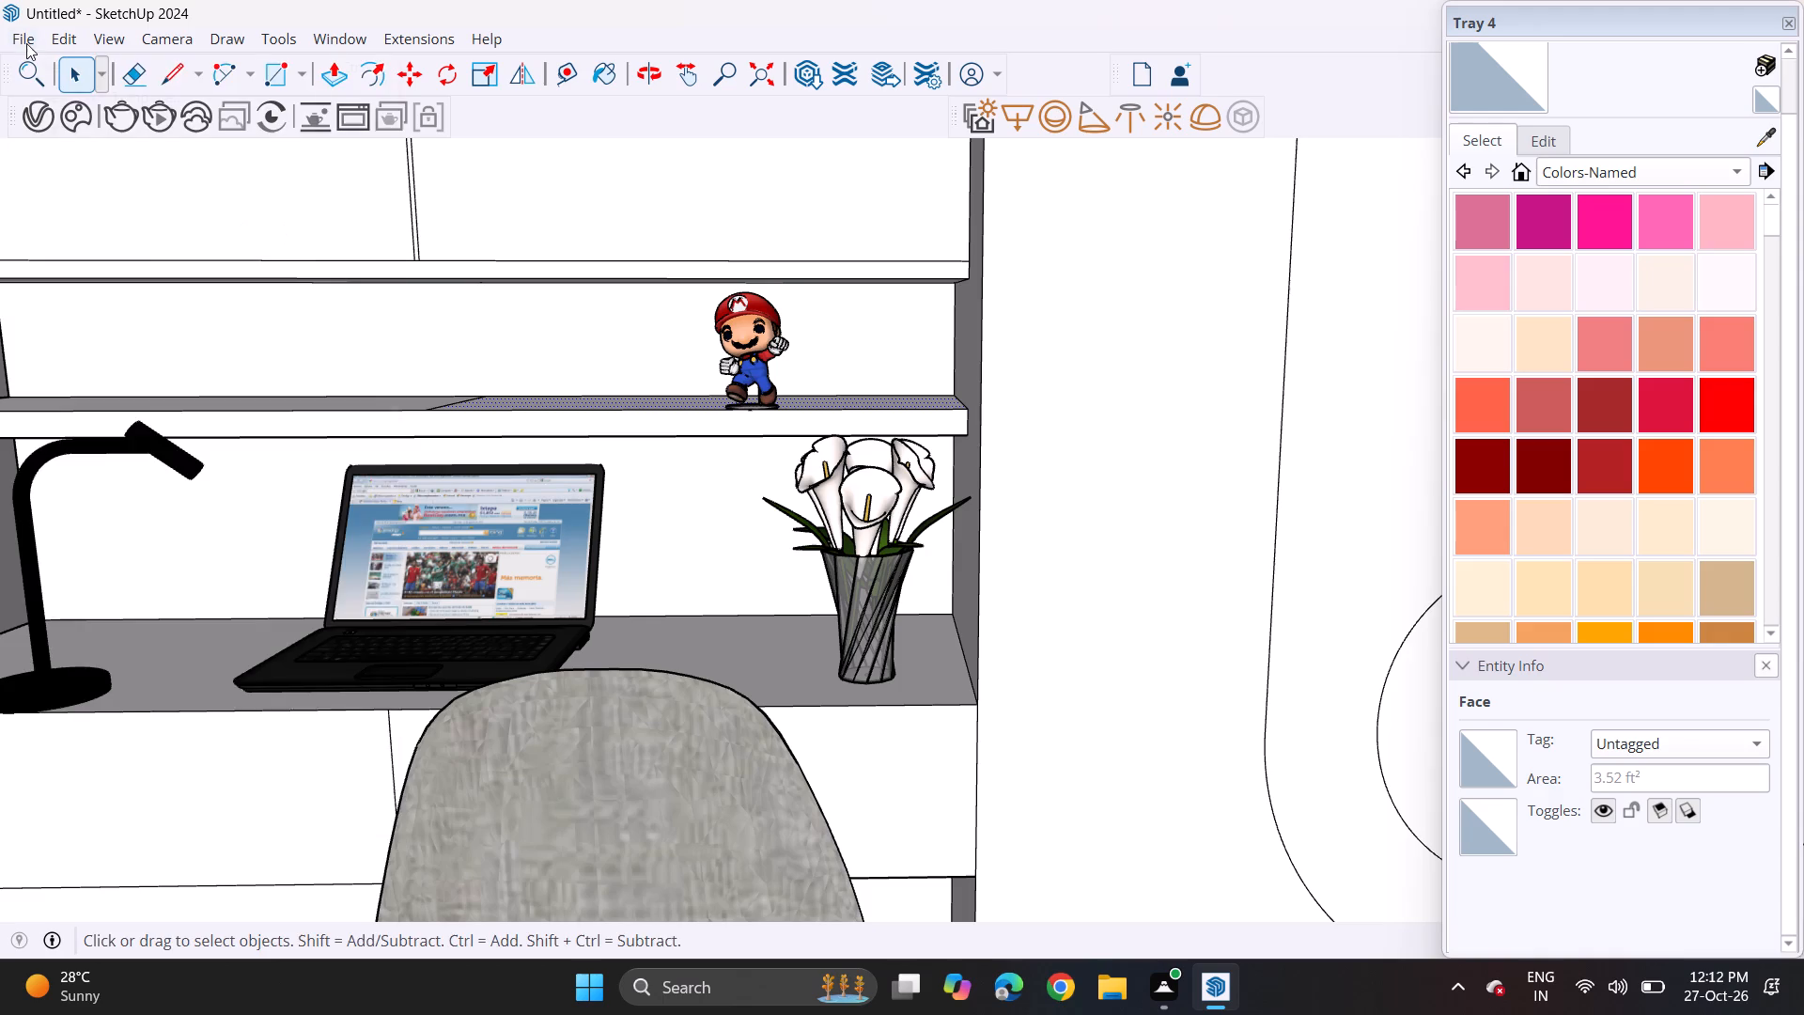
click(26, 43)
click(50, 367)
scroll(490, 338, down, 4)
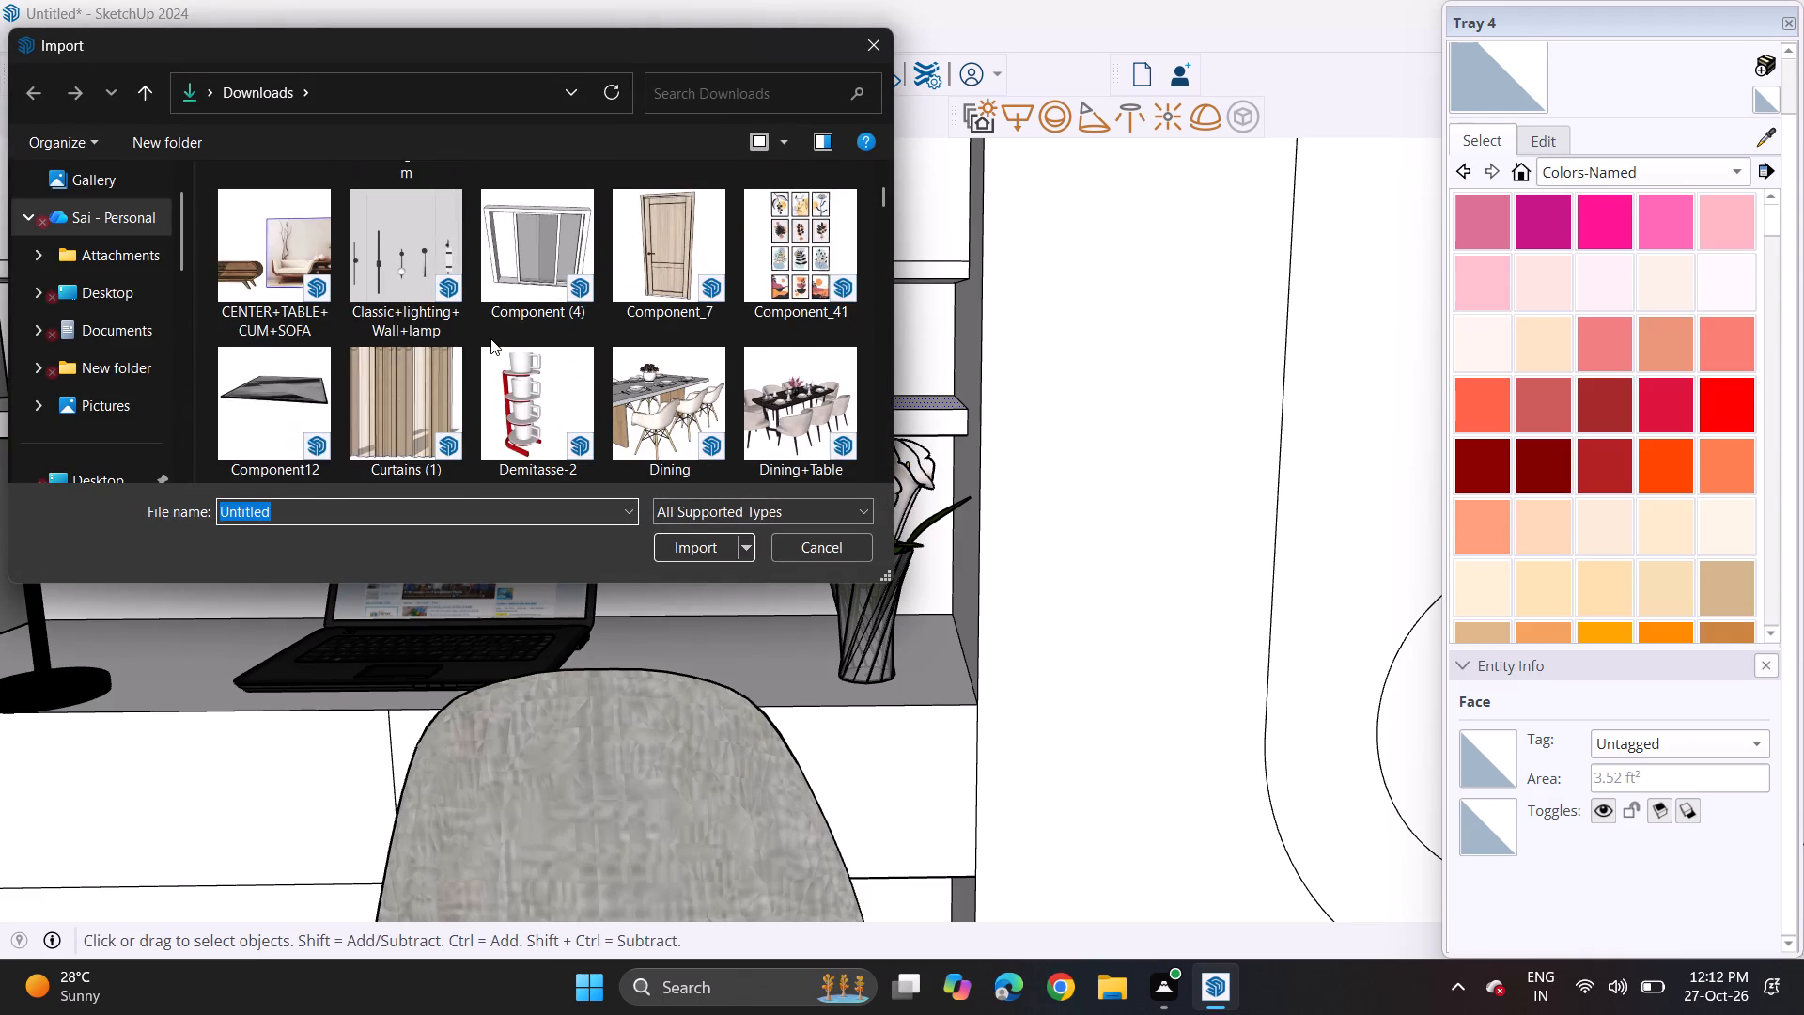
scroll(490, 338, down, 14)
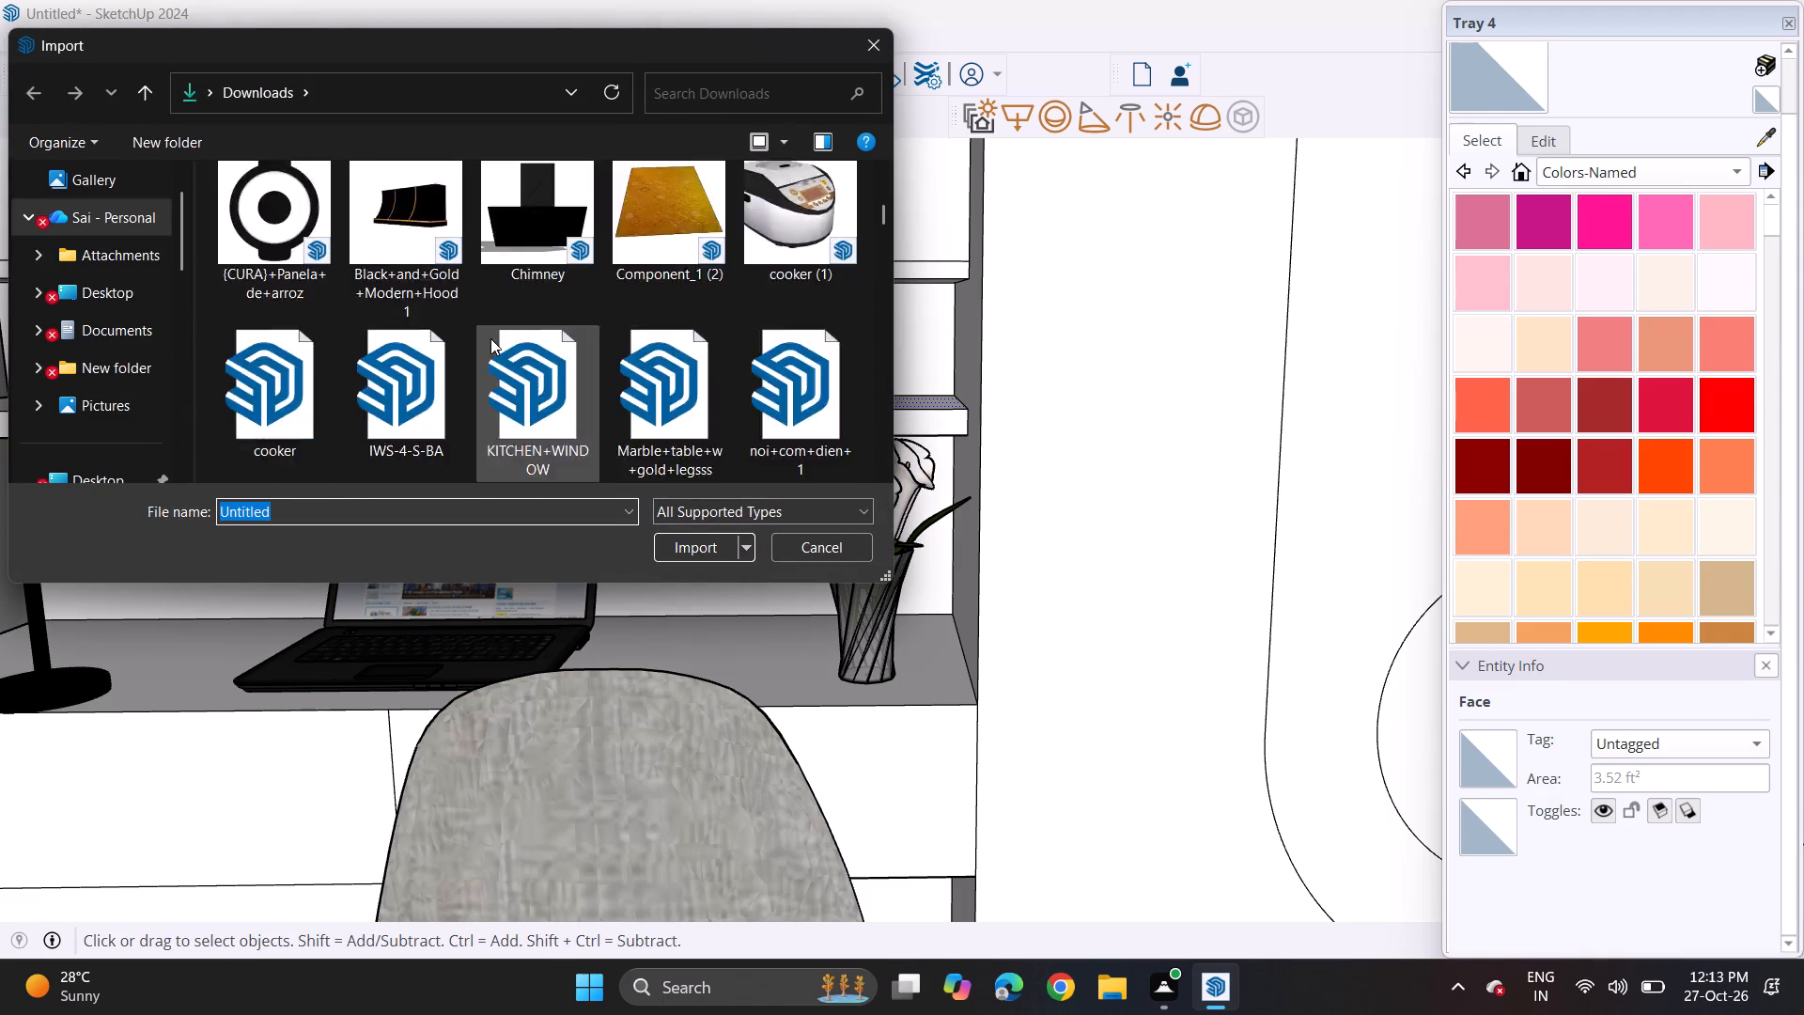
scroll(490, 338, down, 9)
scroll(490, 338, up, 1)
scroll(490, 338, down, 1)
scroll(490, 338, up, 2)
scroll(490, 338, down, 3)
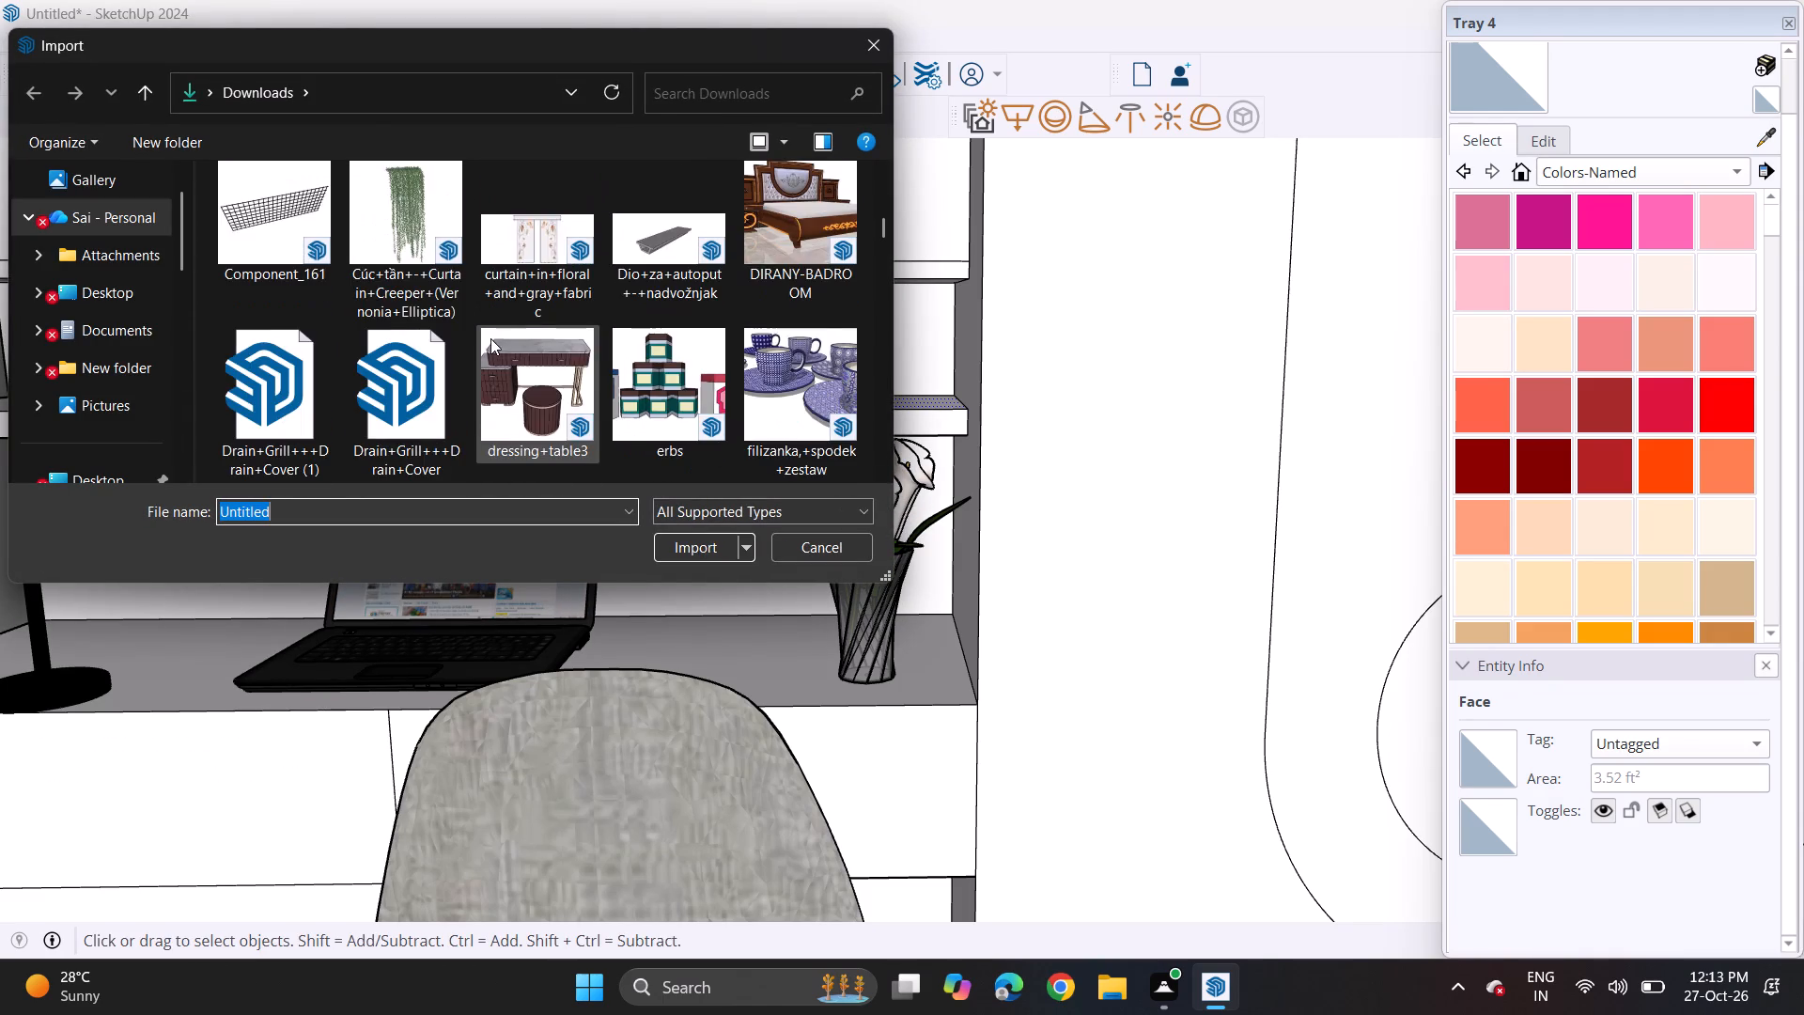
scroll(490, 338, down, 6)
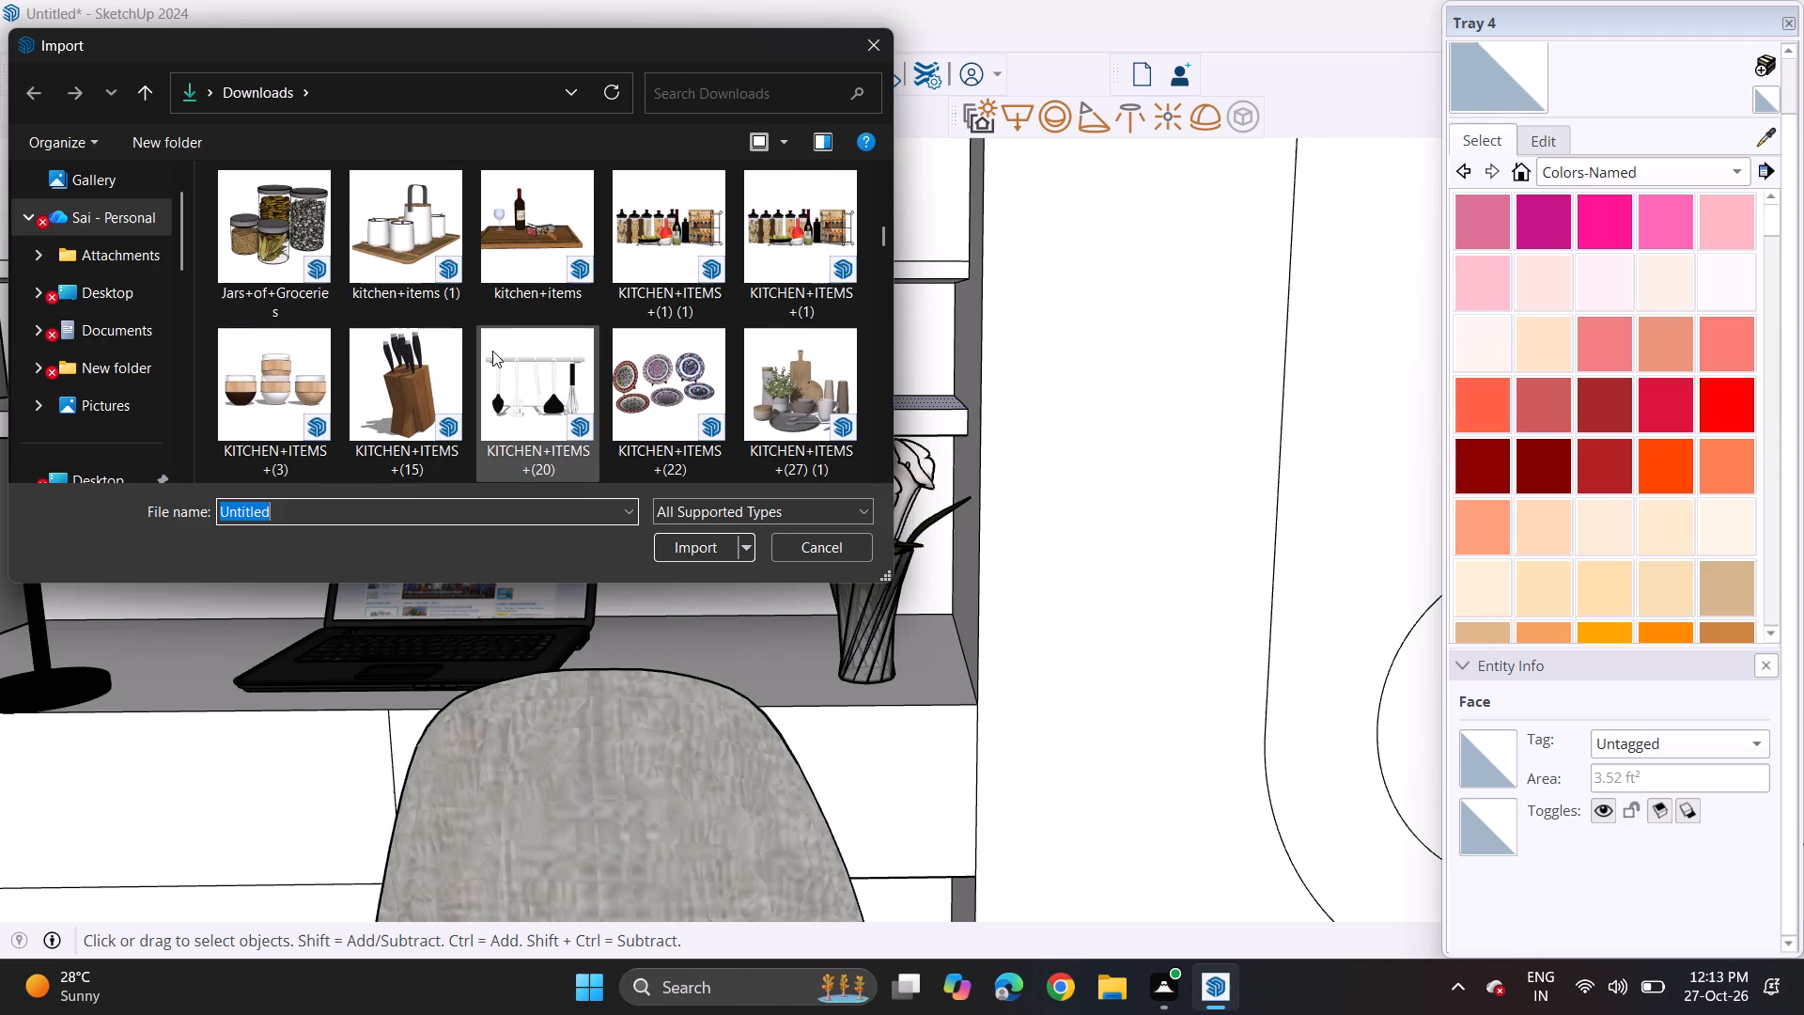
scroll(492, 351, down, 4)
scroll(492, 351, up, 1)
scroll(492, 351, down, 3)
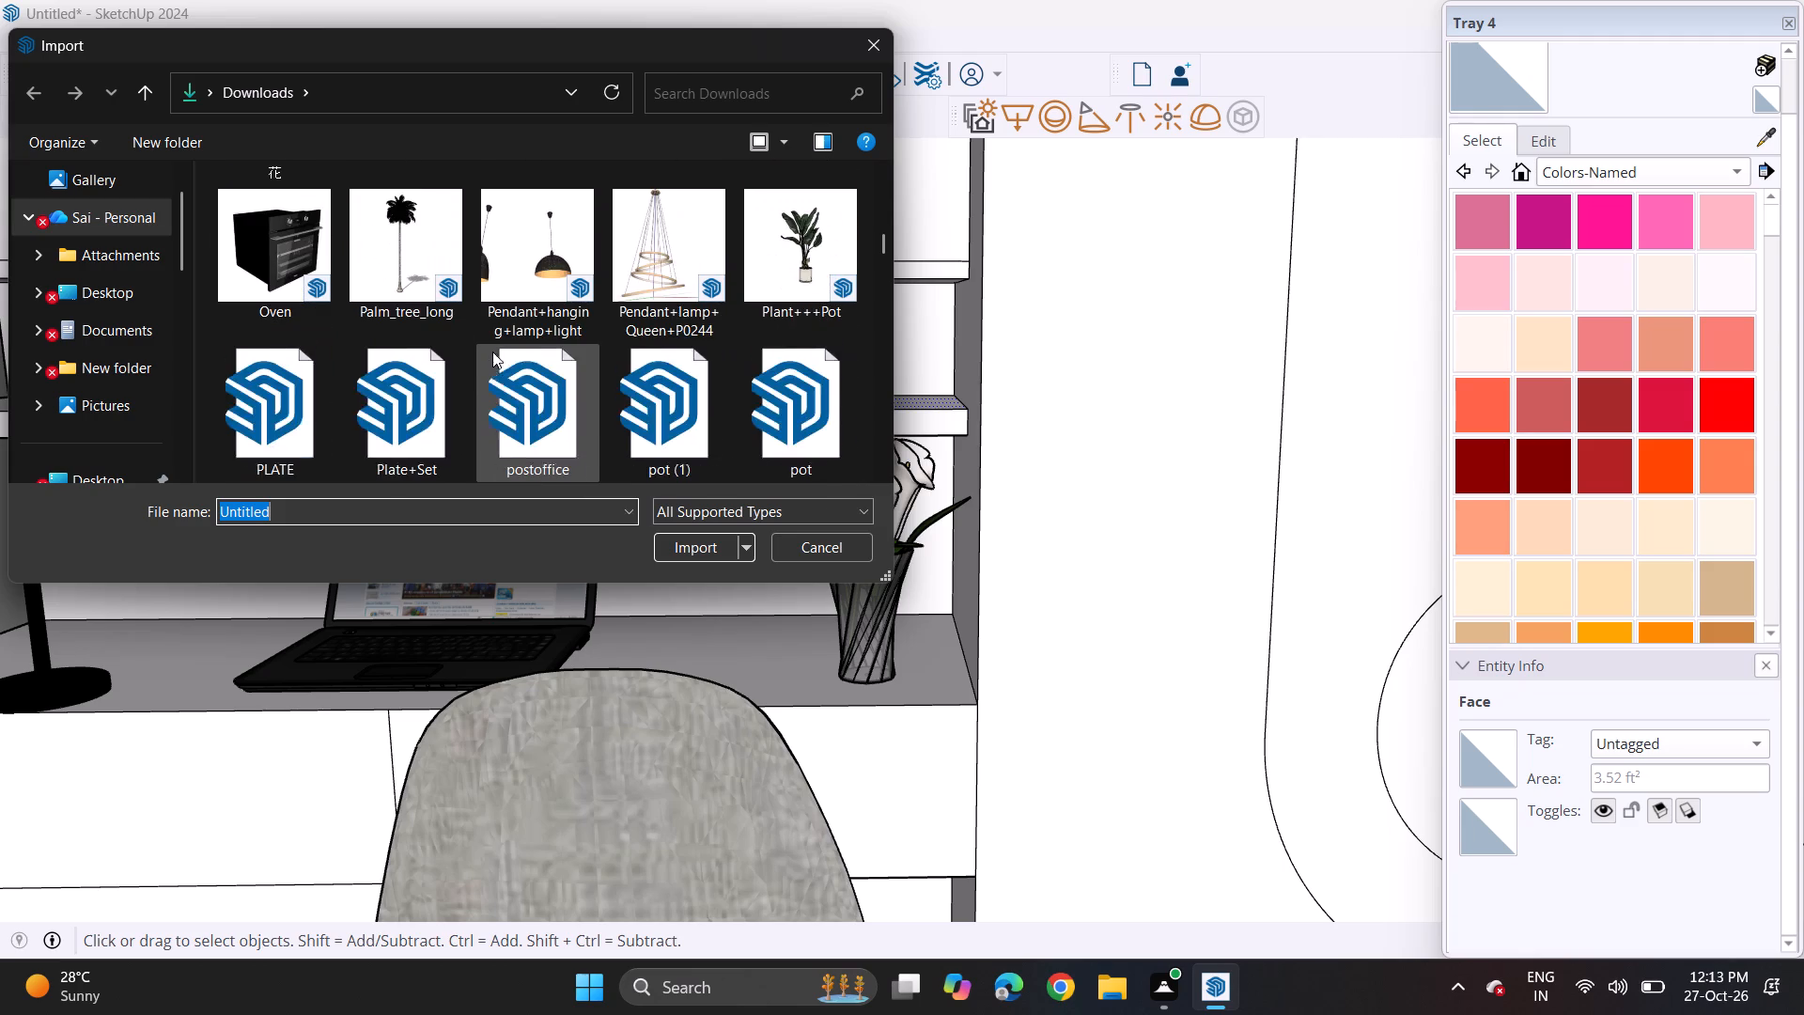
scroll(492, 351, down, 7)
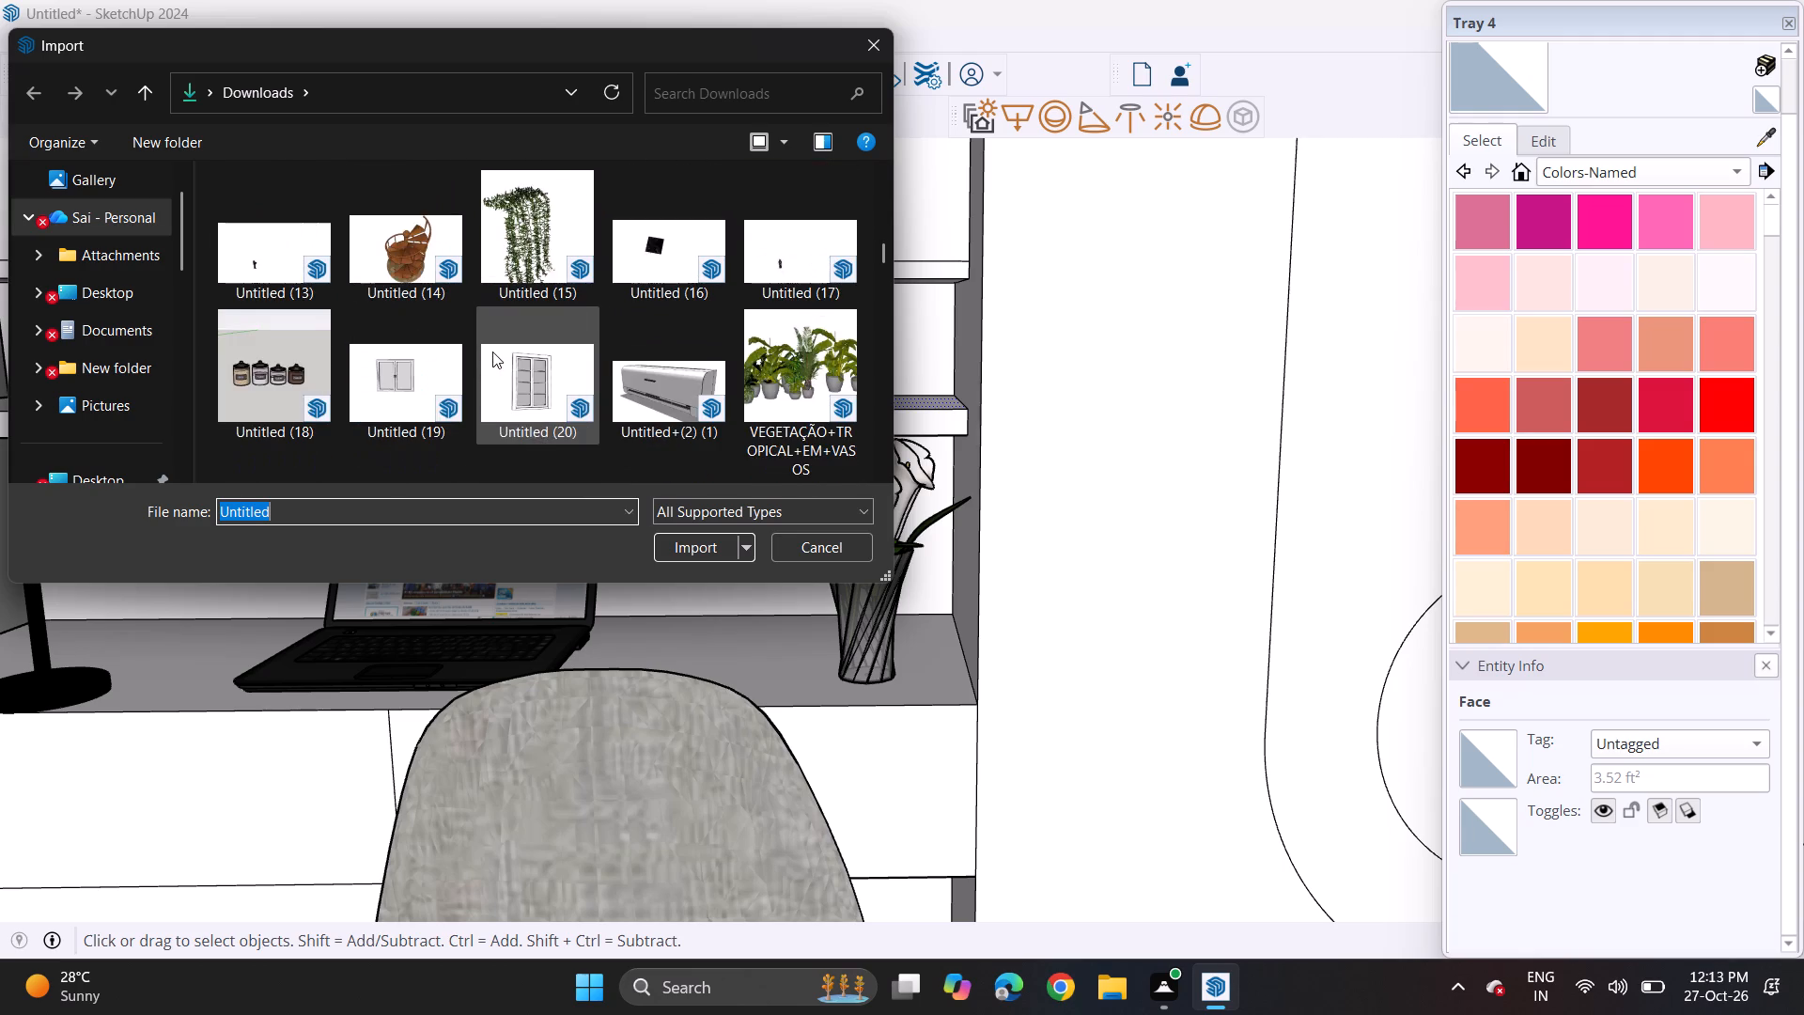
scroll(492, 351, down, 4)
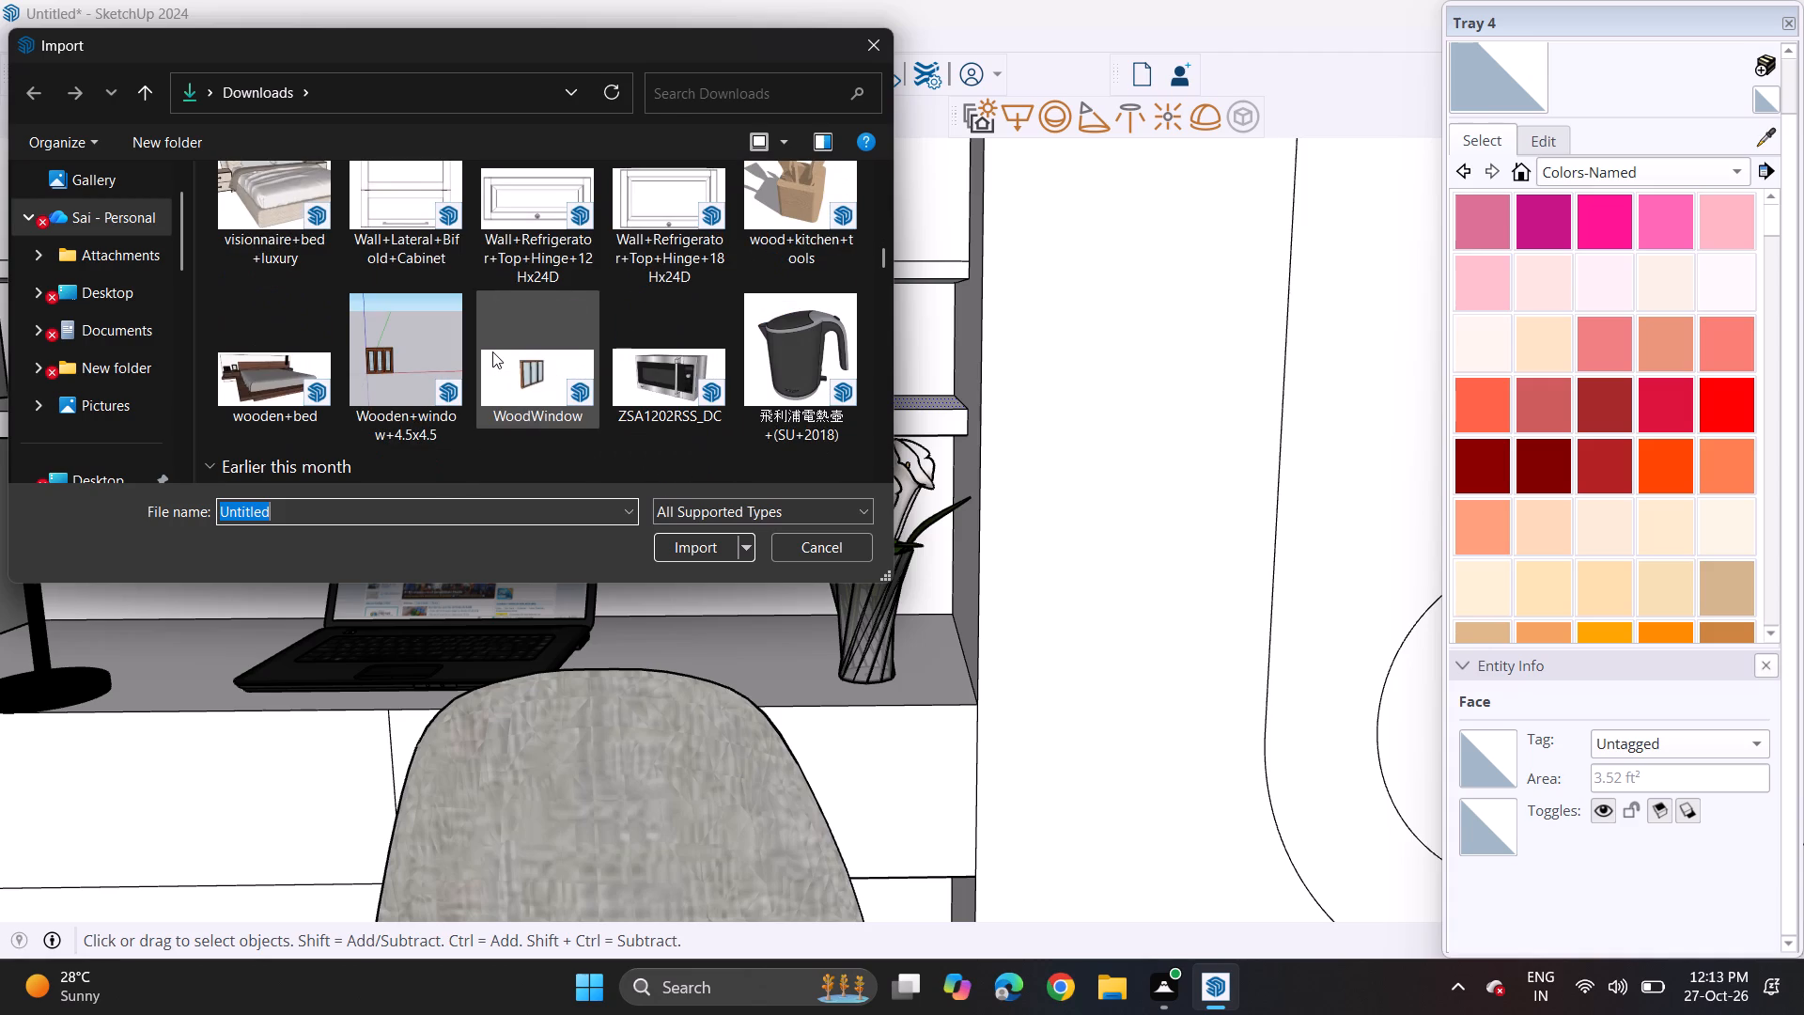
scroll(492, 351, down, 4)
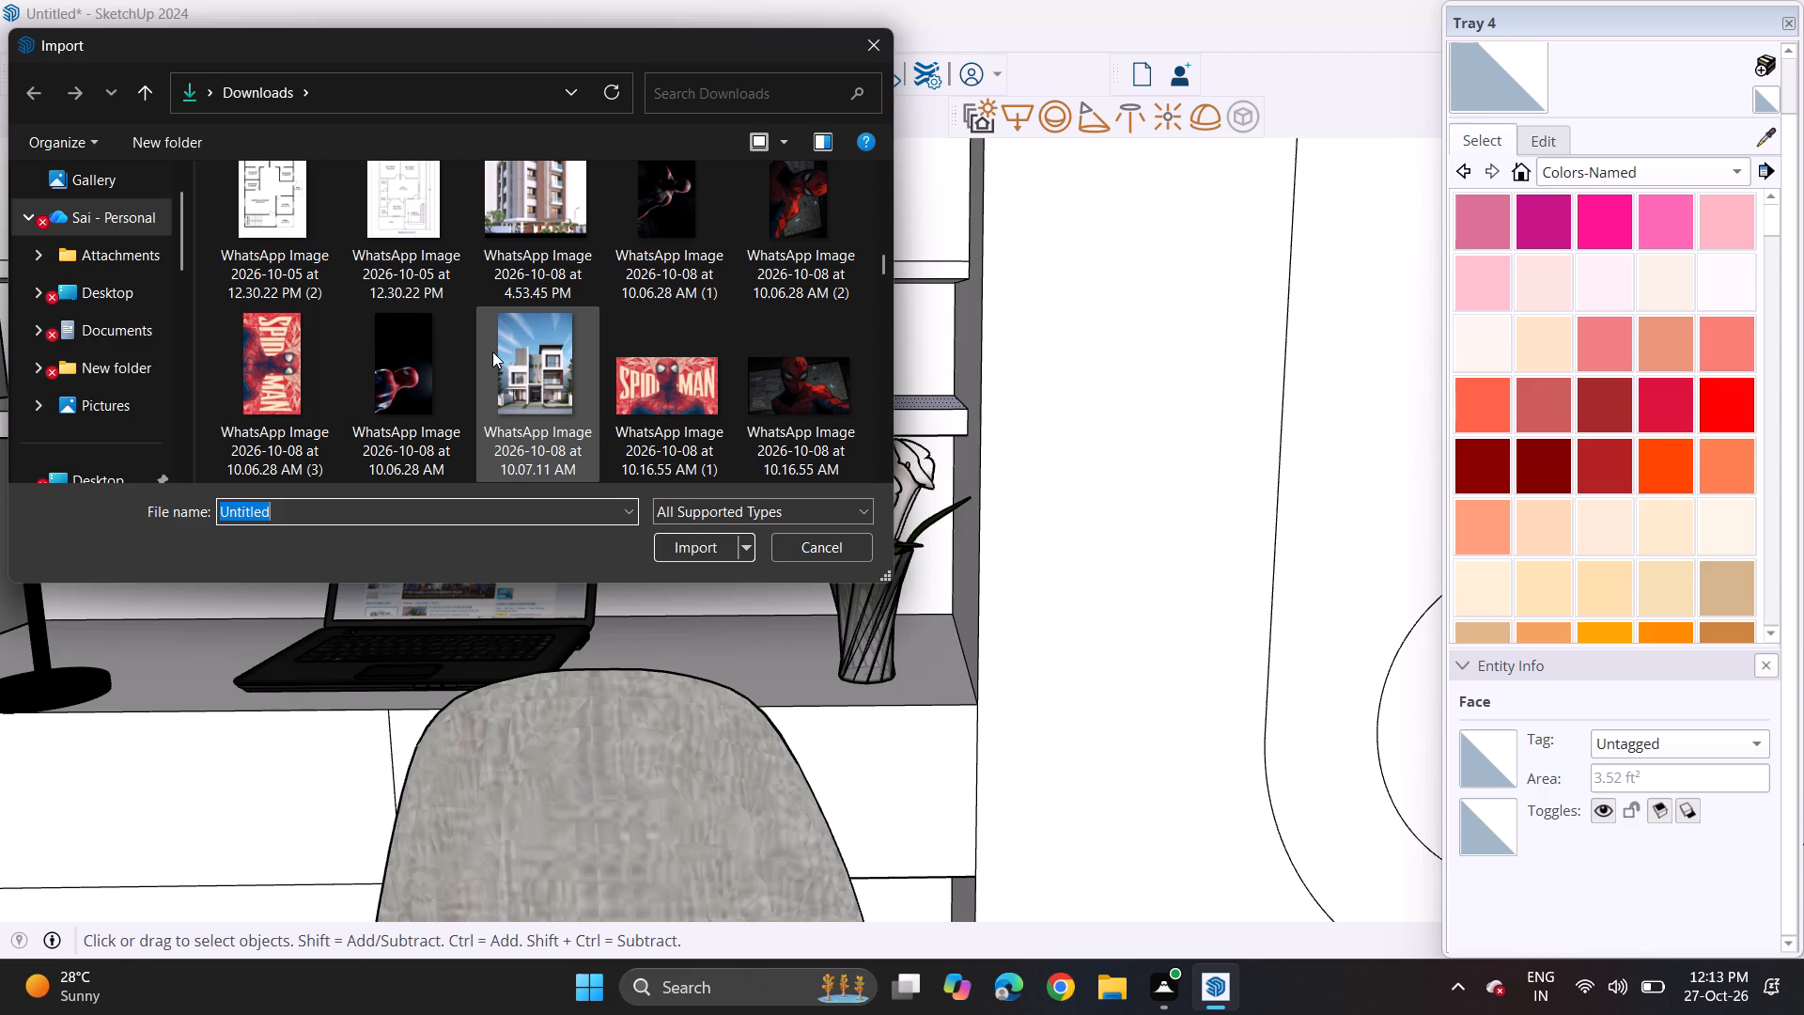
scroll(492, 351, down, 8)
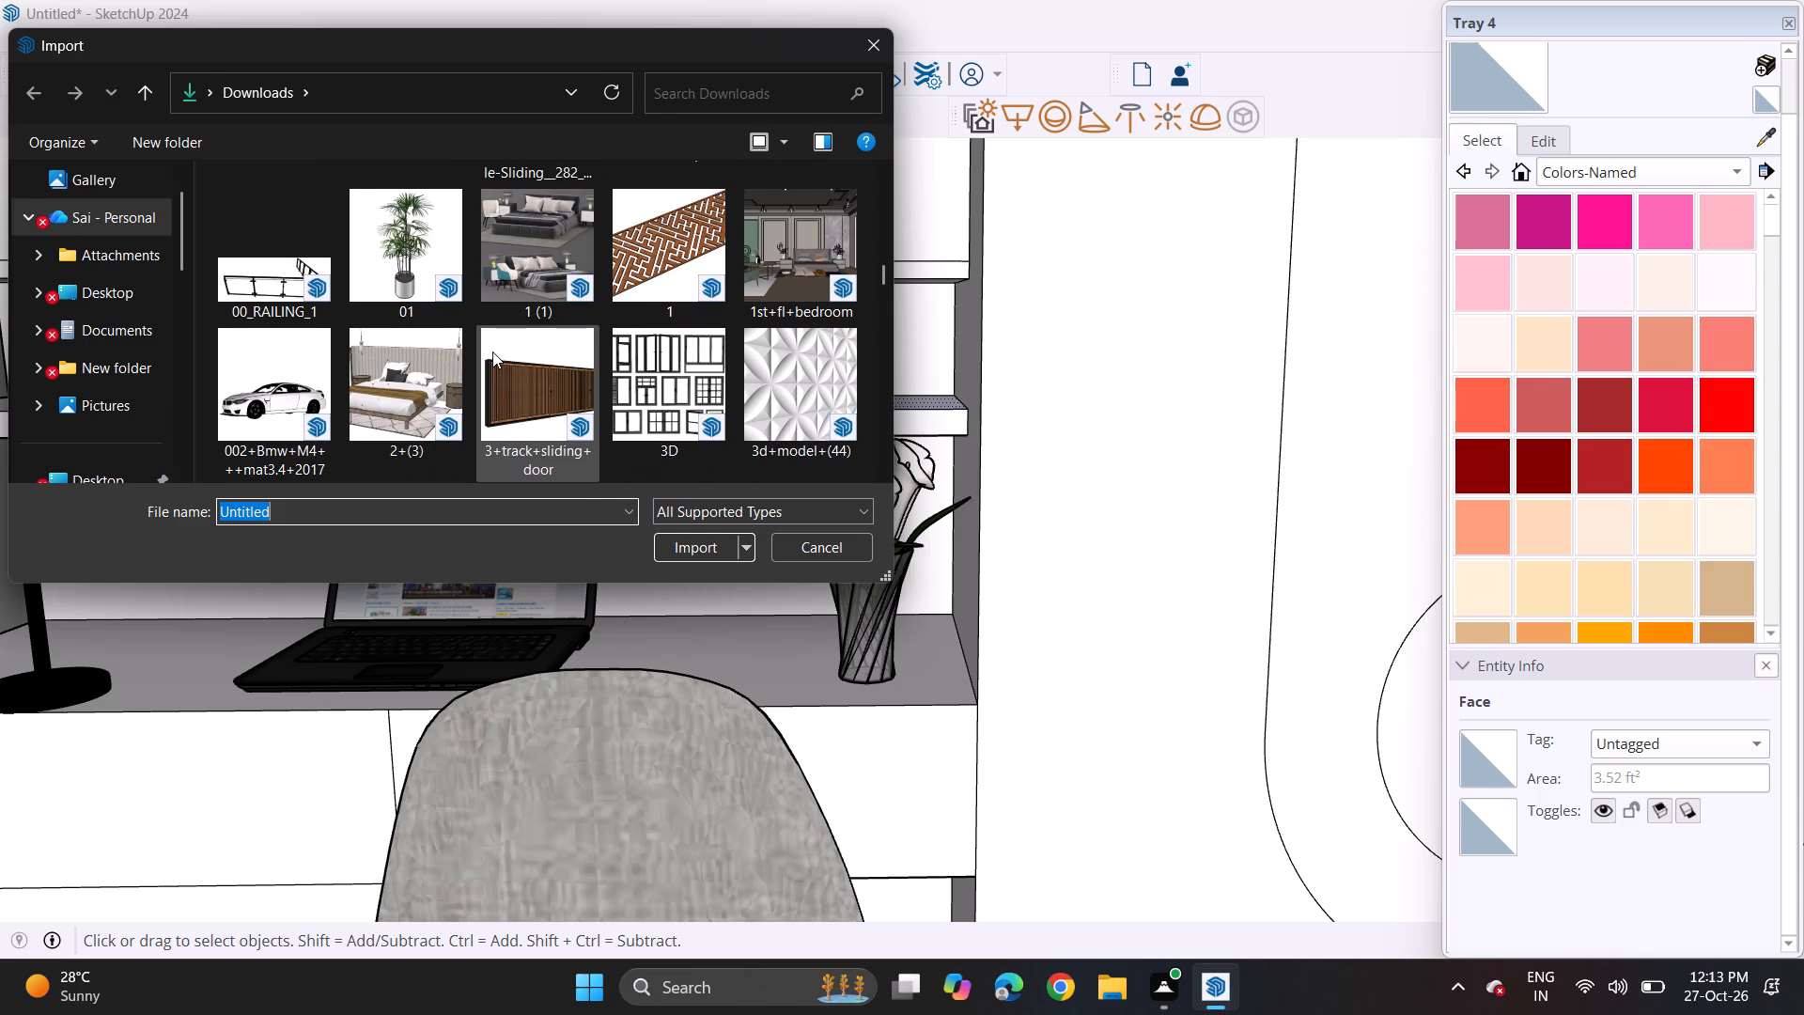
scroll(492, 351, down, 11)
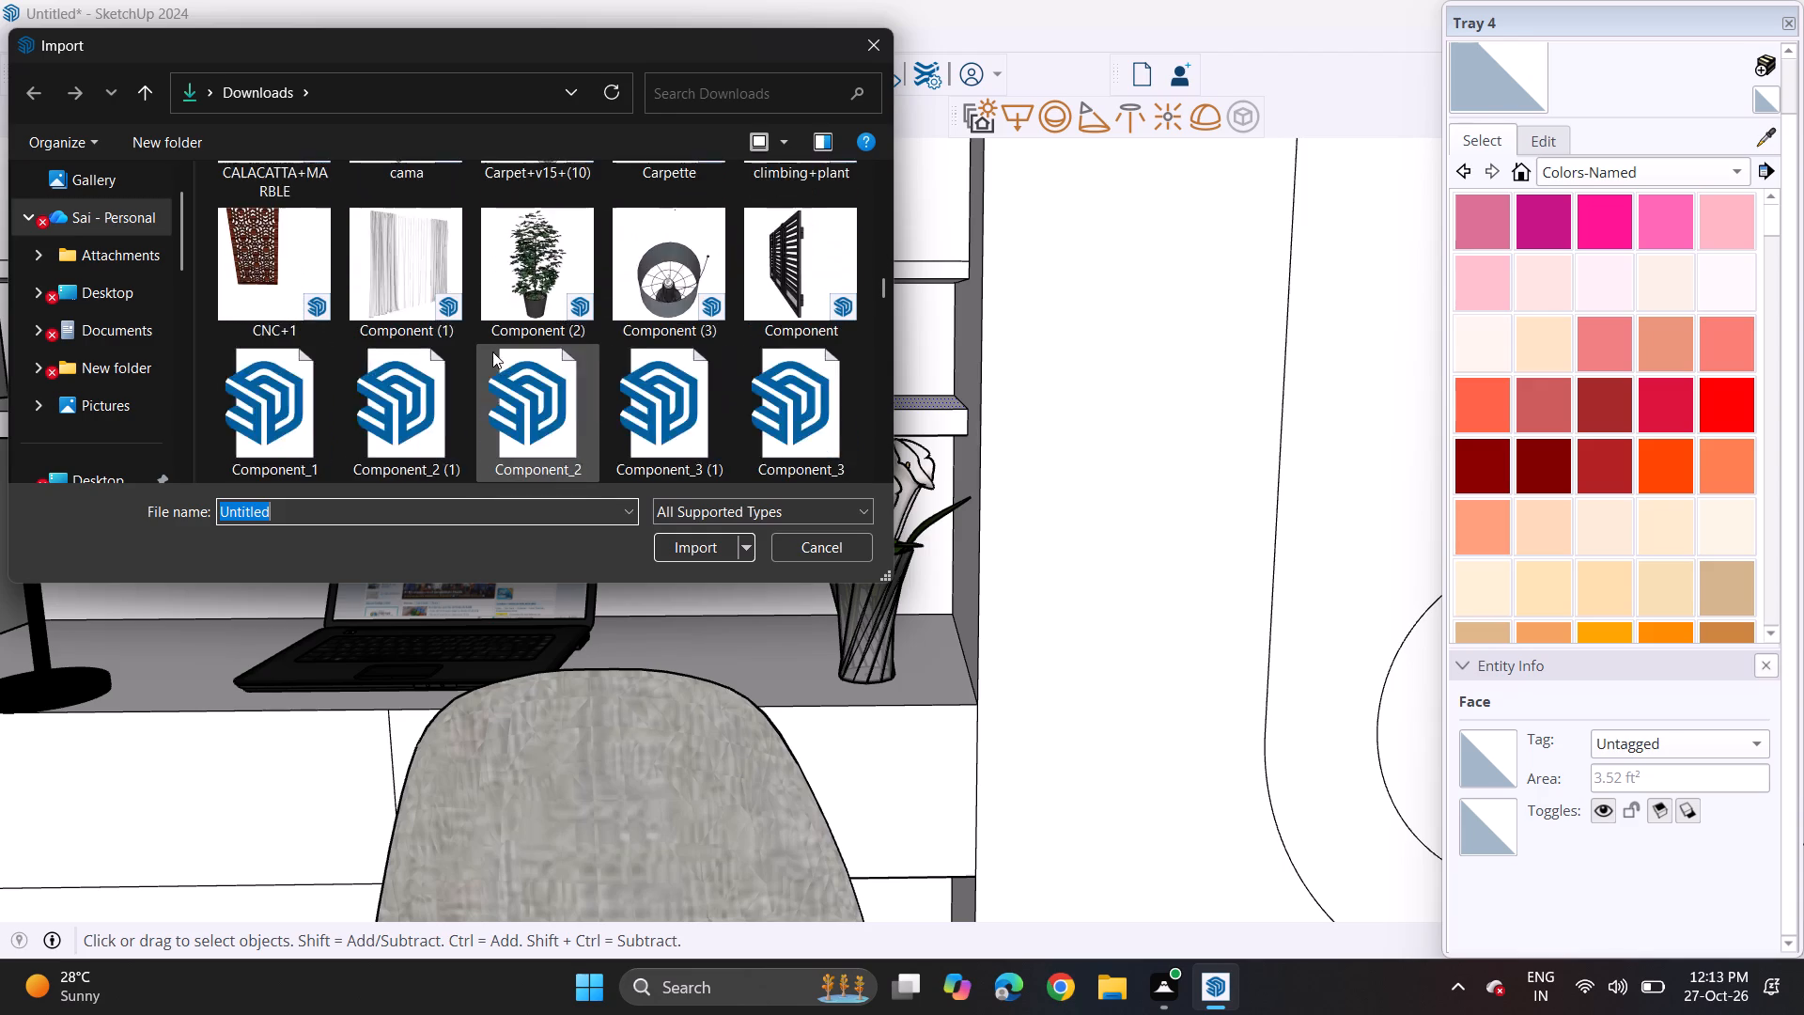
scroll(492, 351, down, 5)
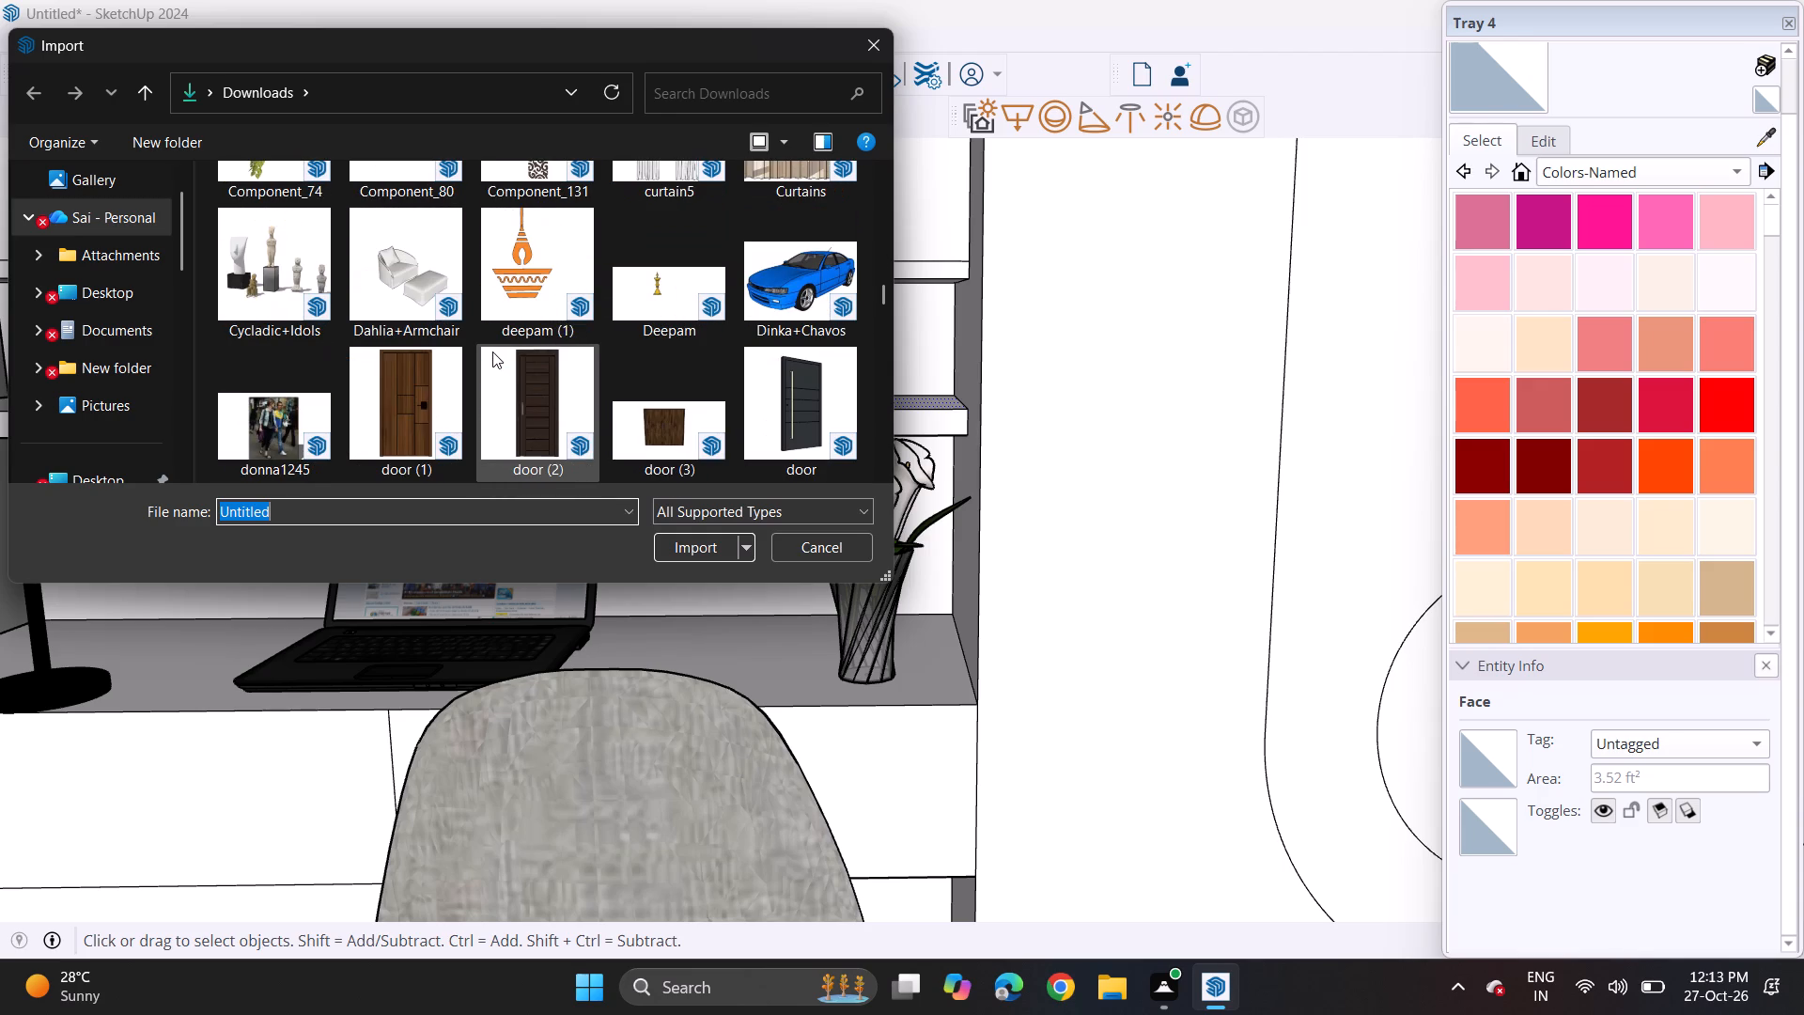
scroll(492, 351, down, 2)
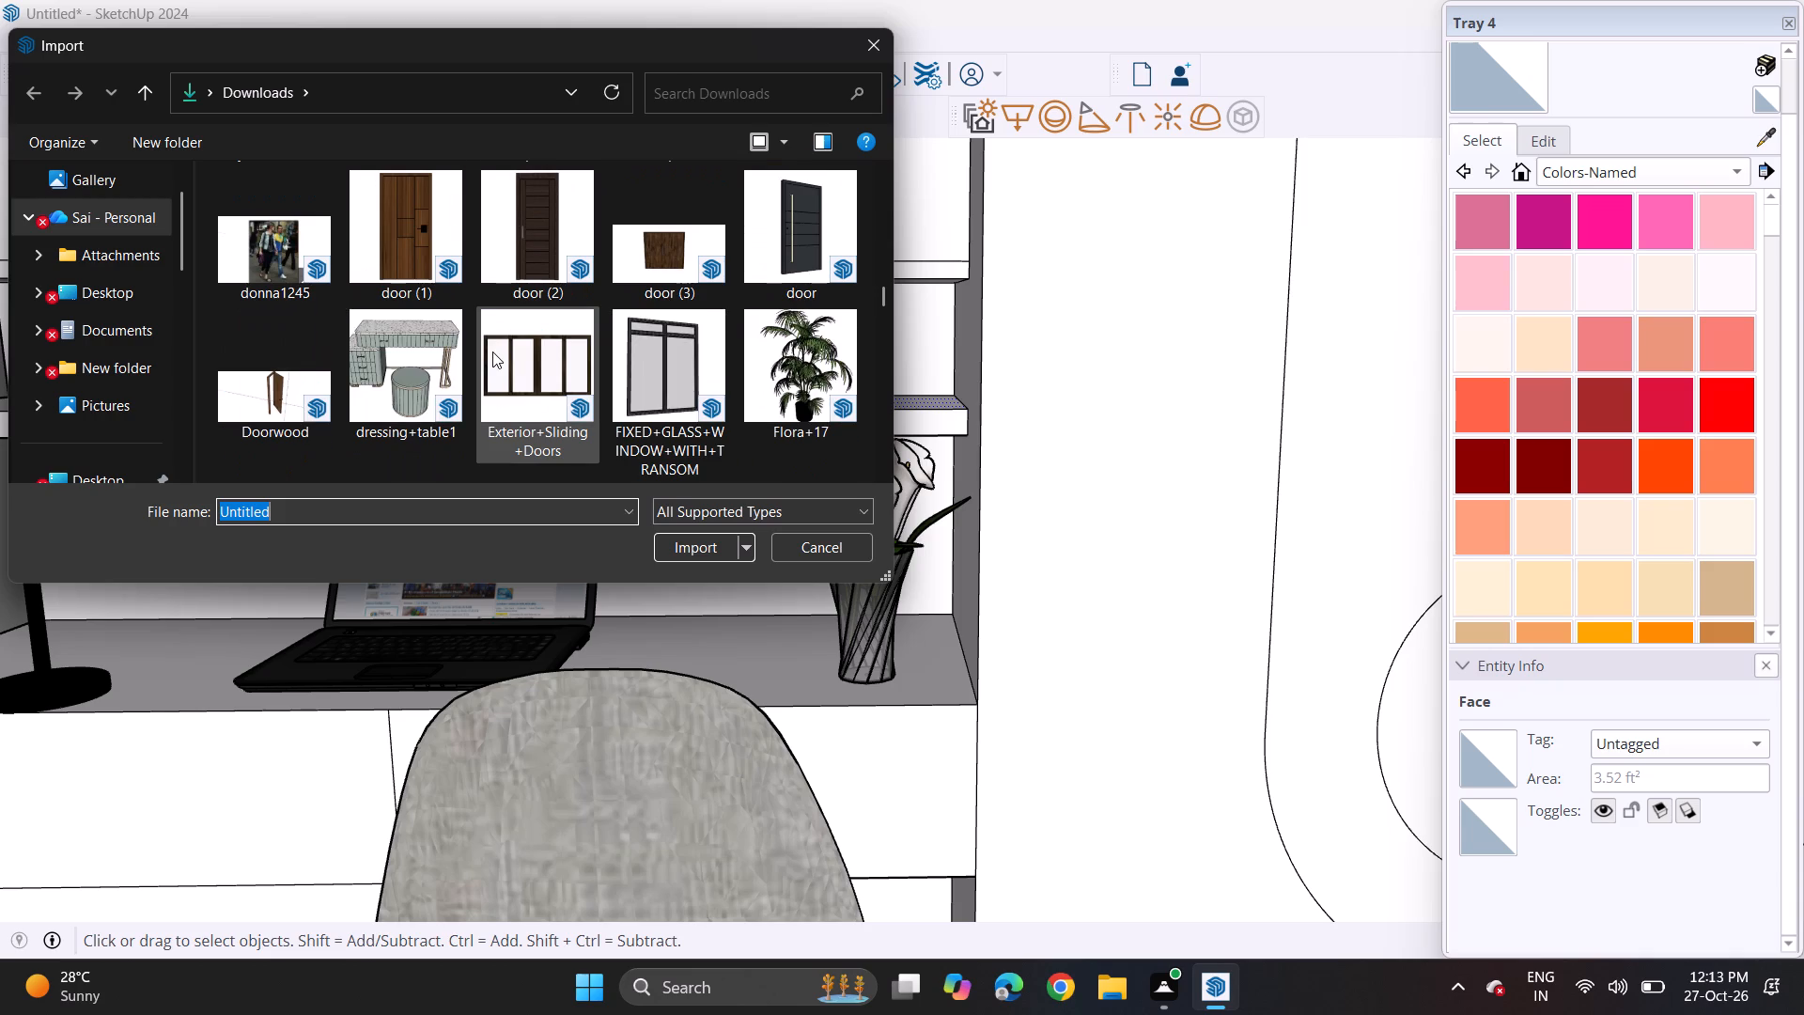
scroll(492, 351, down, 4)
scroll(492, 351, up, 1)
scroll(492, 351, down, 2)
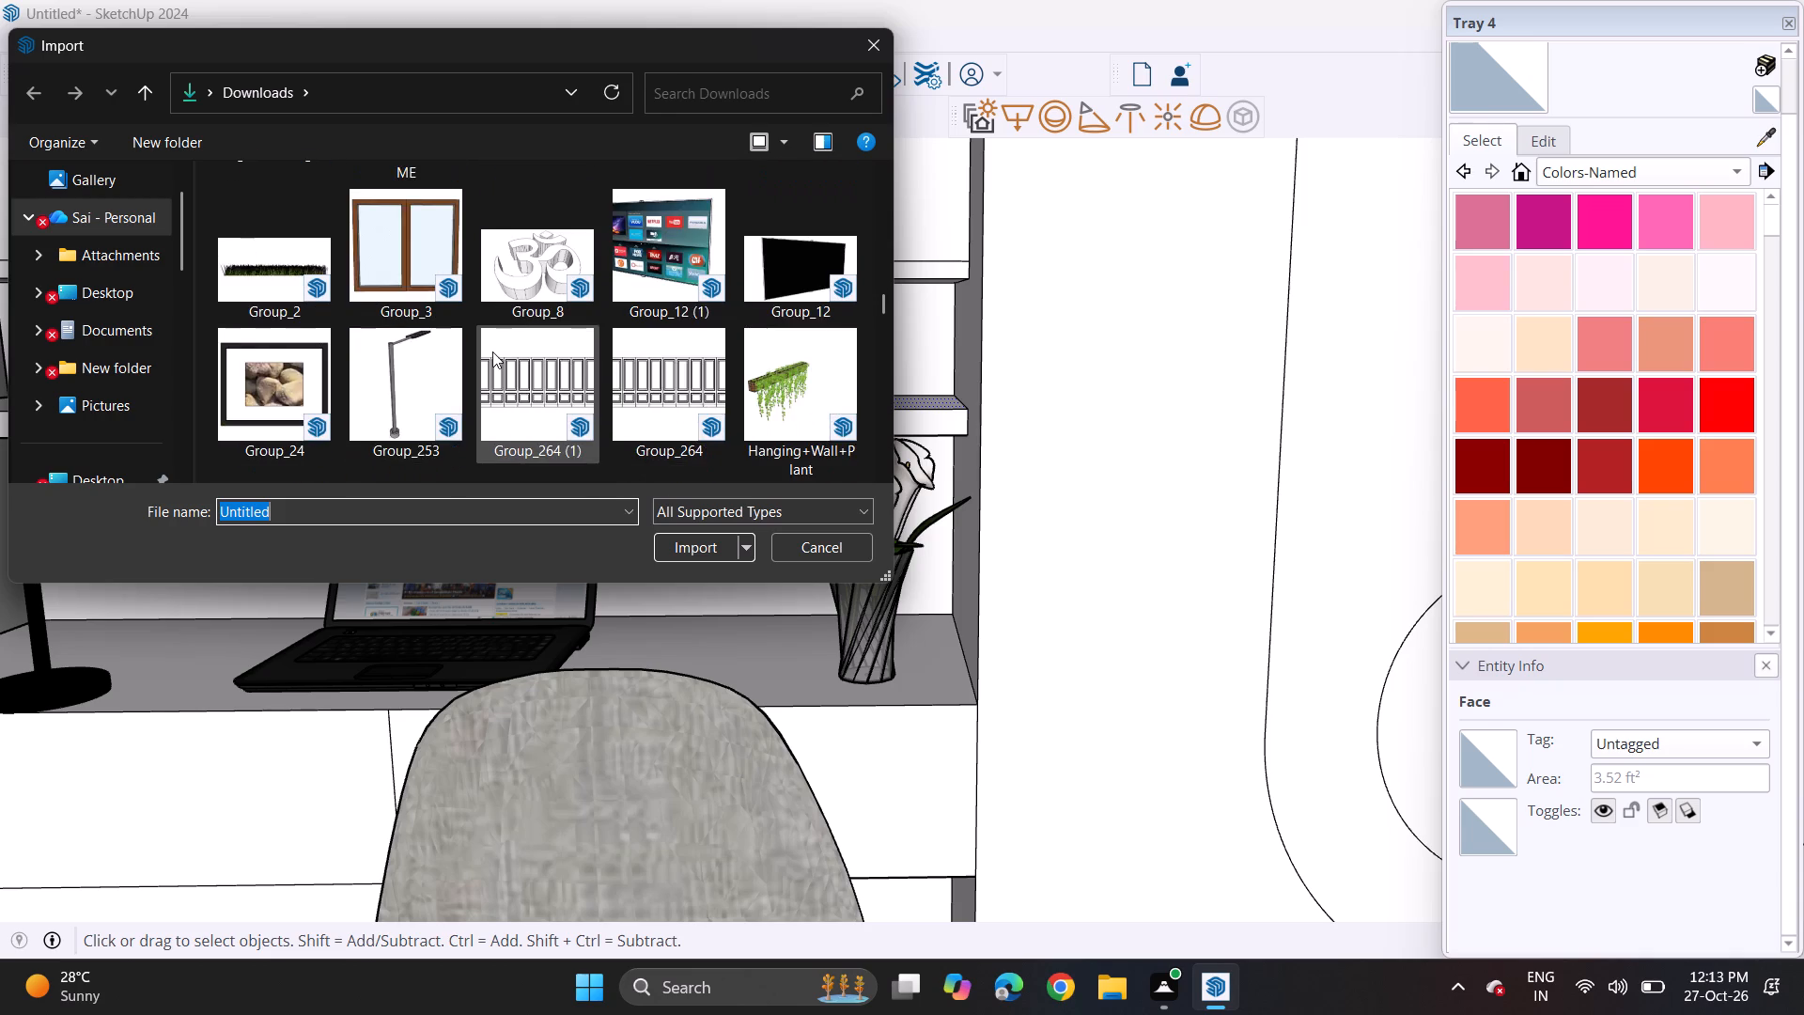
scroll(492, 351, down, 5)
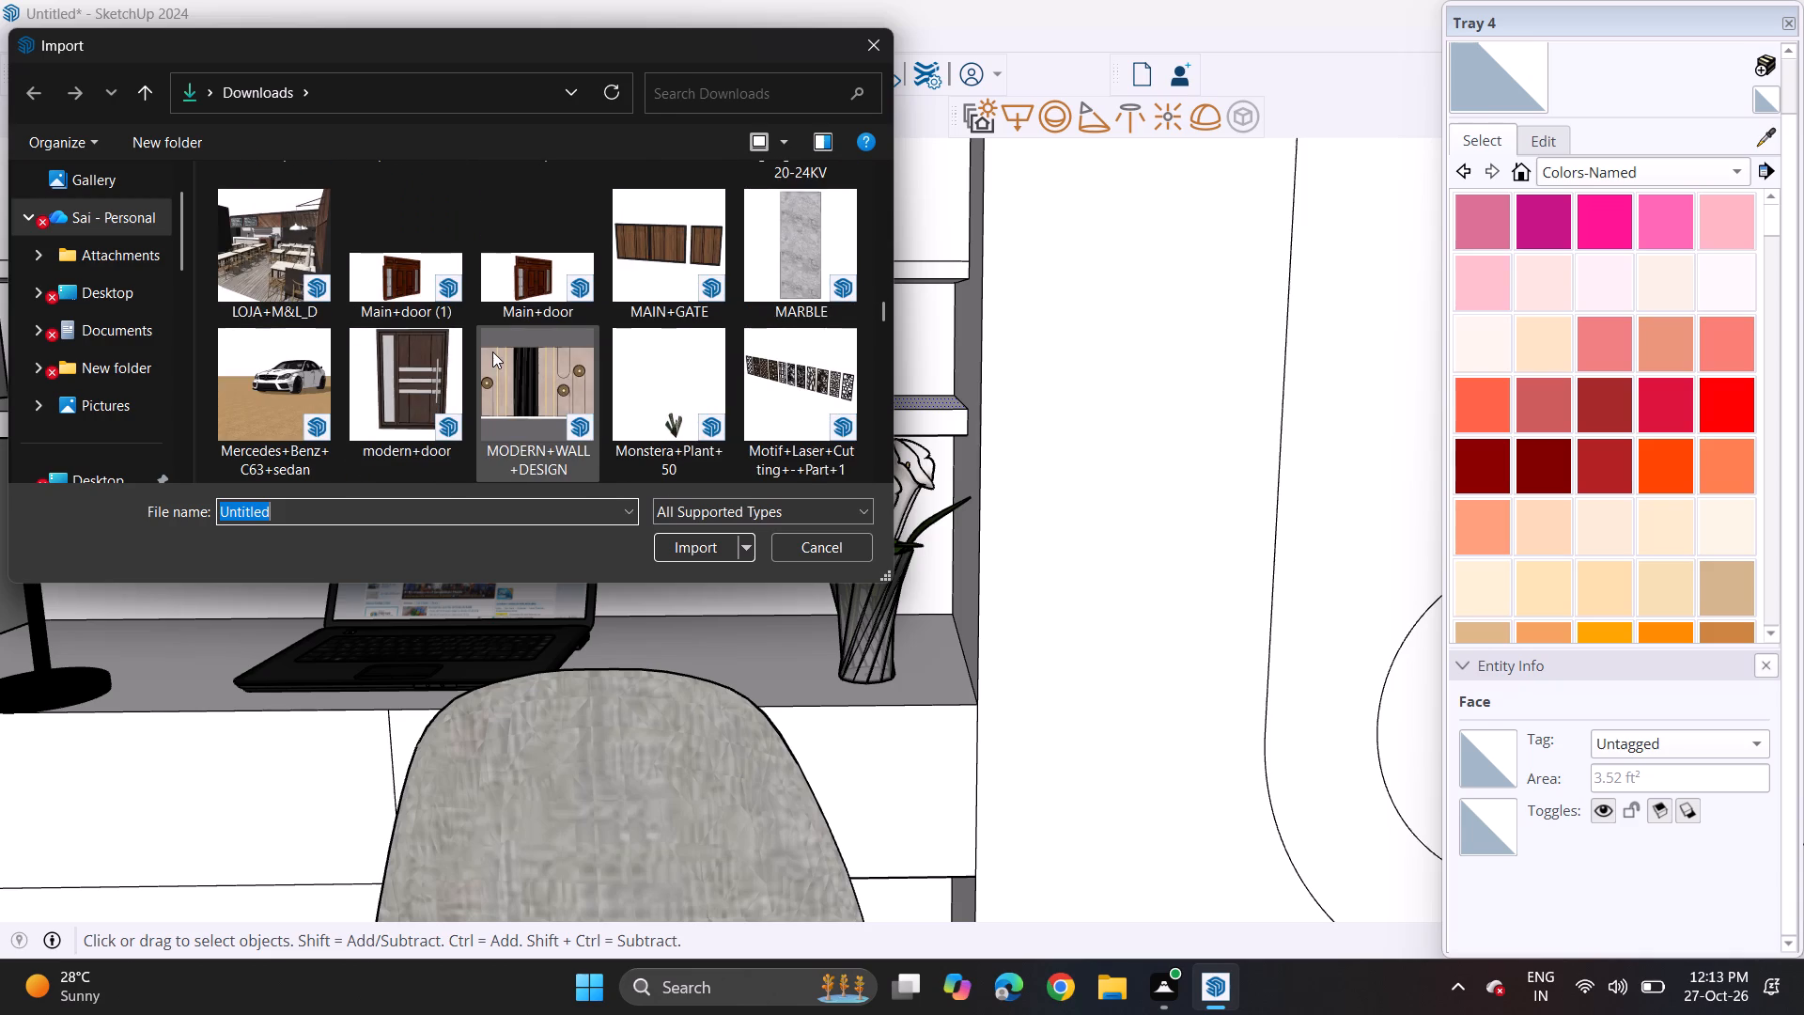
scroll(492, 351, down, 3)
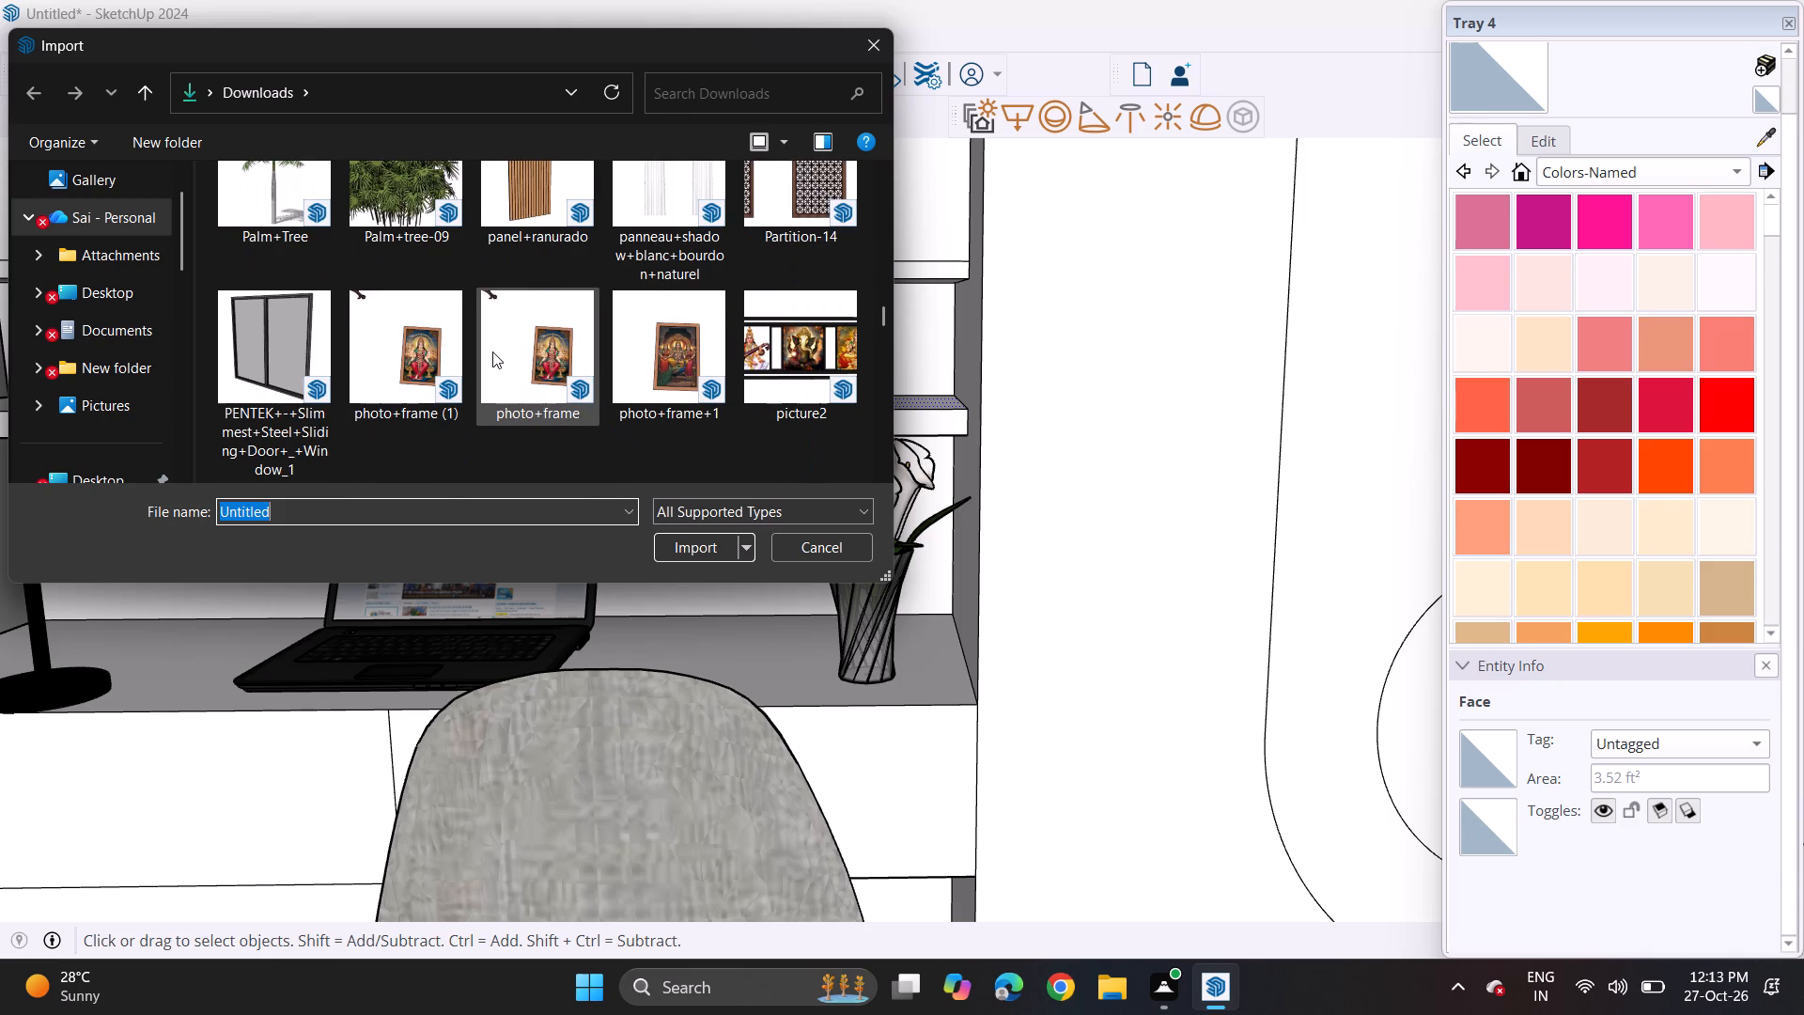
scroll(492, 351, down, 5)
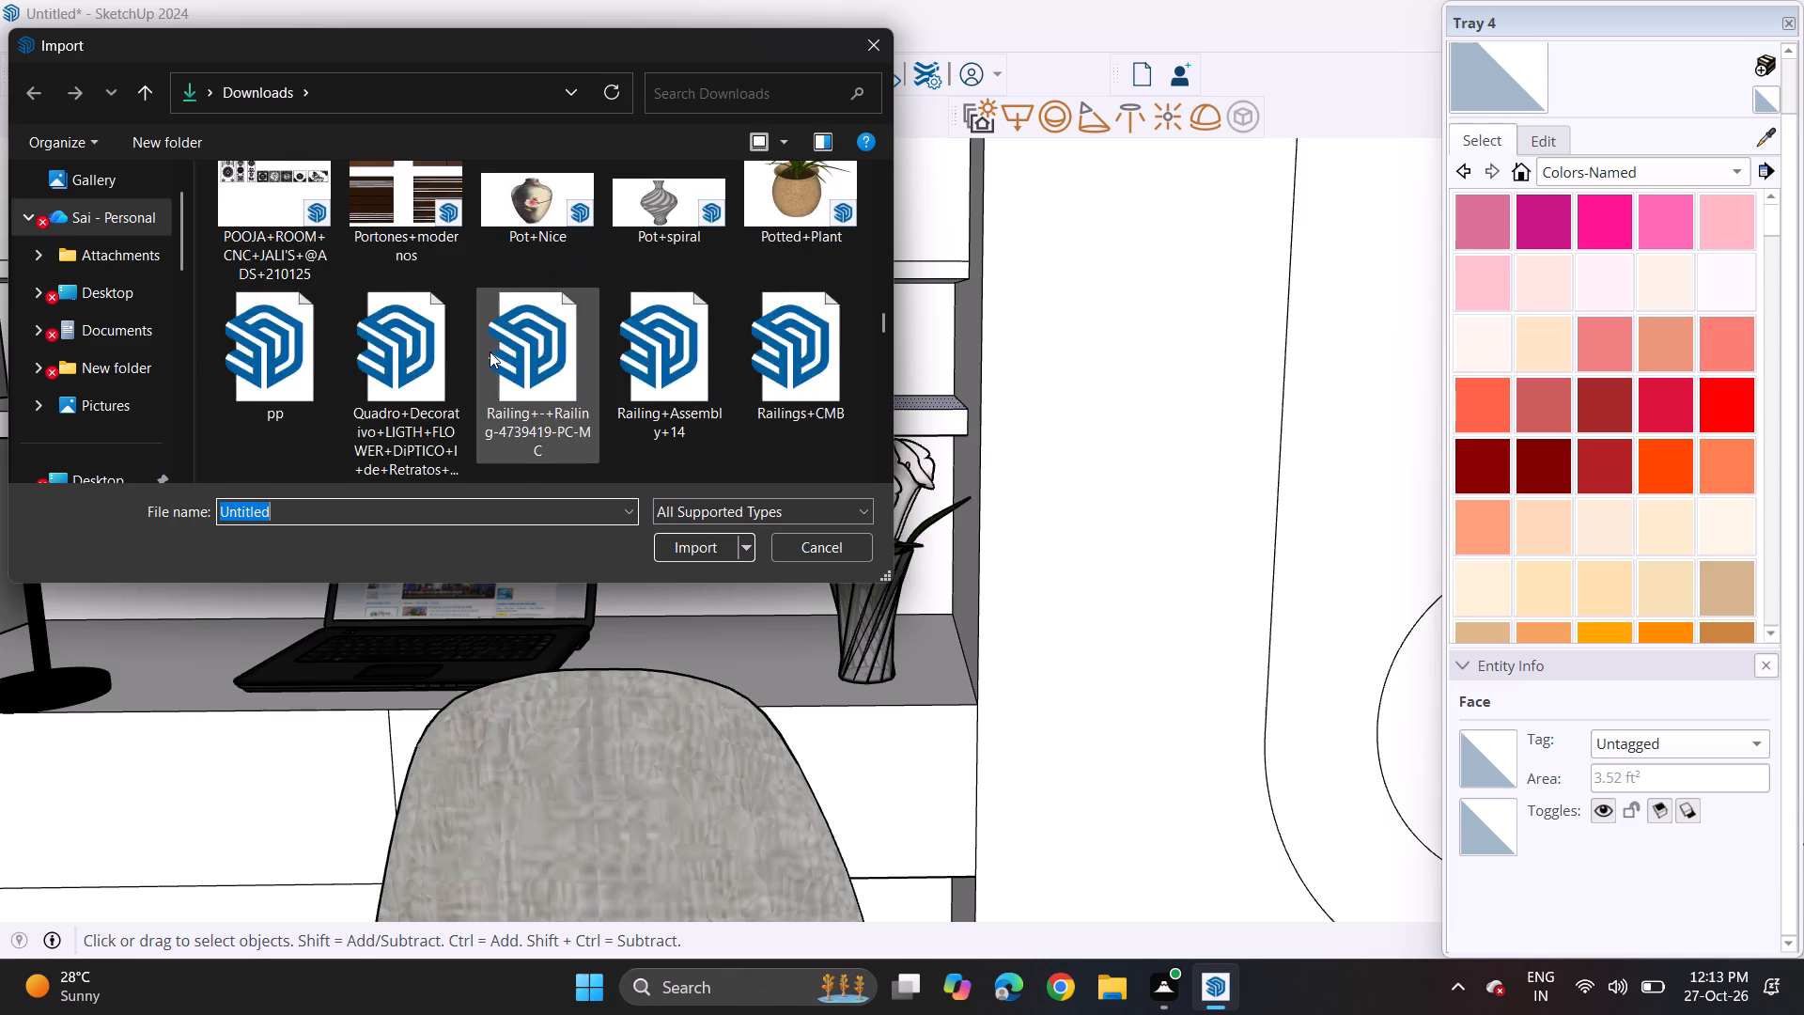
scroll(490, 351, down, 2)
scroll(490, 351, up, 1)
scroll(490, 351, down, 2)
scroll(490, 351, up, 1)
scroll(490, 351, down, 4)
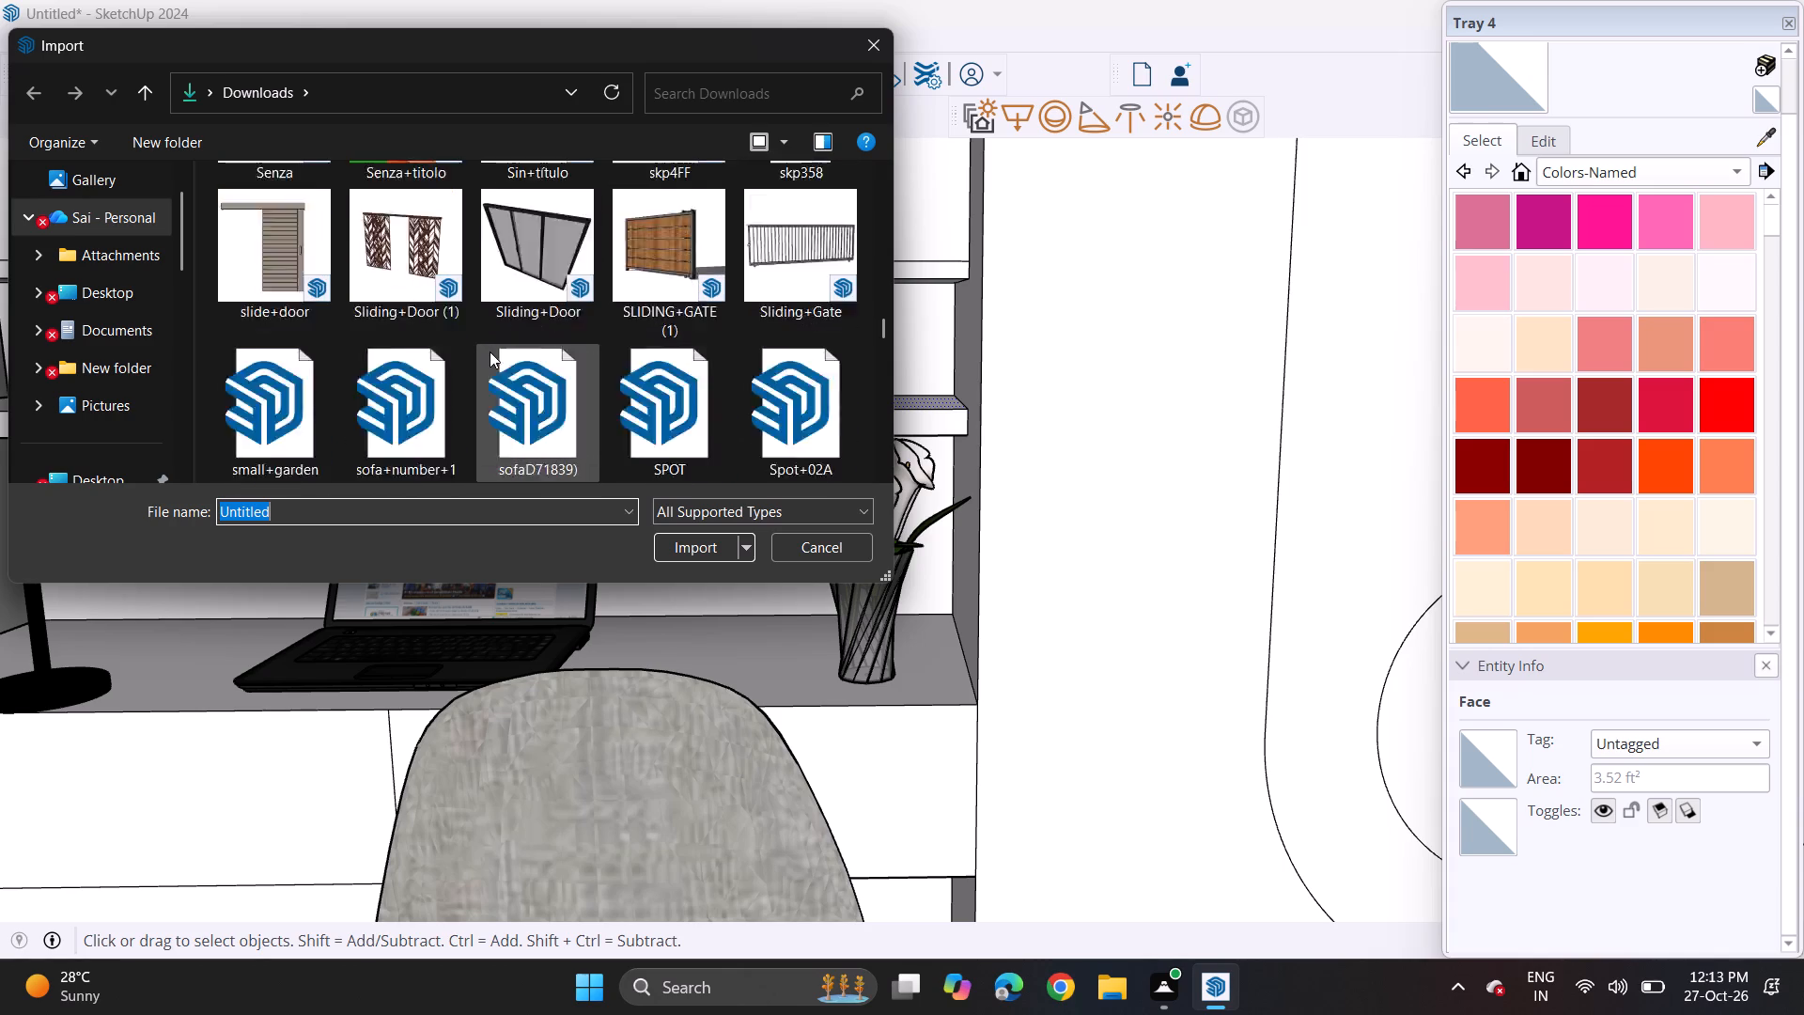
scroll(490, 351, down, 4)
scroll(486, 351, up, 1)
scroll(486, 351, down, 1)
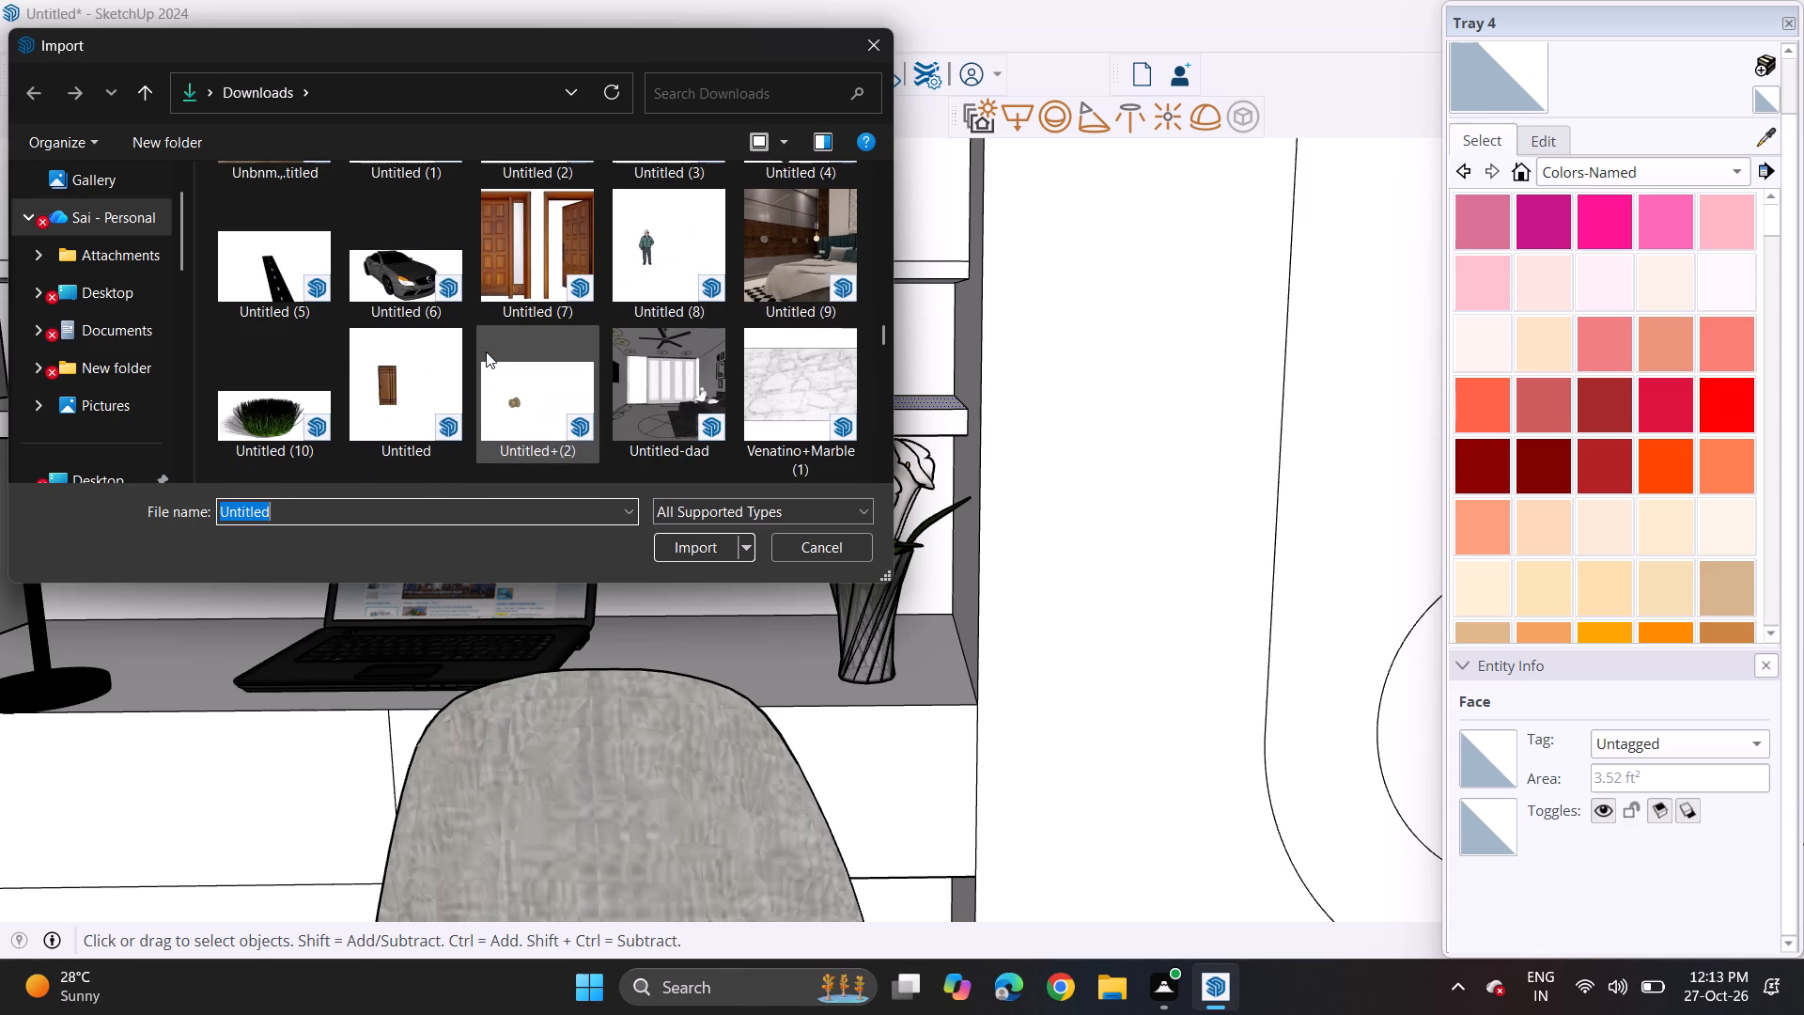
scroll(486, 351, down, 6)
scroll(486, 351, up, 1)
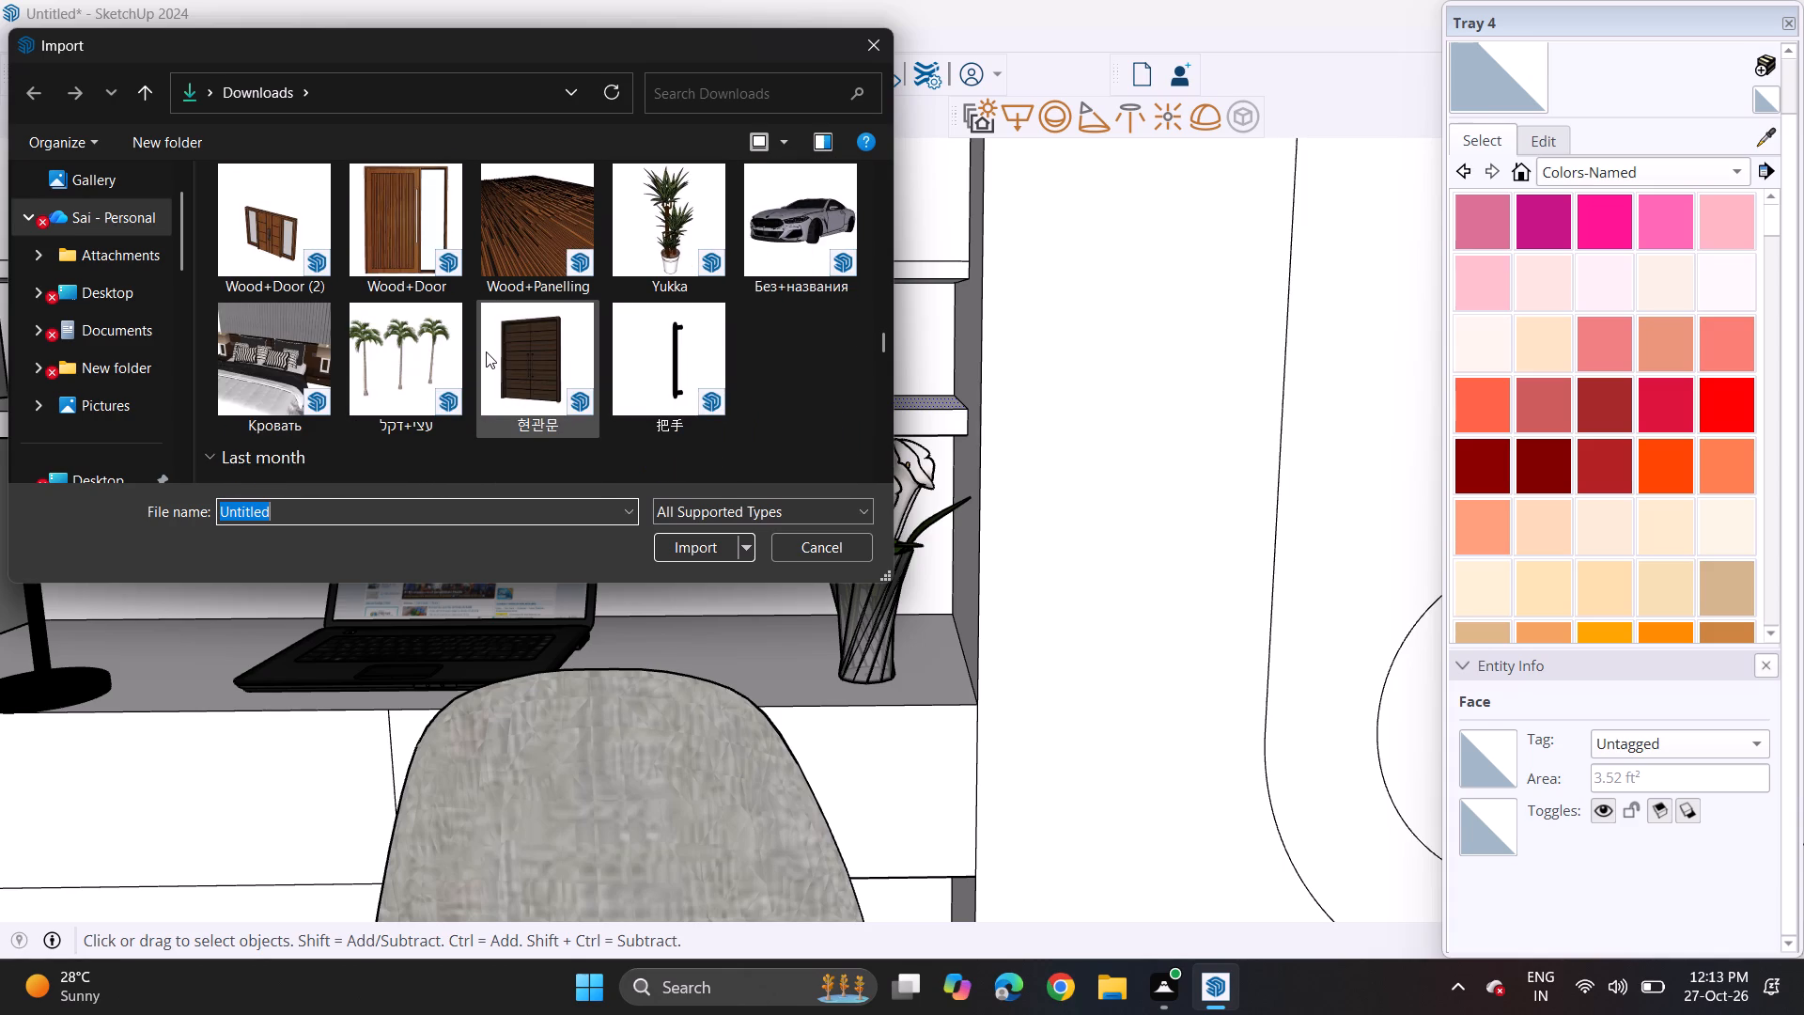
scroll(486, 351, down, 2)
scroll(486, 351, up, 7)
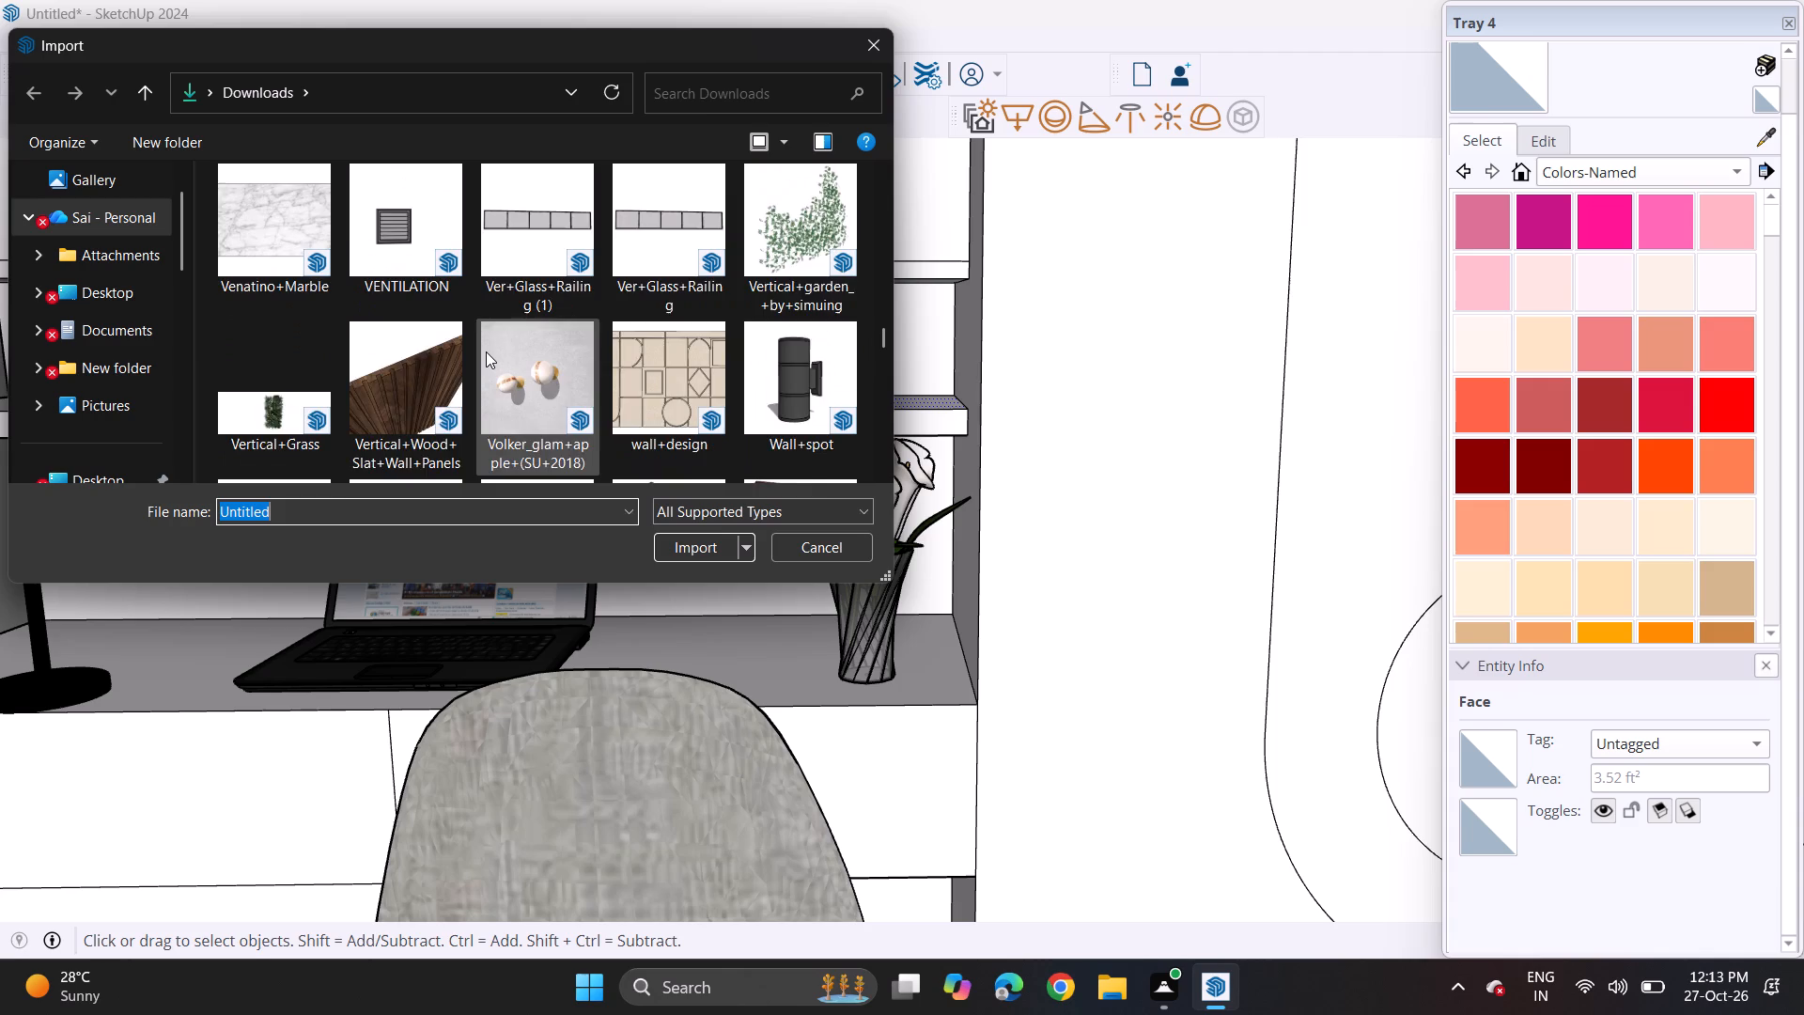
scroll(486, 351, up, 10)
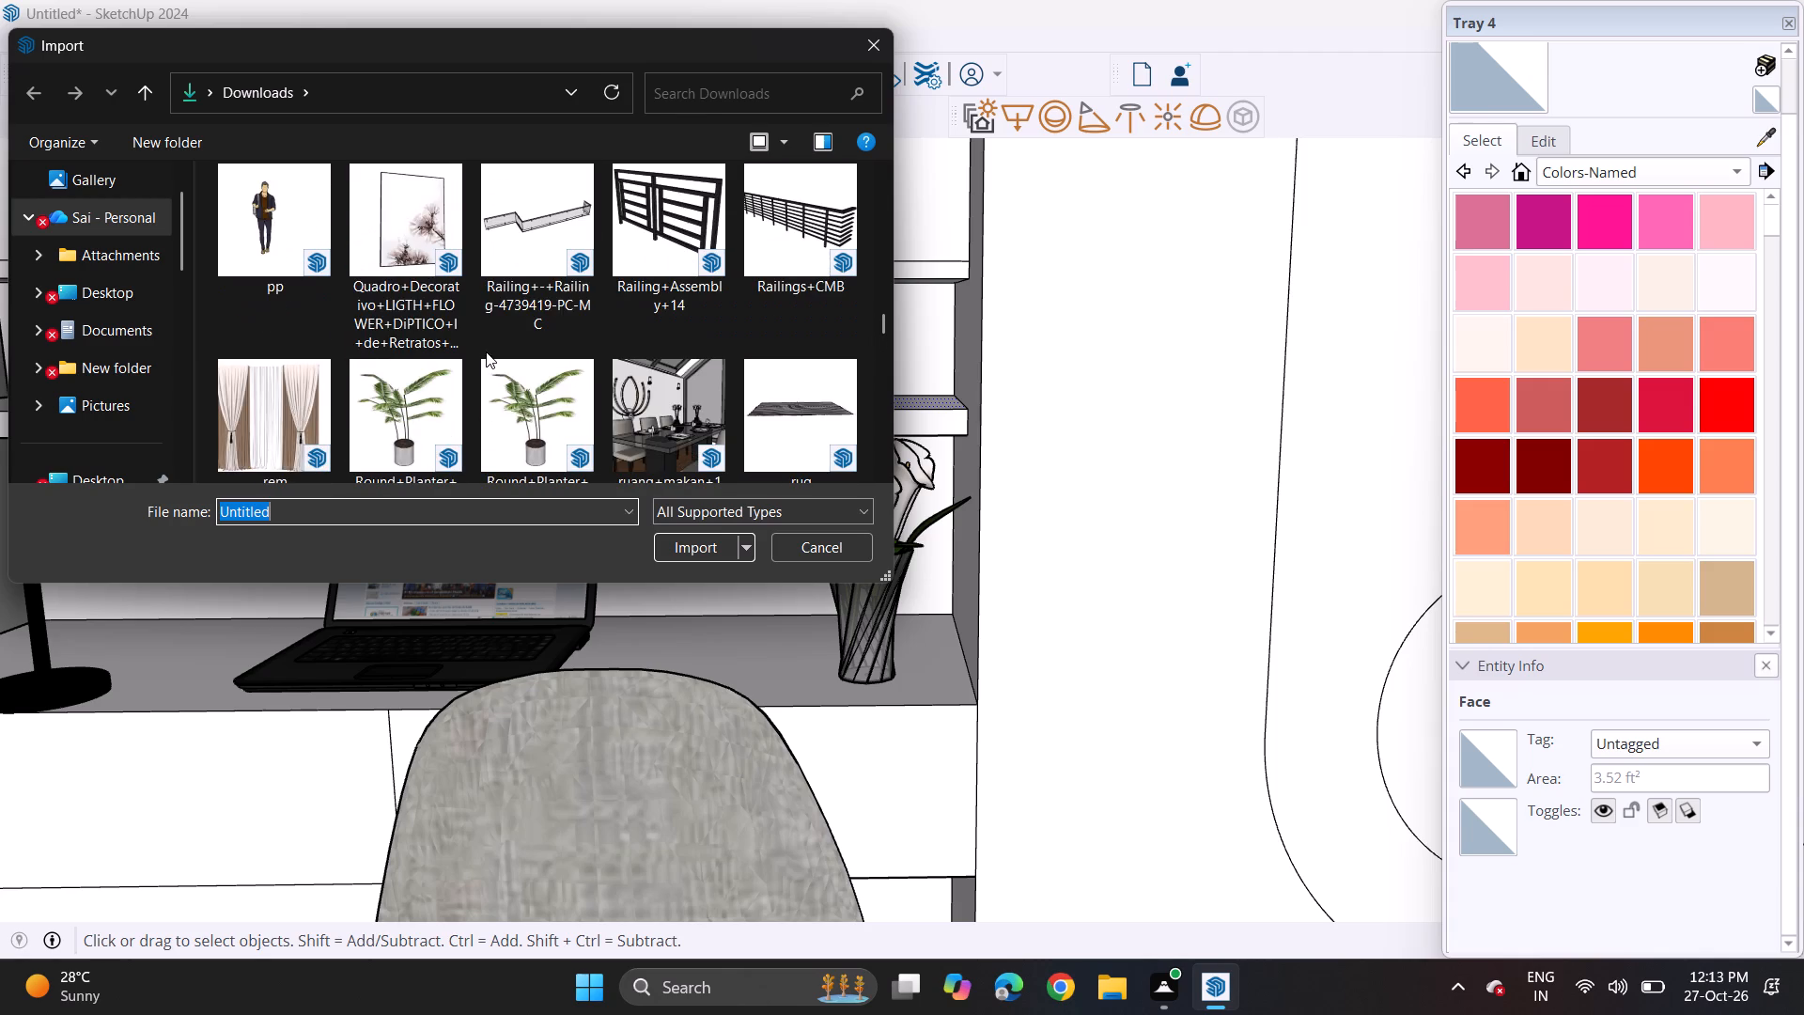
scroll(486, 351, up, 6)
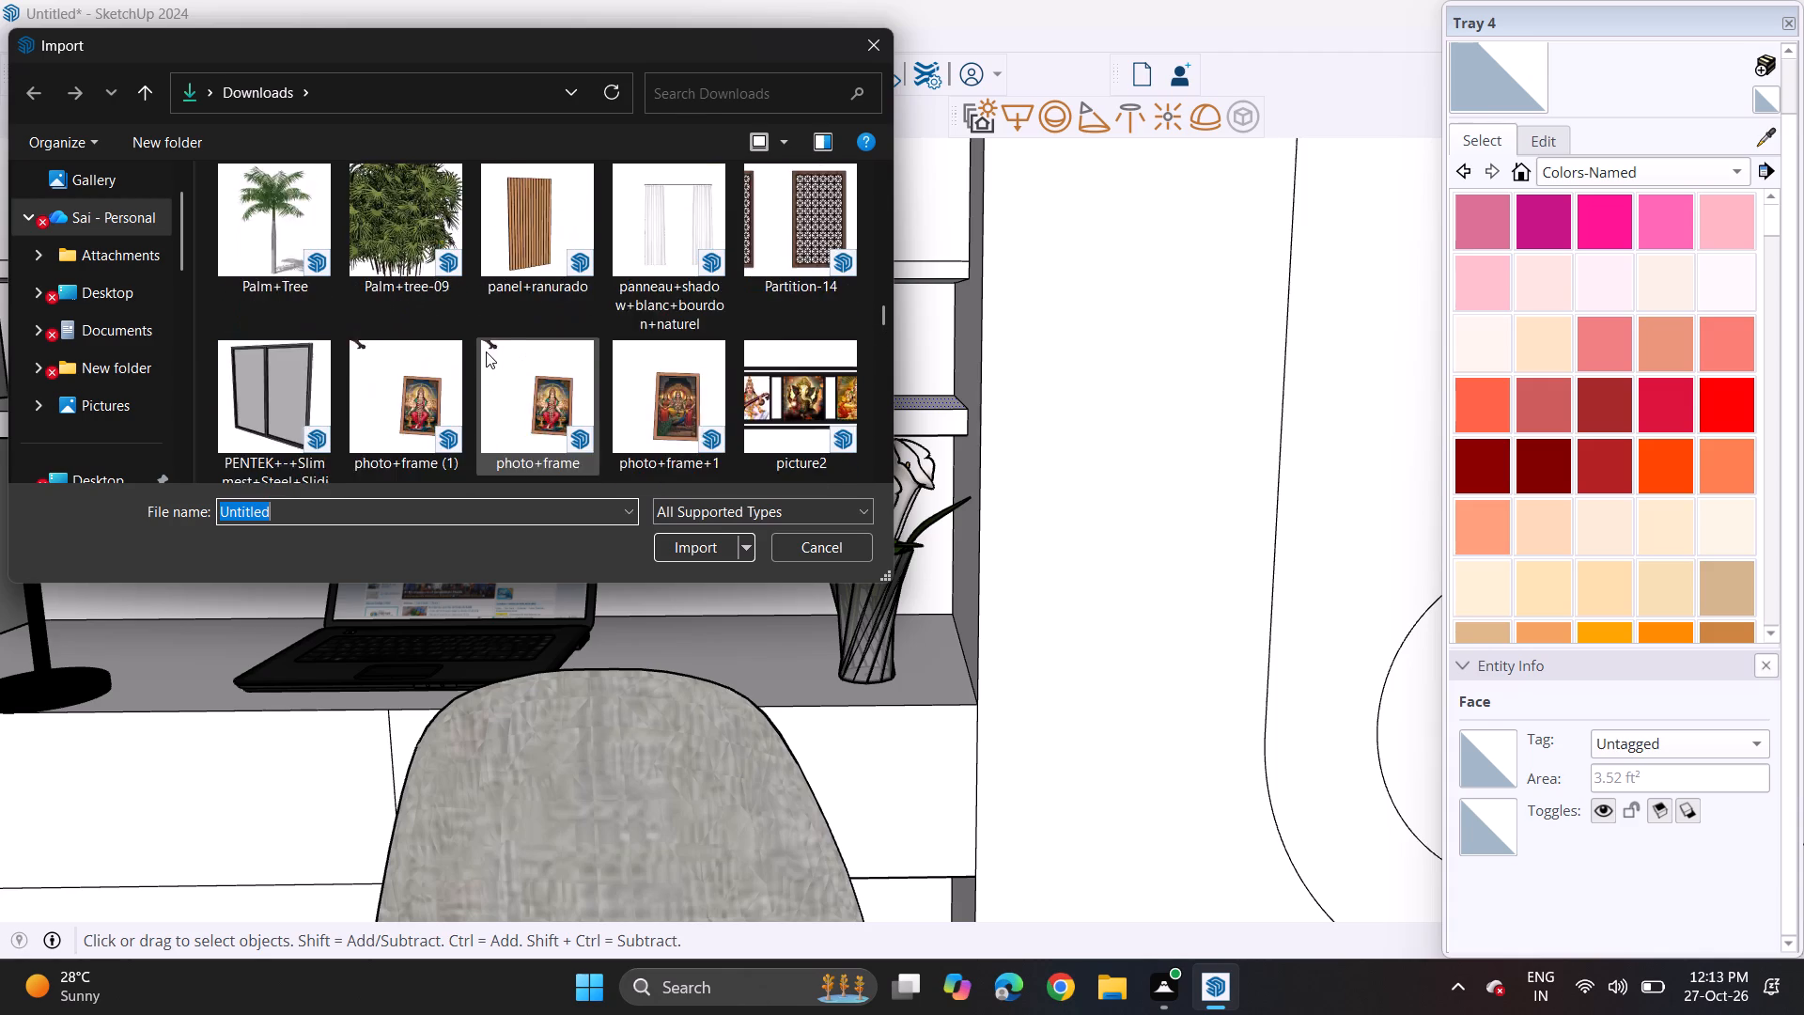
scroll(486, 351, up, 3)
scroll(486, 351, down, 1)
scroll(486, 351, up, 4)
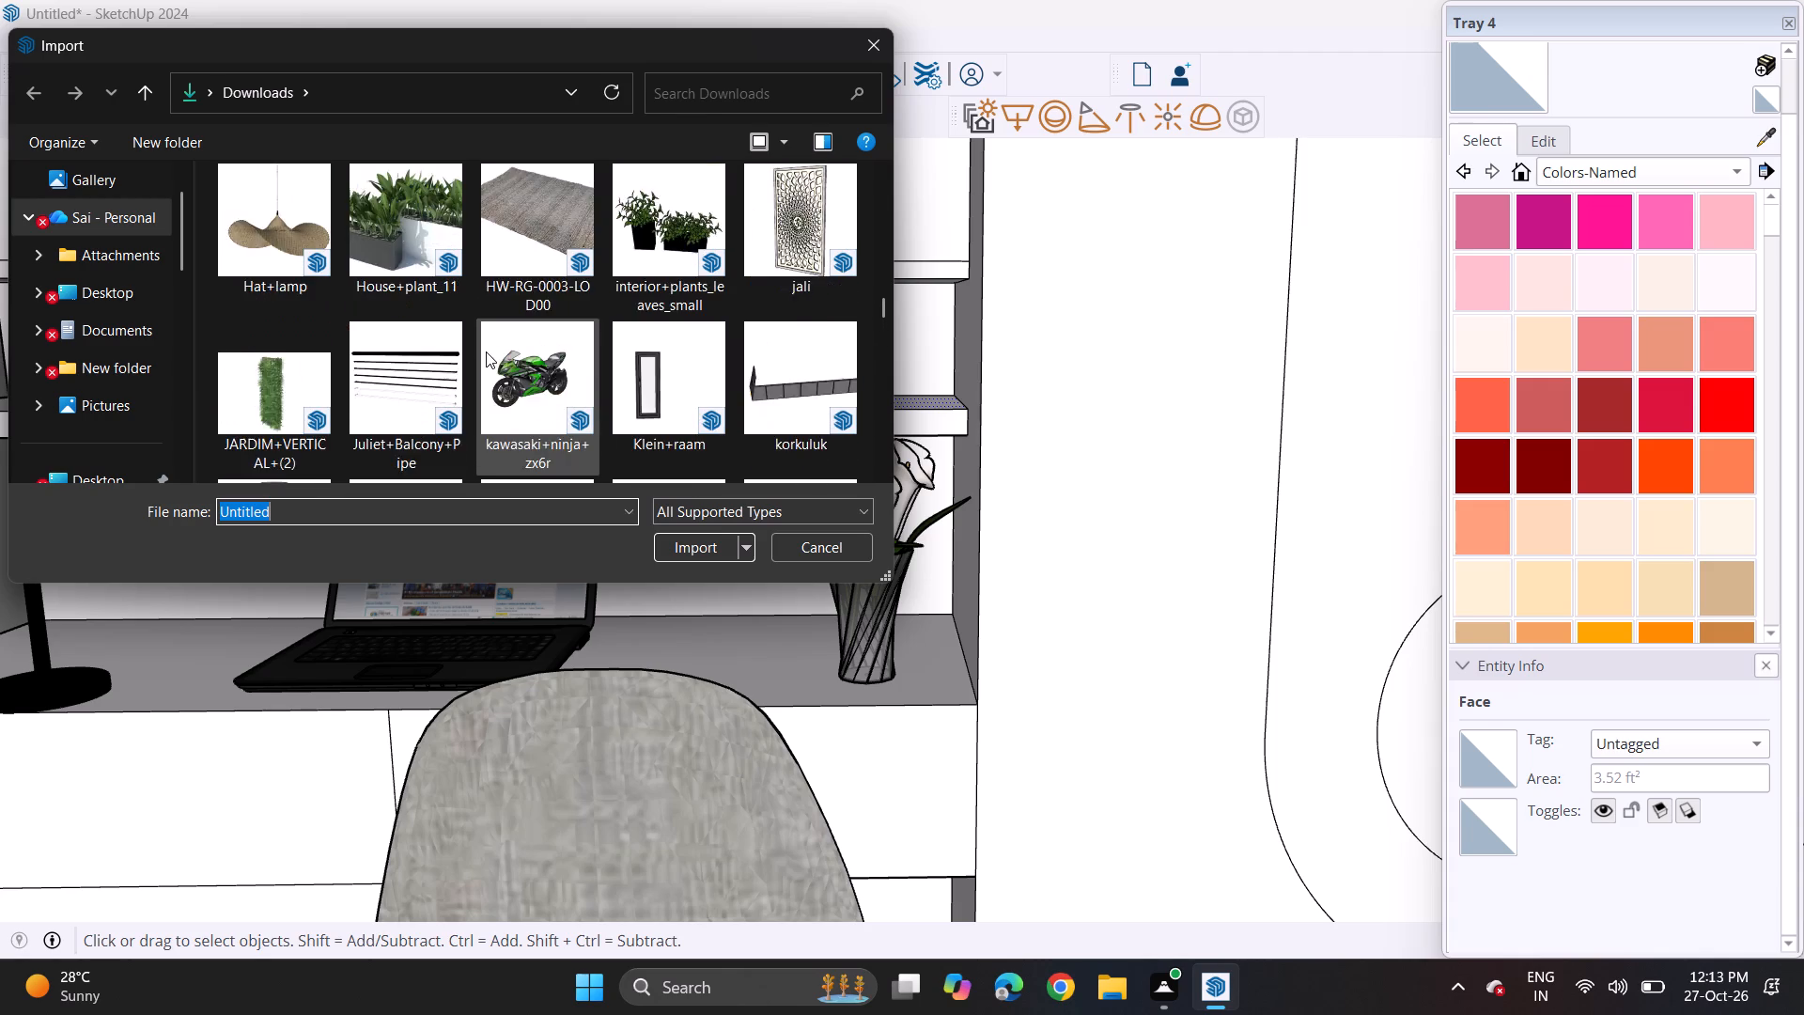
scroll(486, 351, up, 5)
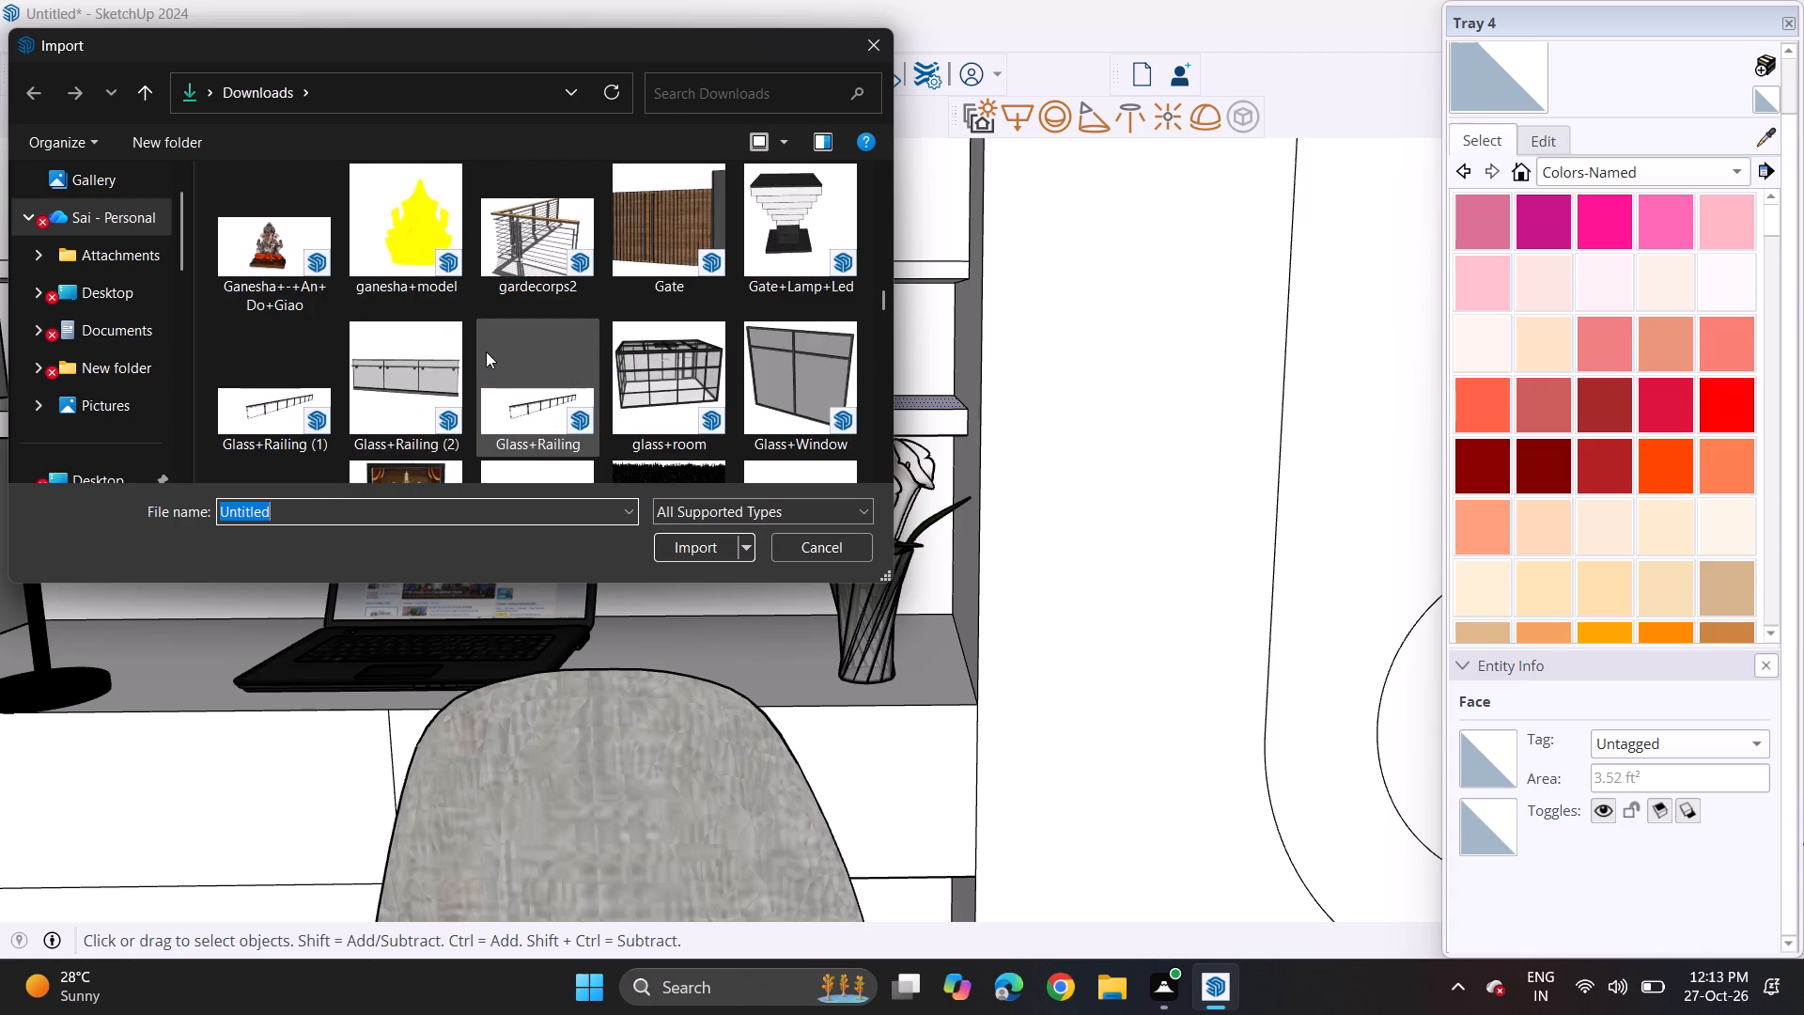
scroll(486, 351, up, 8)
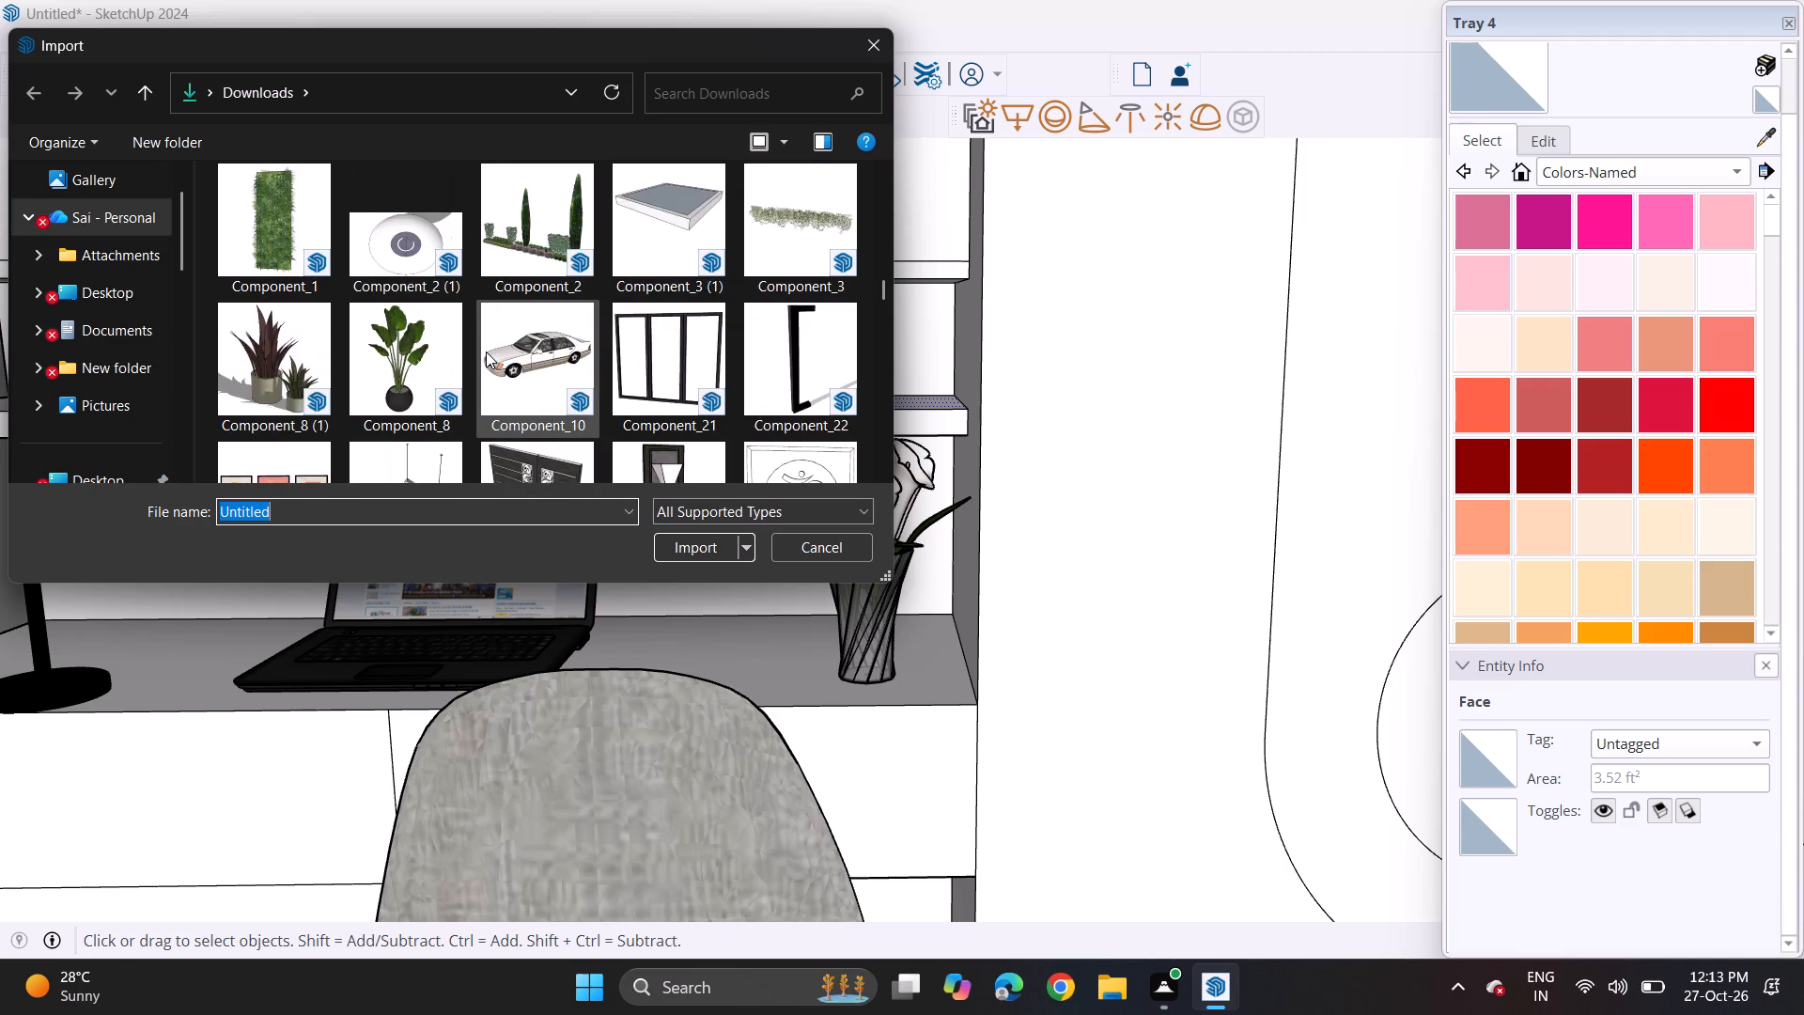
scroll(486, 351, up, 6)
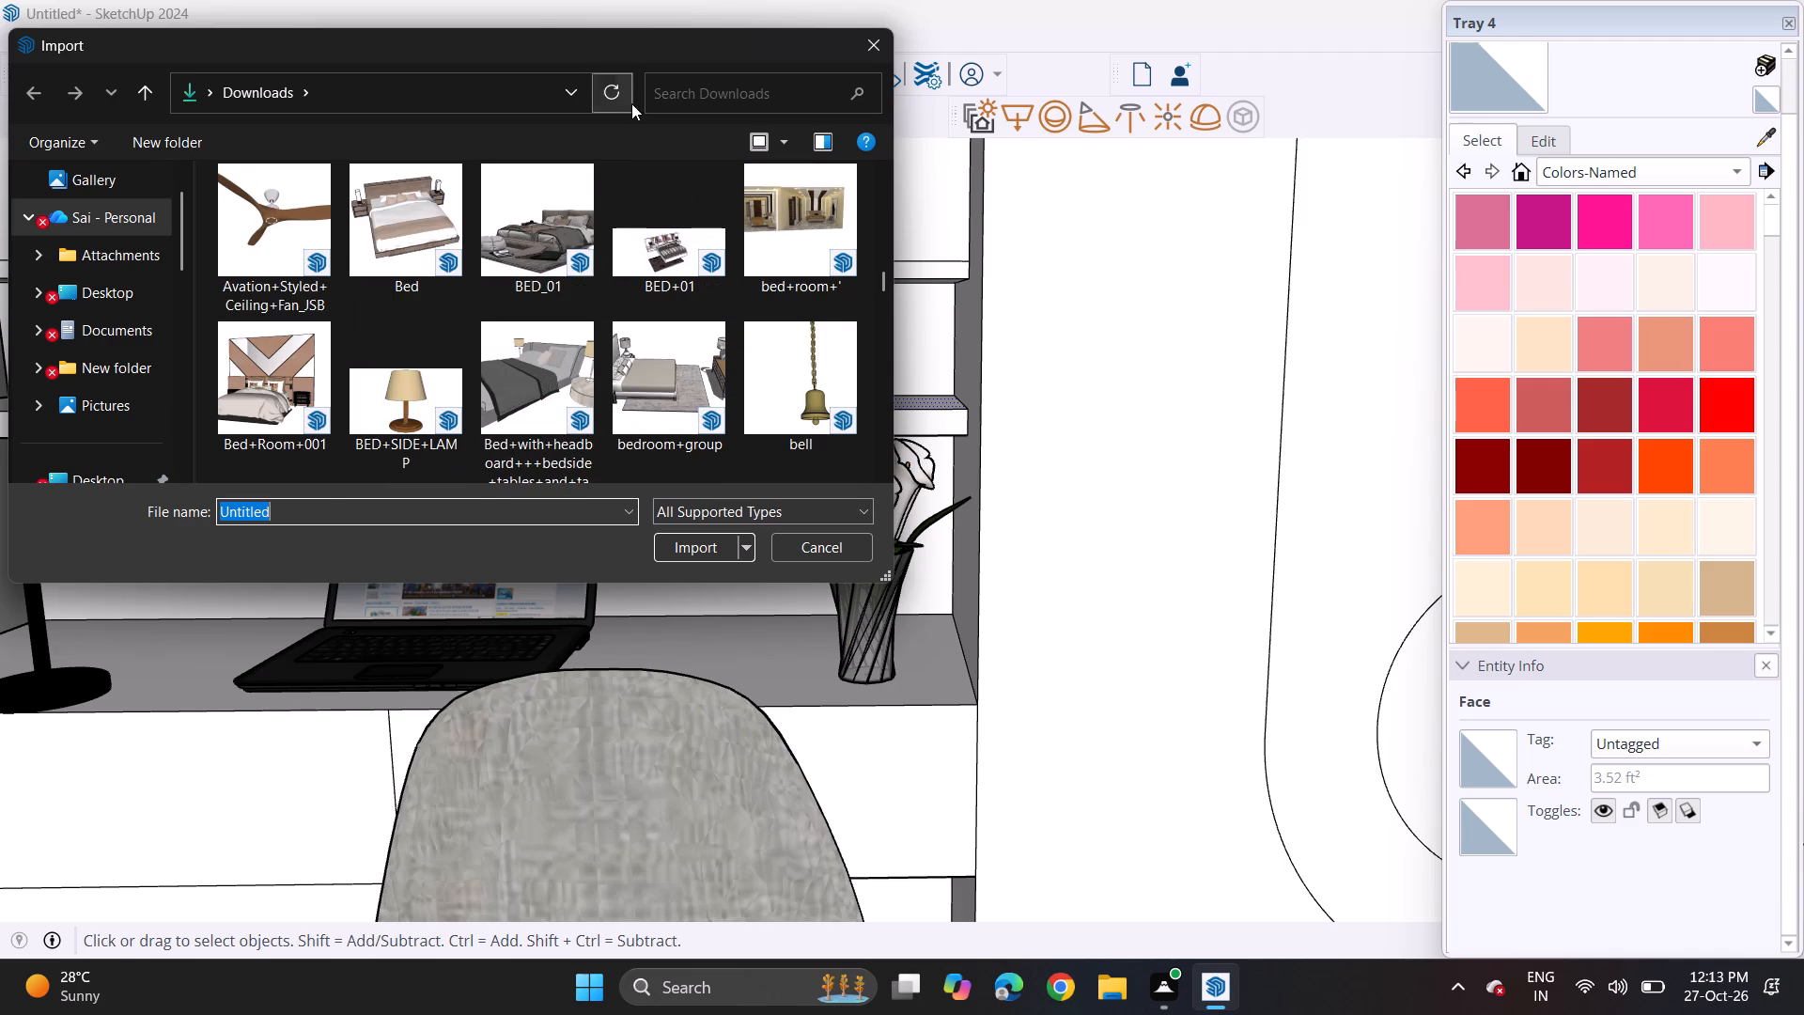
Search Downloads for "book", widen the search to This PC, and clear the search again.
click(643, 98)
click(667, 82)
click(731, 93)
text(book)
key(Return)
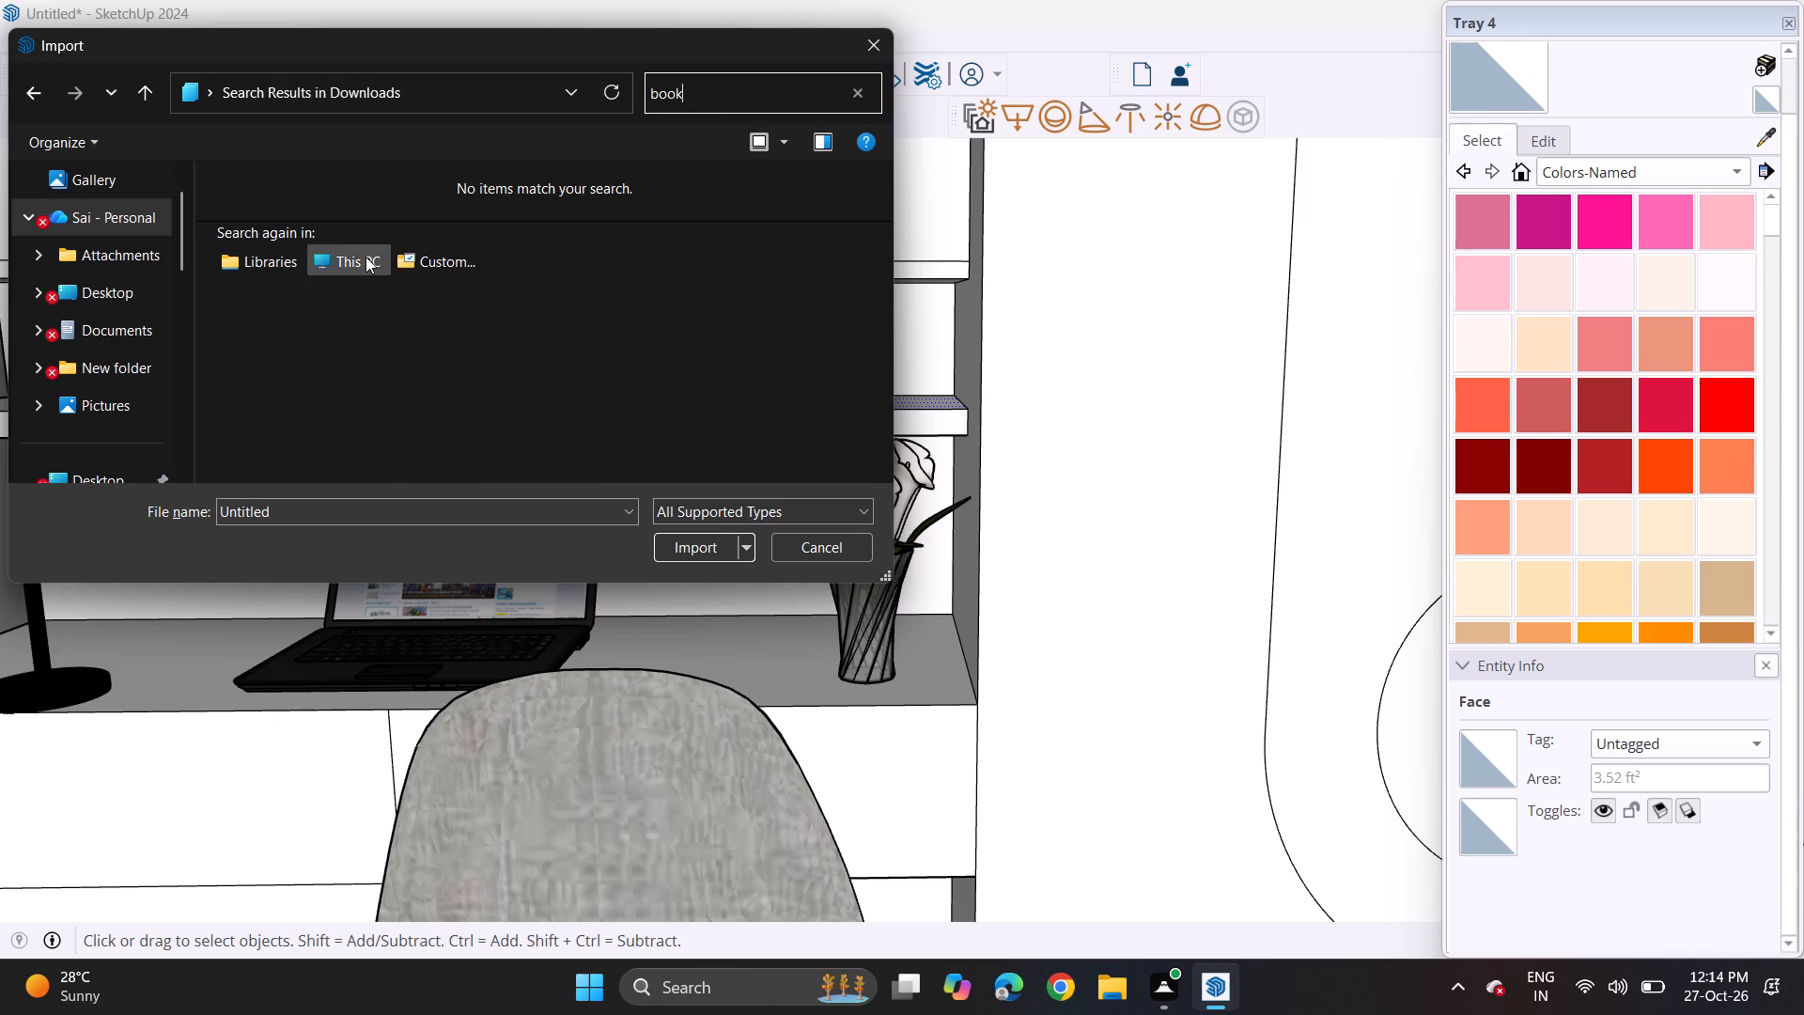
click(365, 257)
click(375, 294)
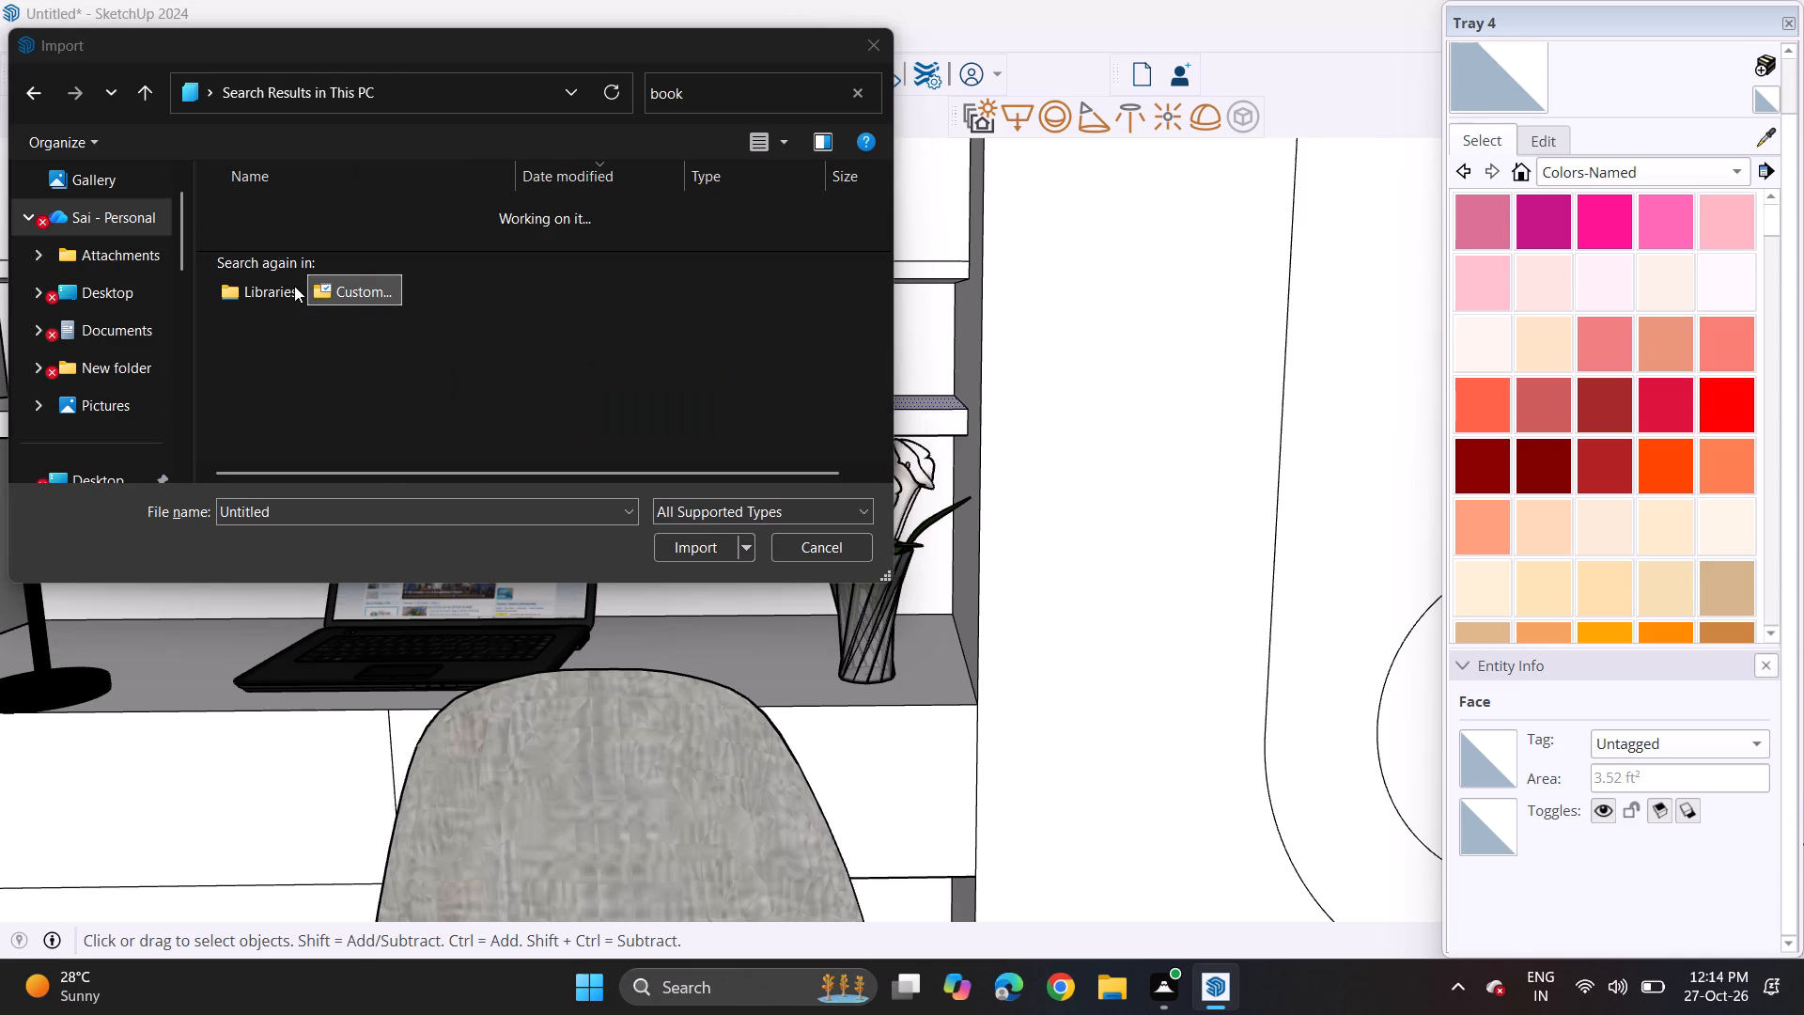
click(294, 286)
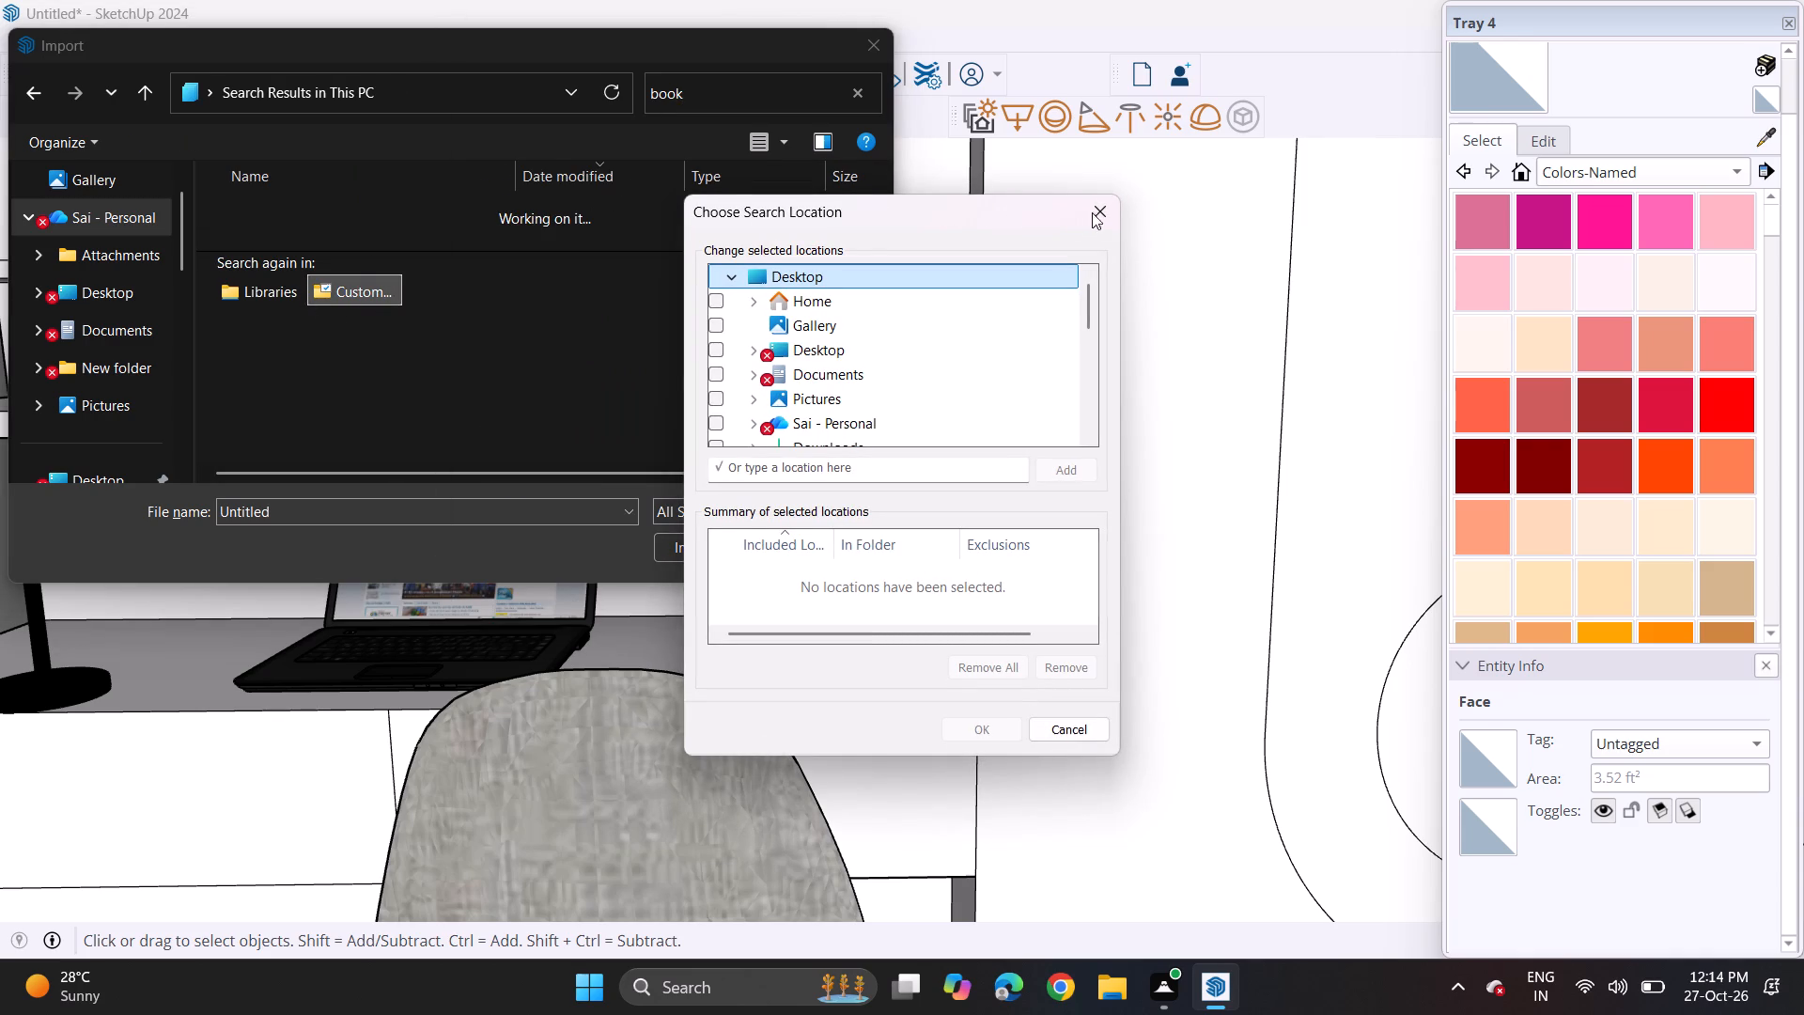
click(1092, 212)
click(856, 91)
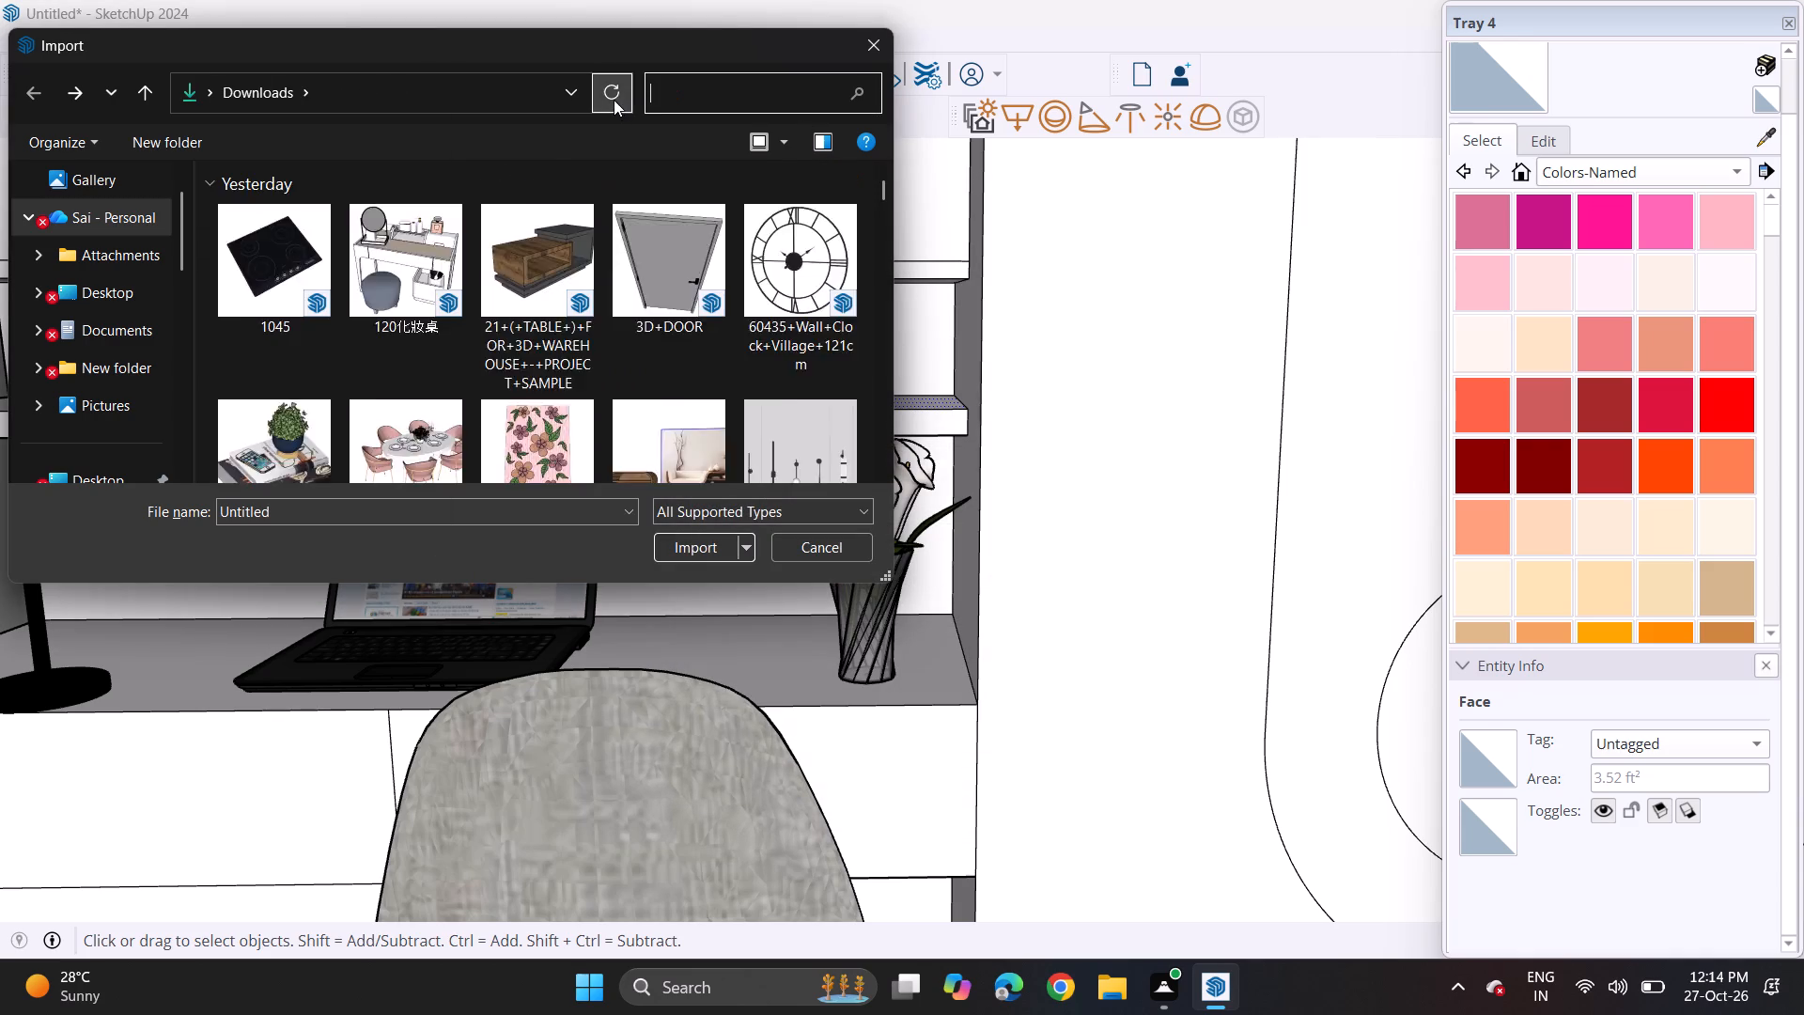
Look through the model thumbnails in Downloads for a books or plant decor piece for the shelf.
click(614, 100)
scroll(509, 293, up, 3)
scroll(509, 293, down, 1)
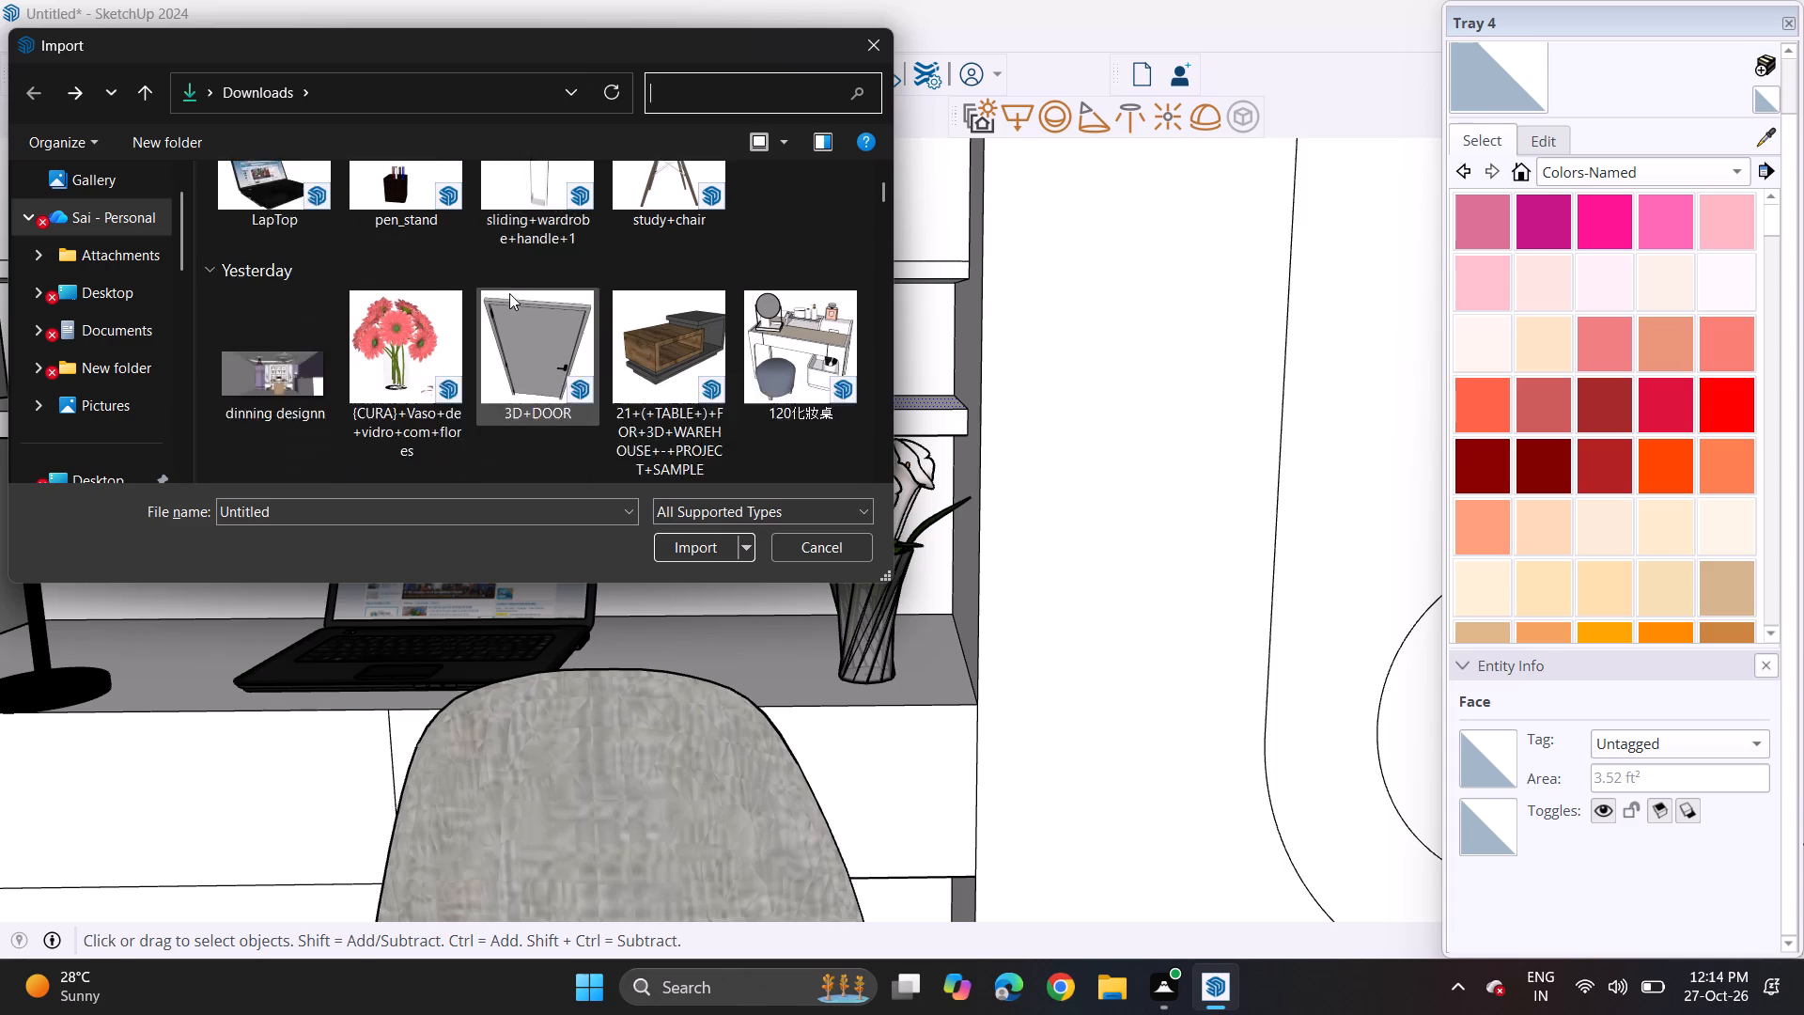
scroll(509, 293, down, 7)
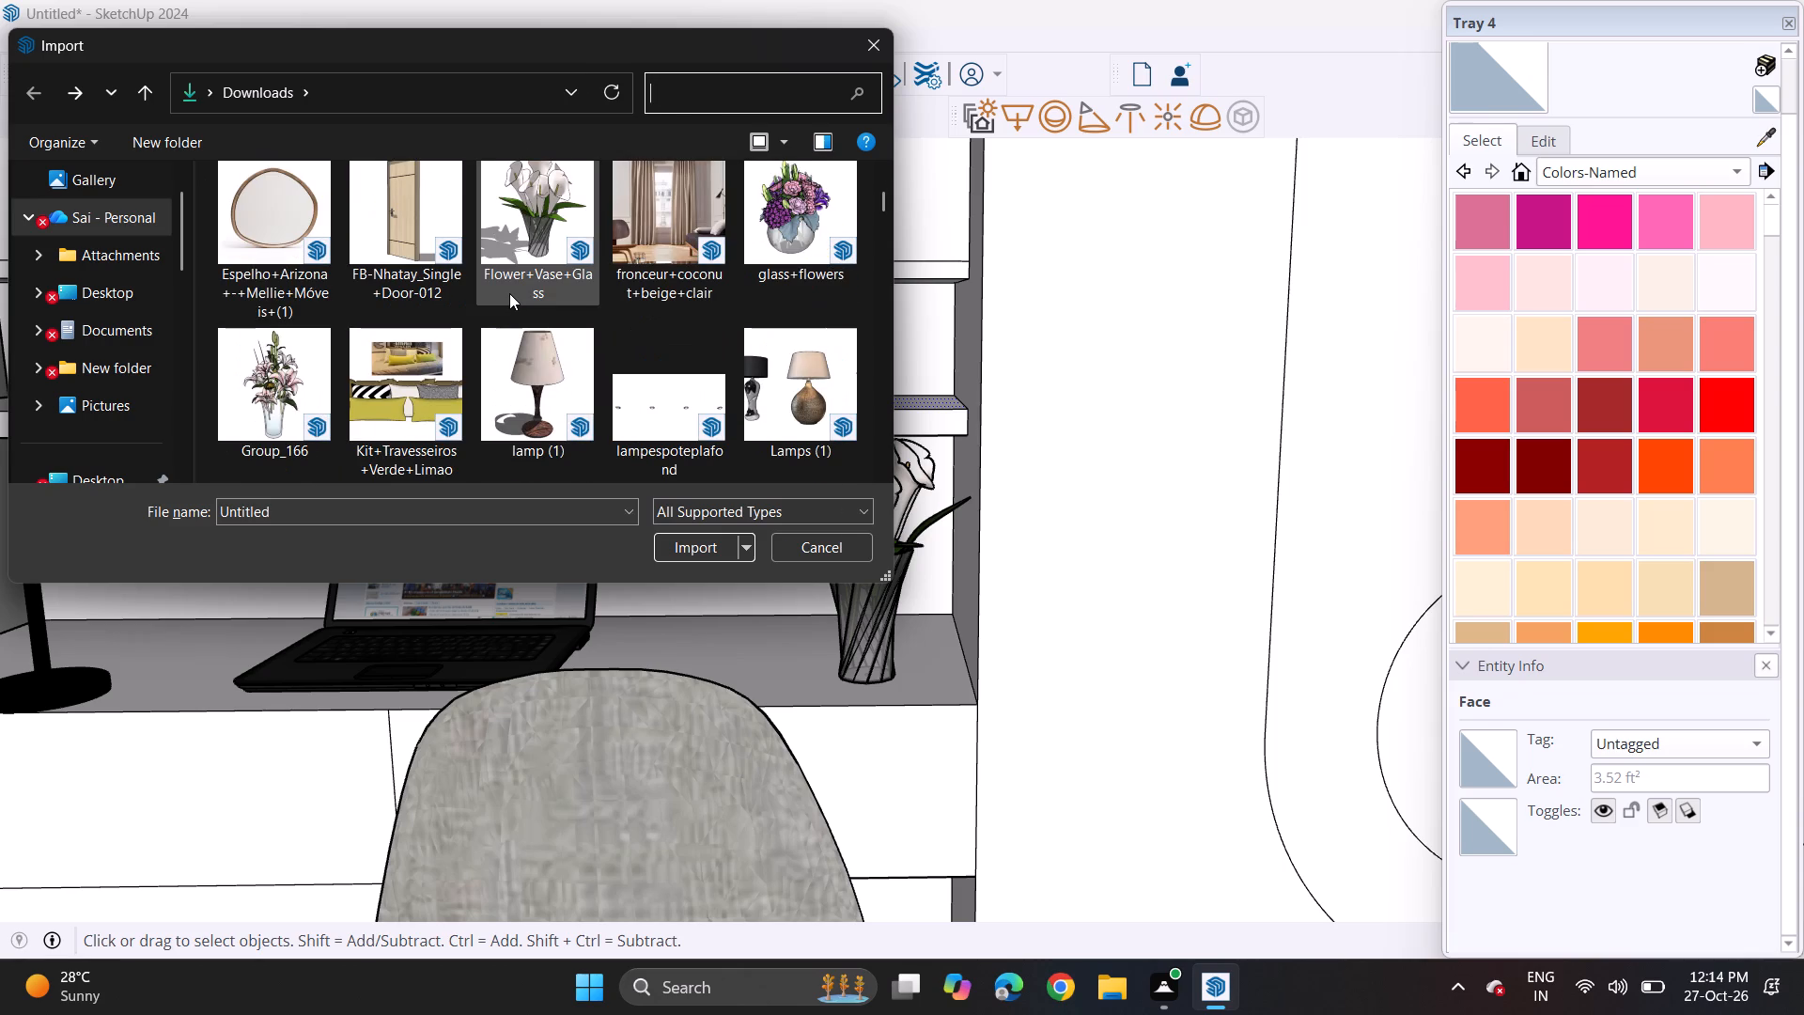
scroll(509, 293, down, 2)
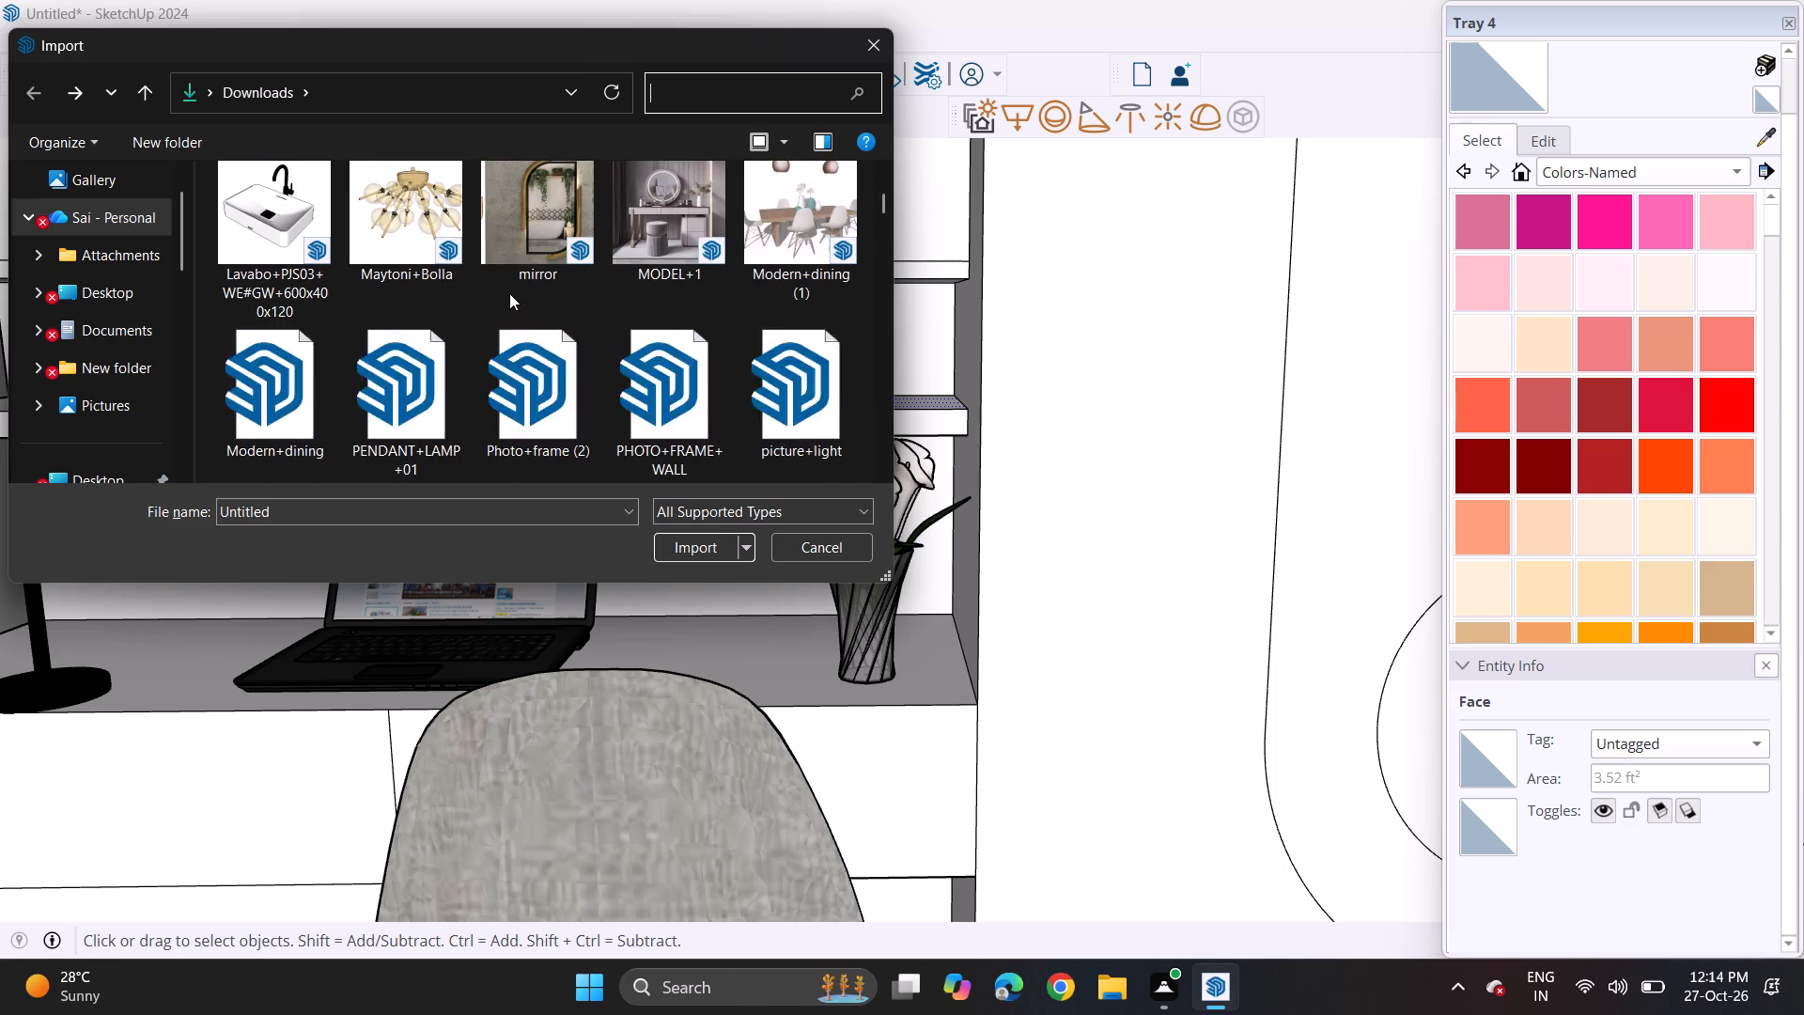
scroll(509, 293, down, 3)
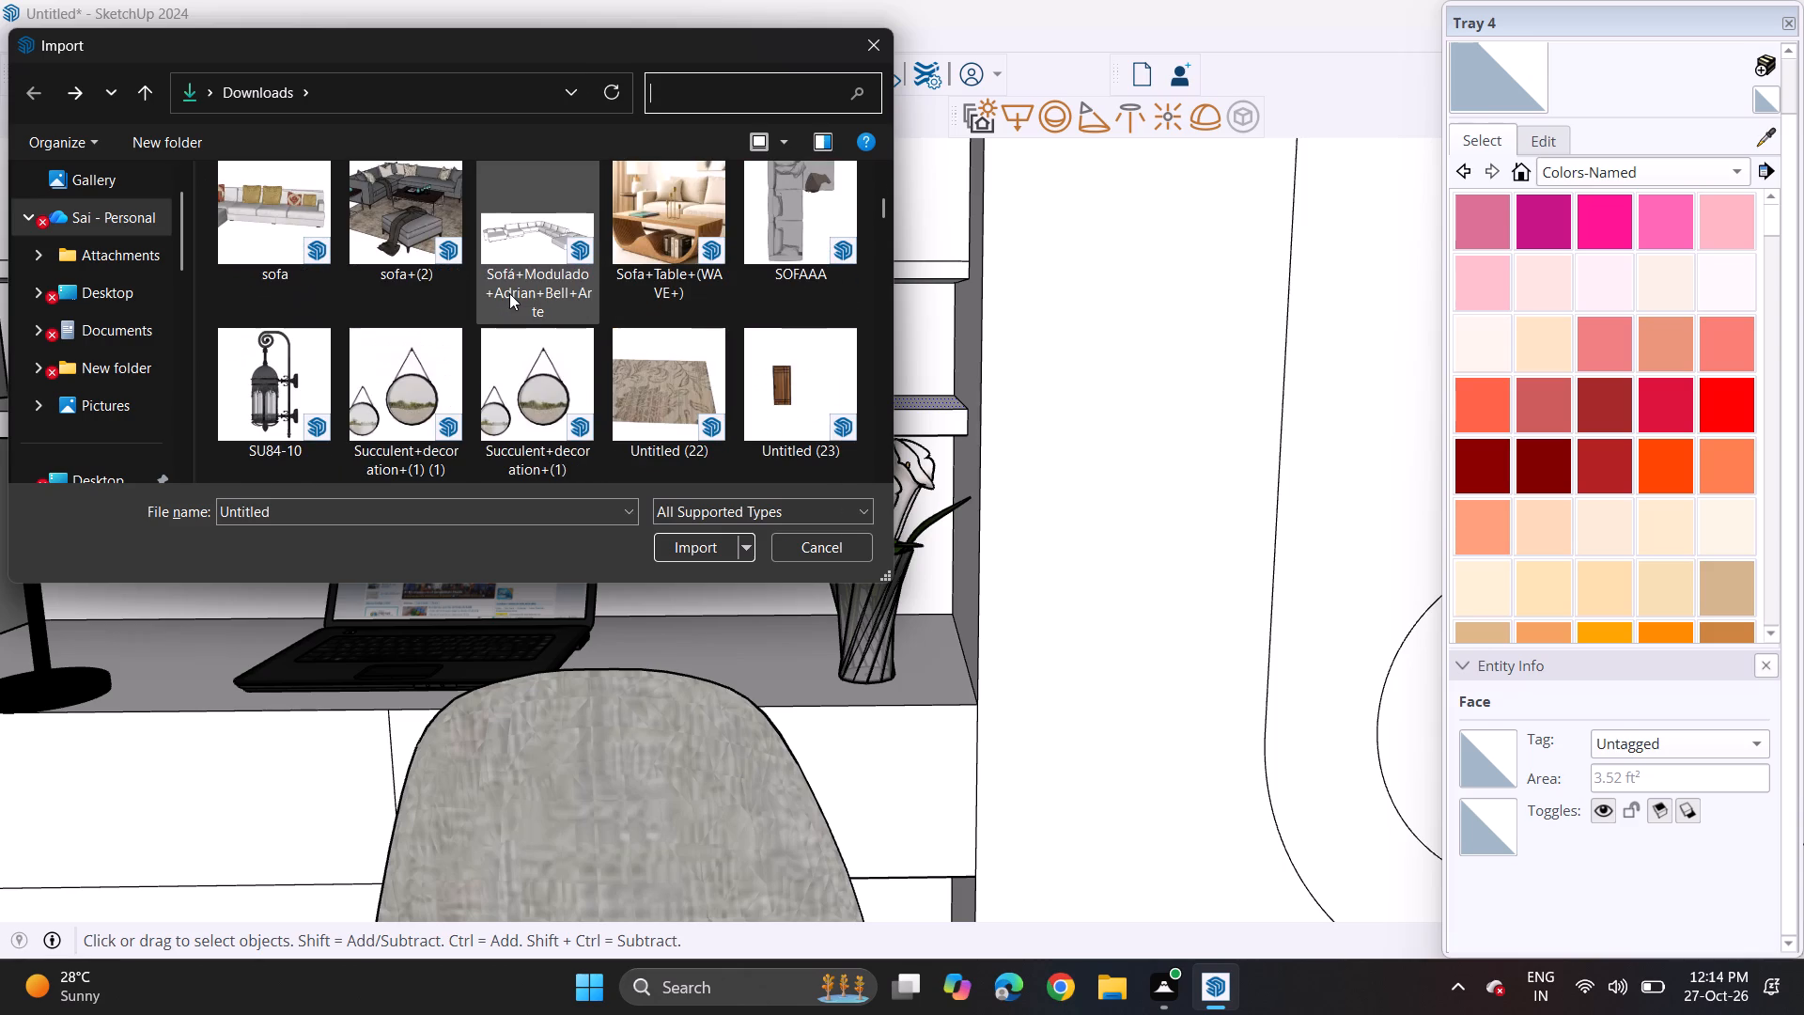
scroll(509, 293, down, 3)
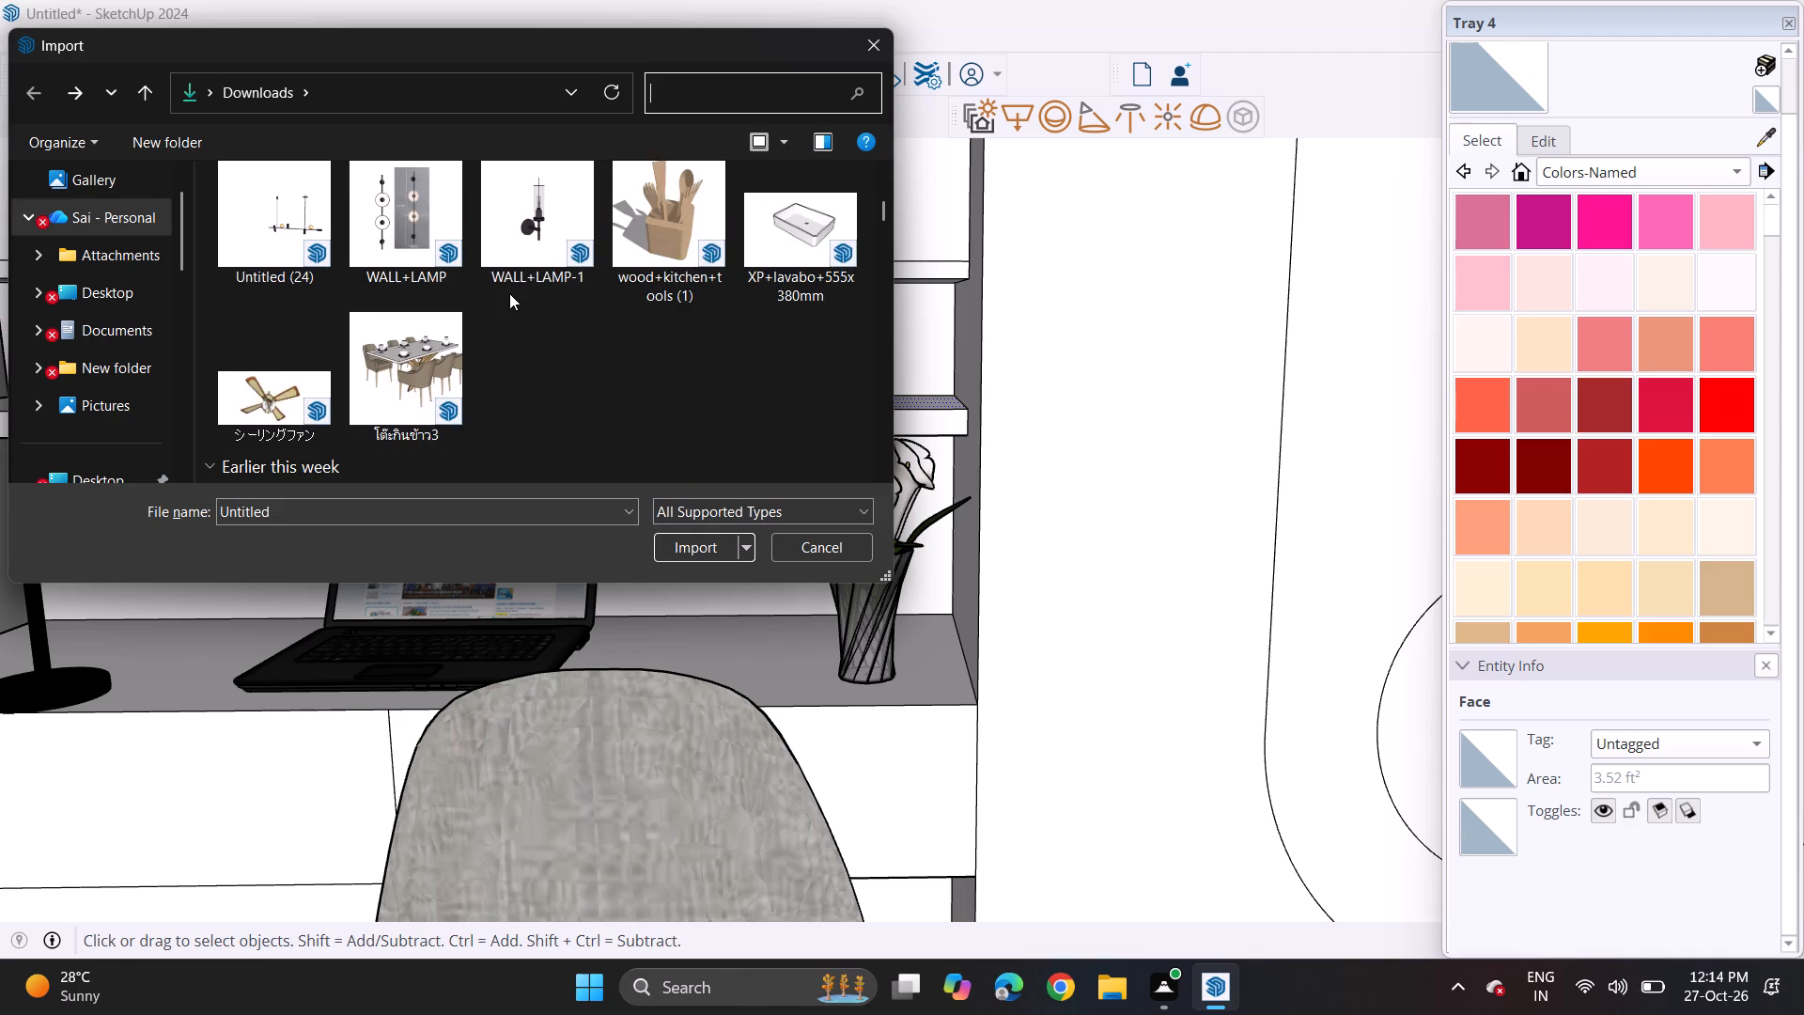
scroll(509, 293, down, 4)
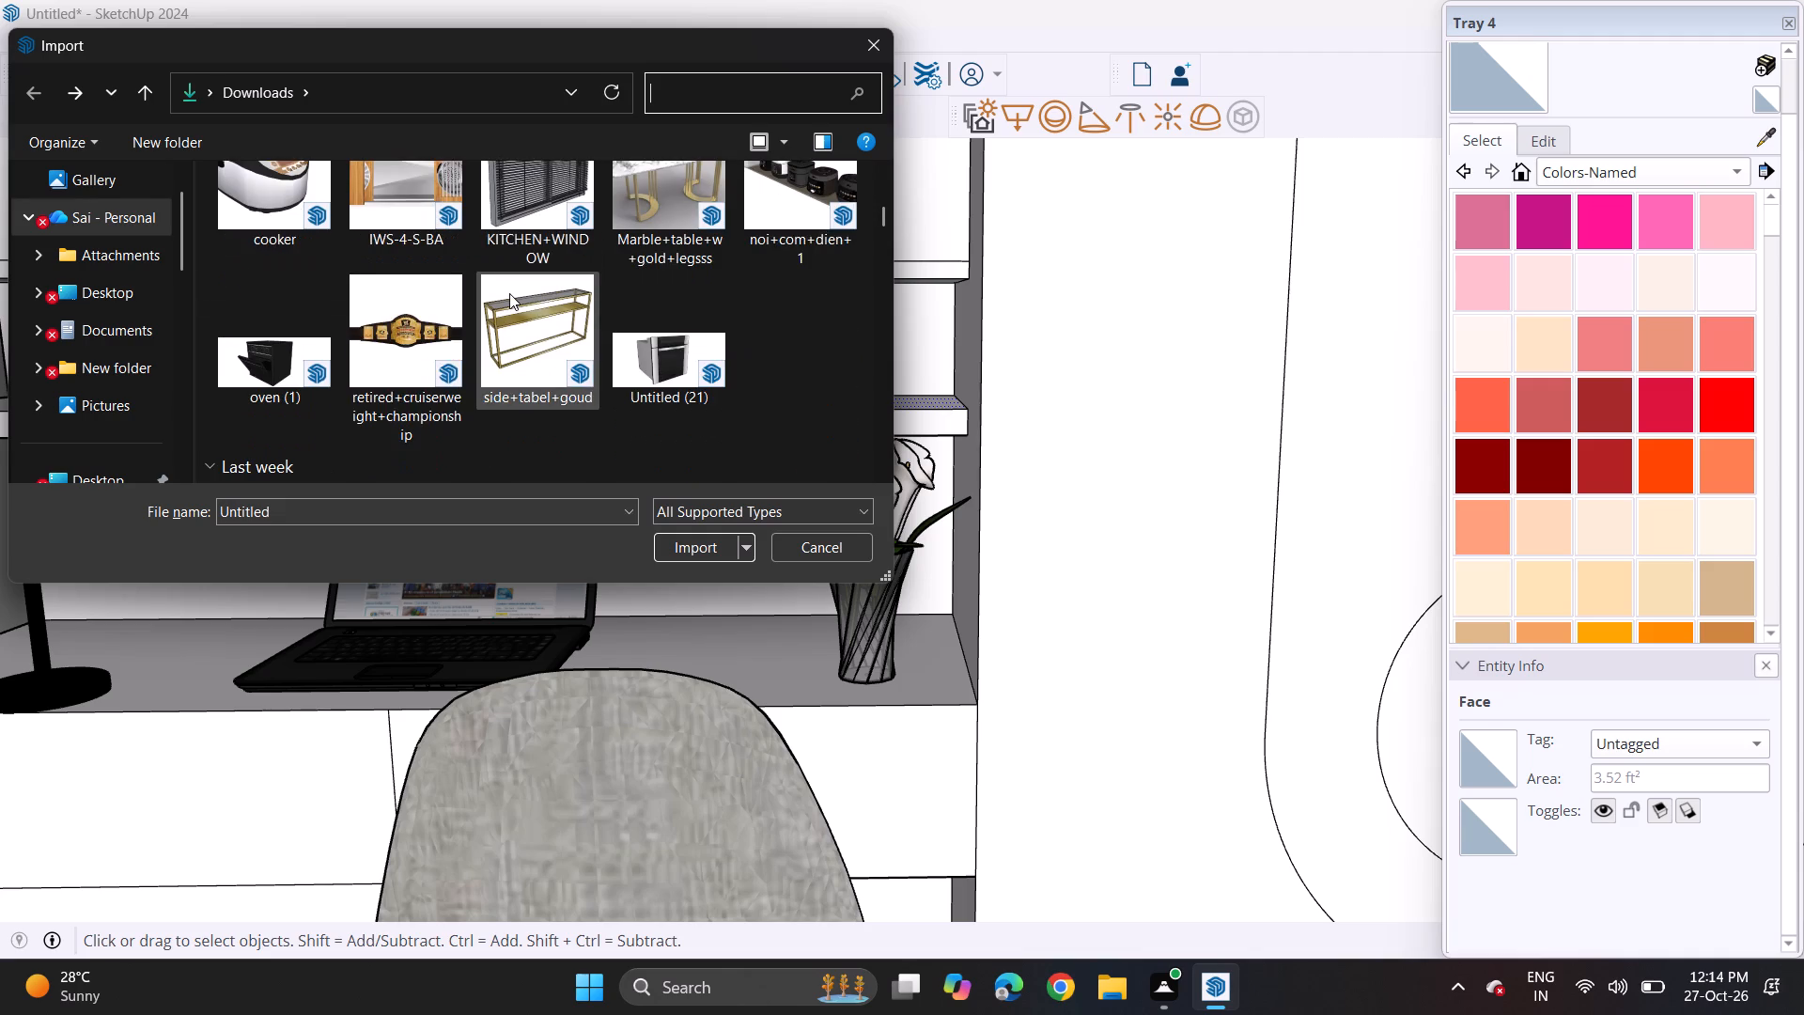
scroll(509, 293, down, 3)
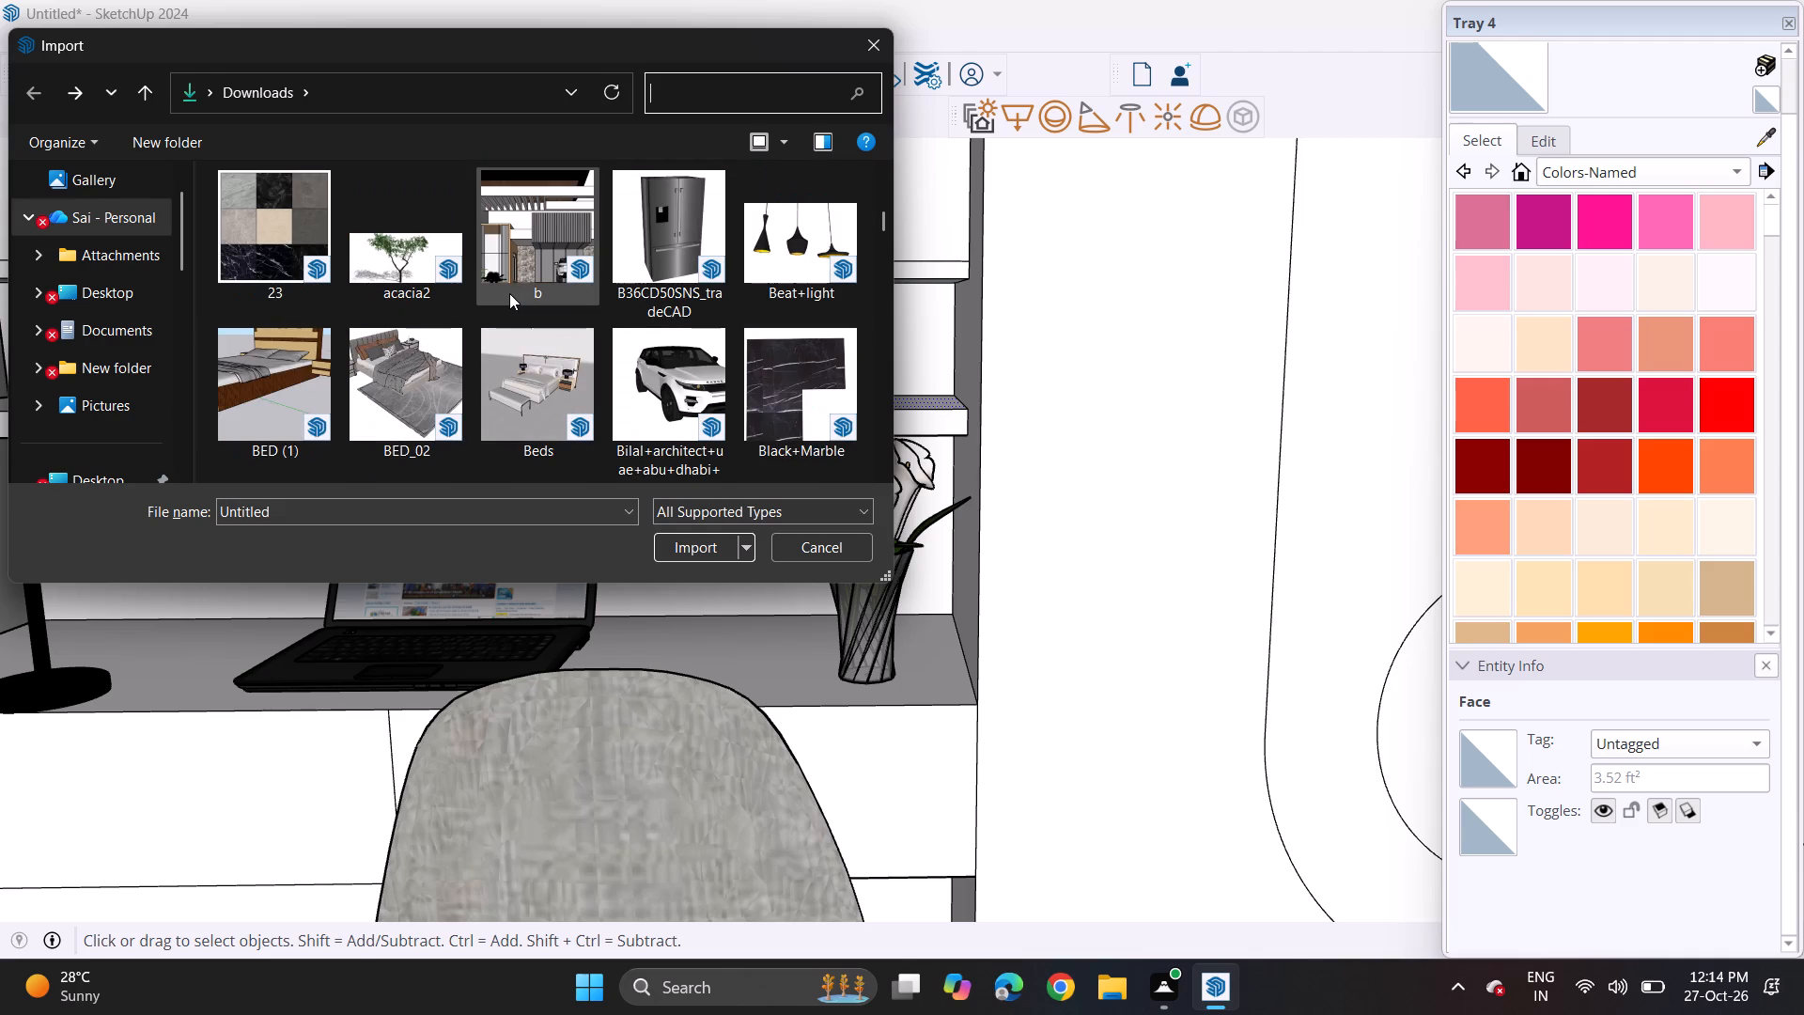
scroll(509, 293, down, 3)
scroll(509, 293, up, 1)
scroll(509, 293, down, 1)
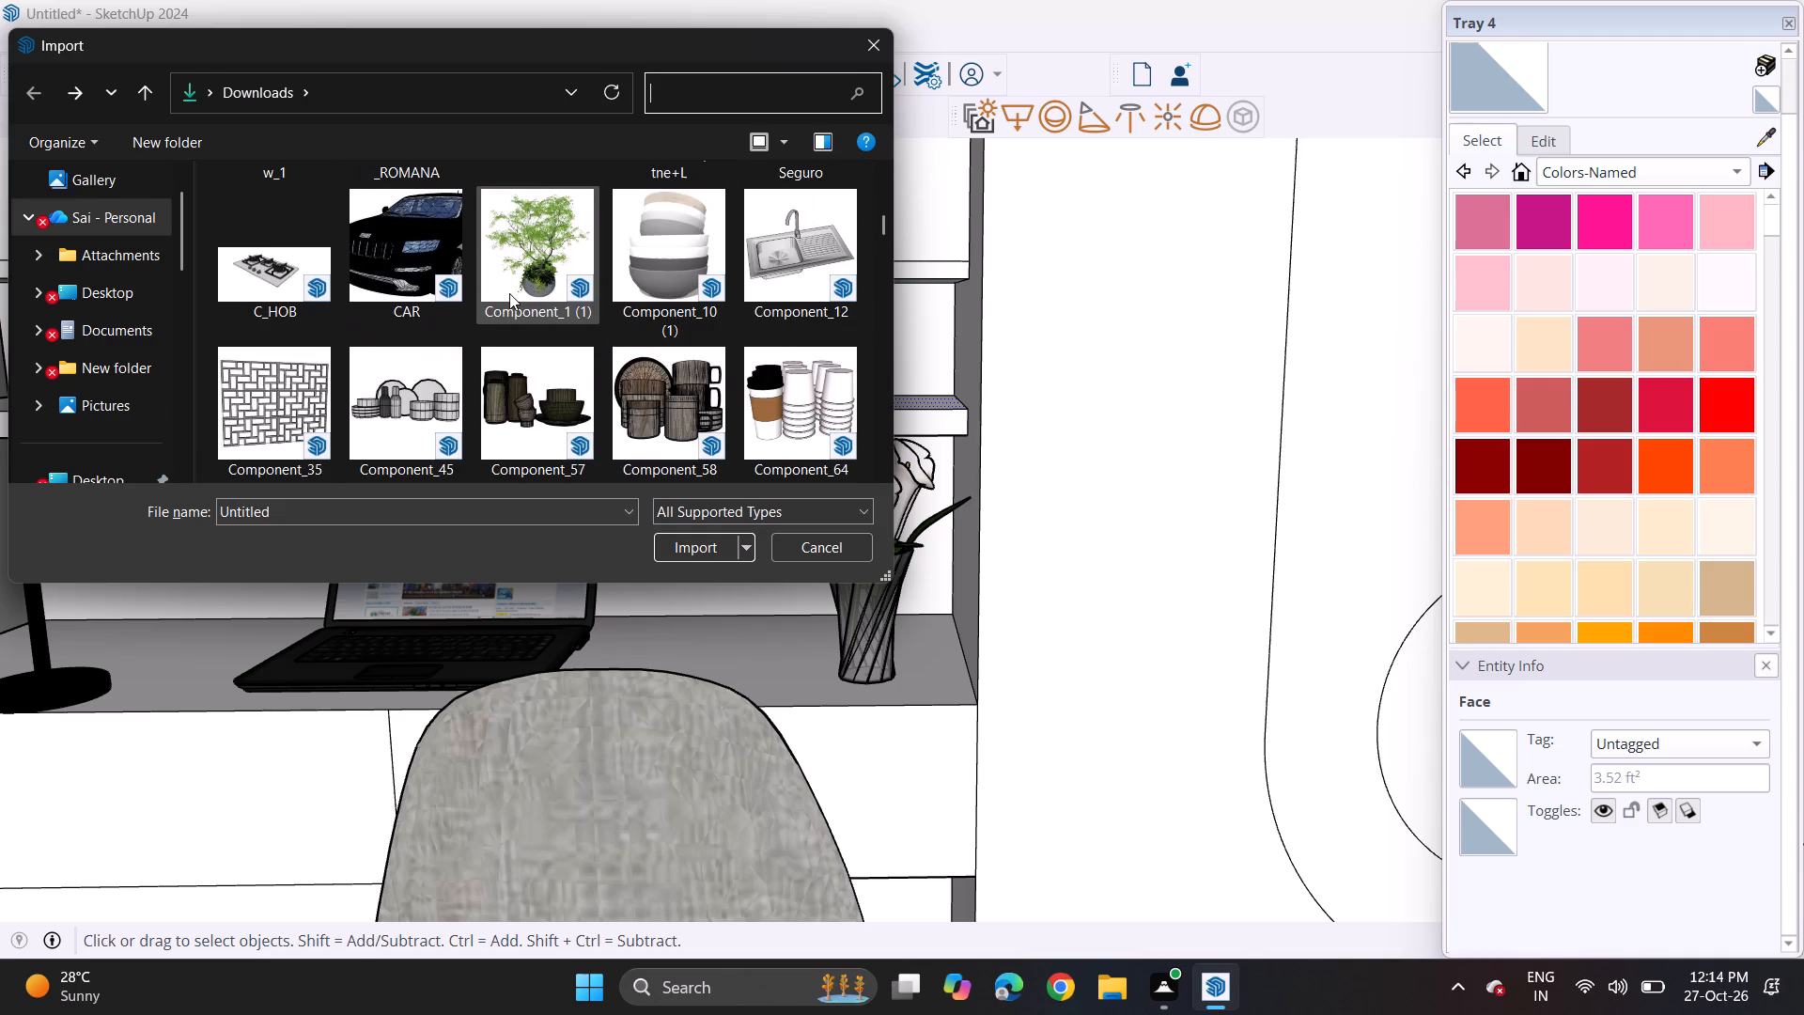
scroll(509, 293, down, 3)
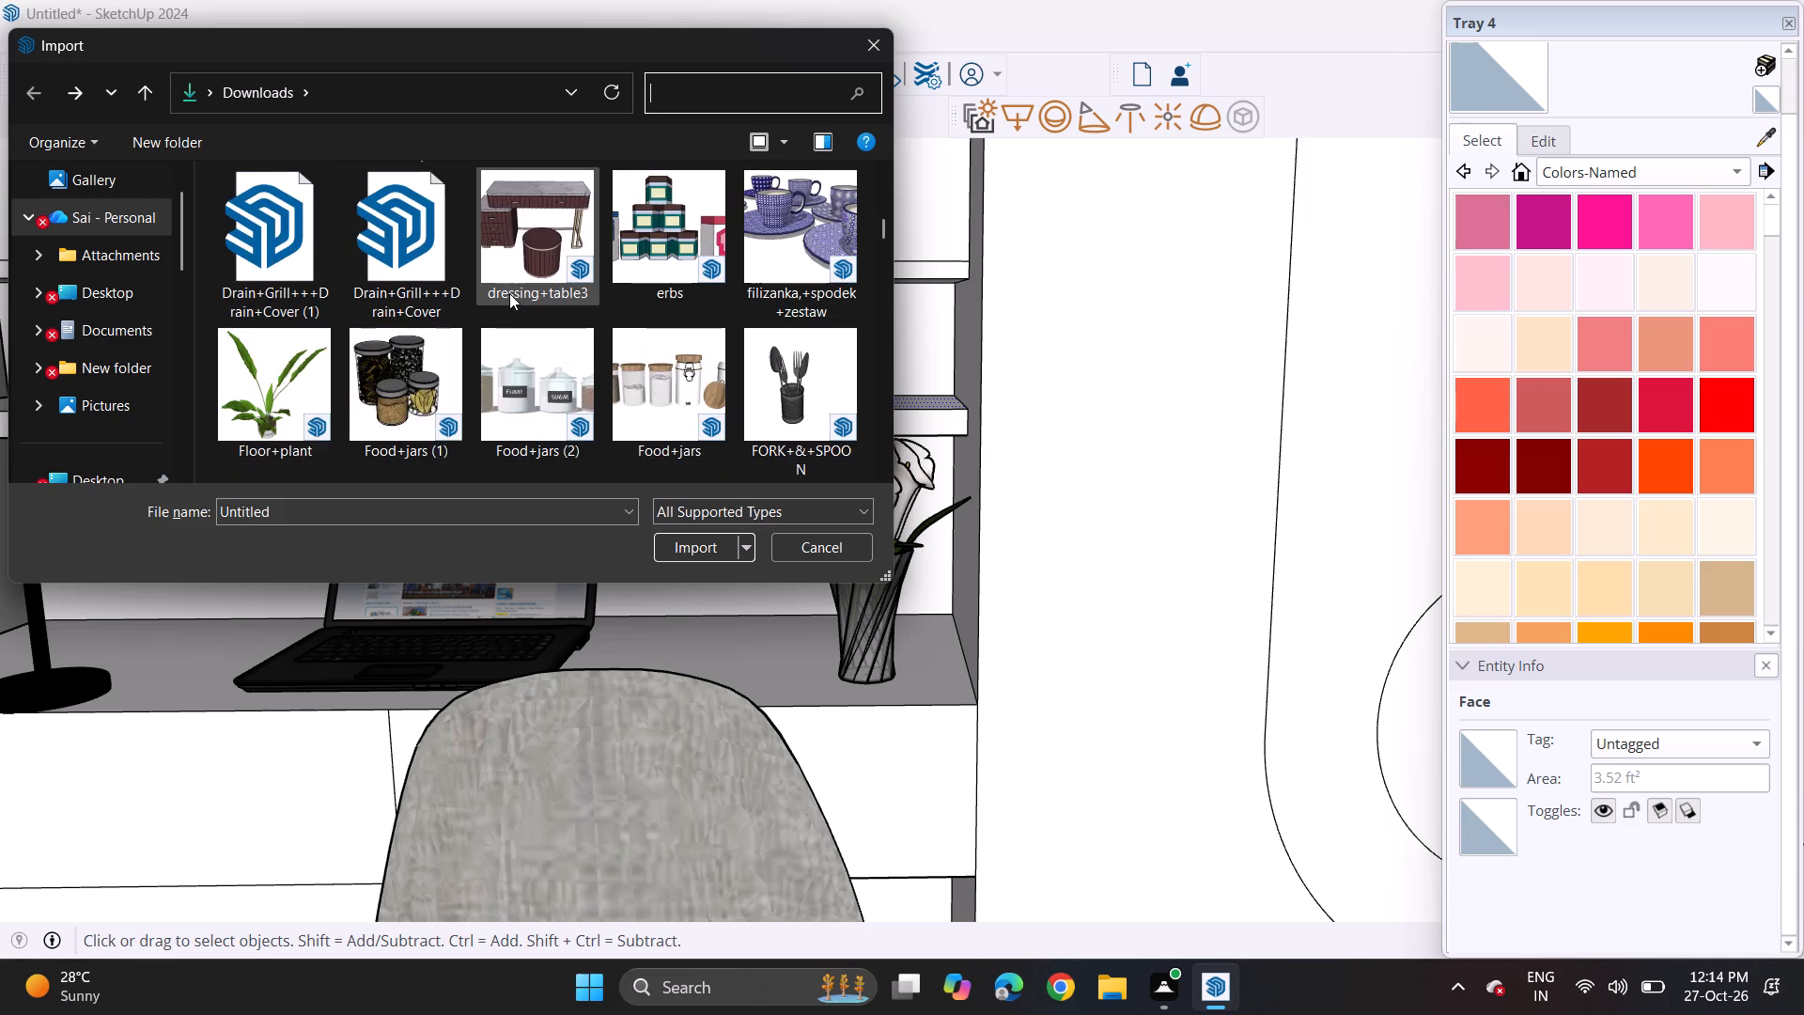
scroll(509, 293, down, 4)
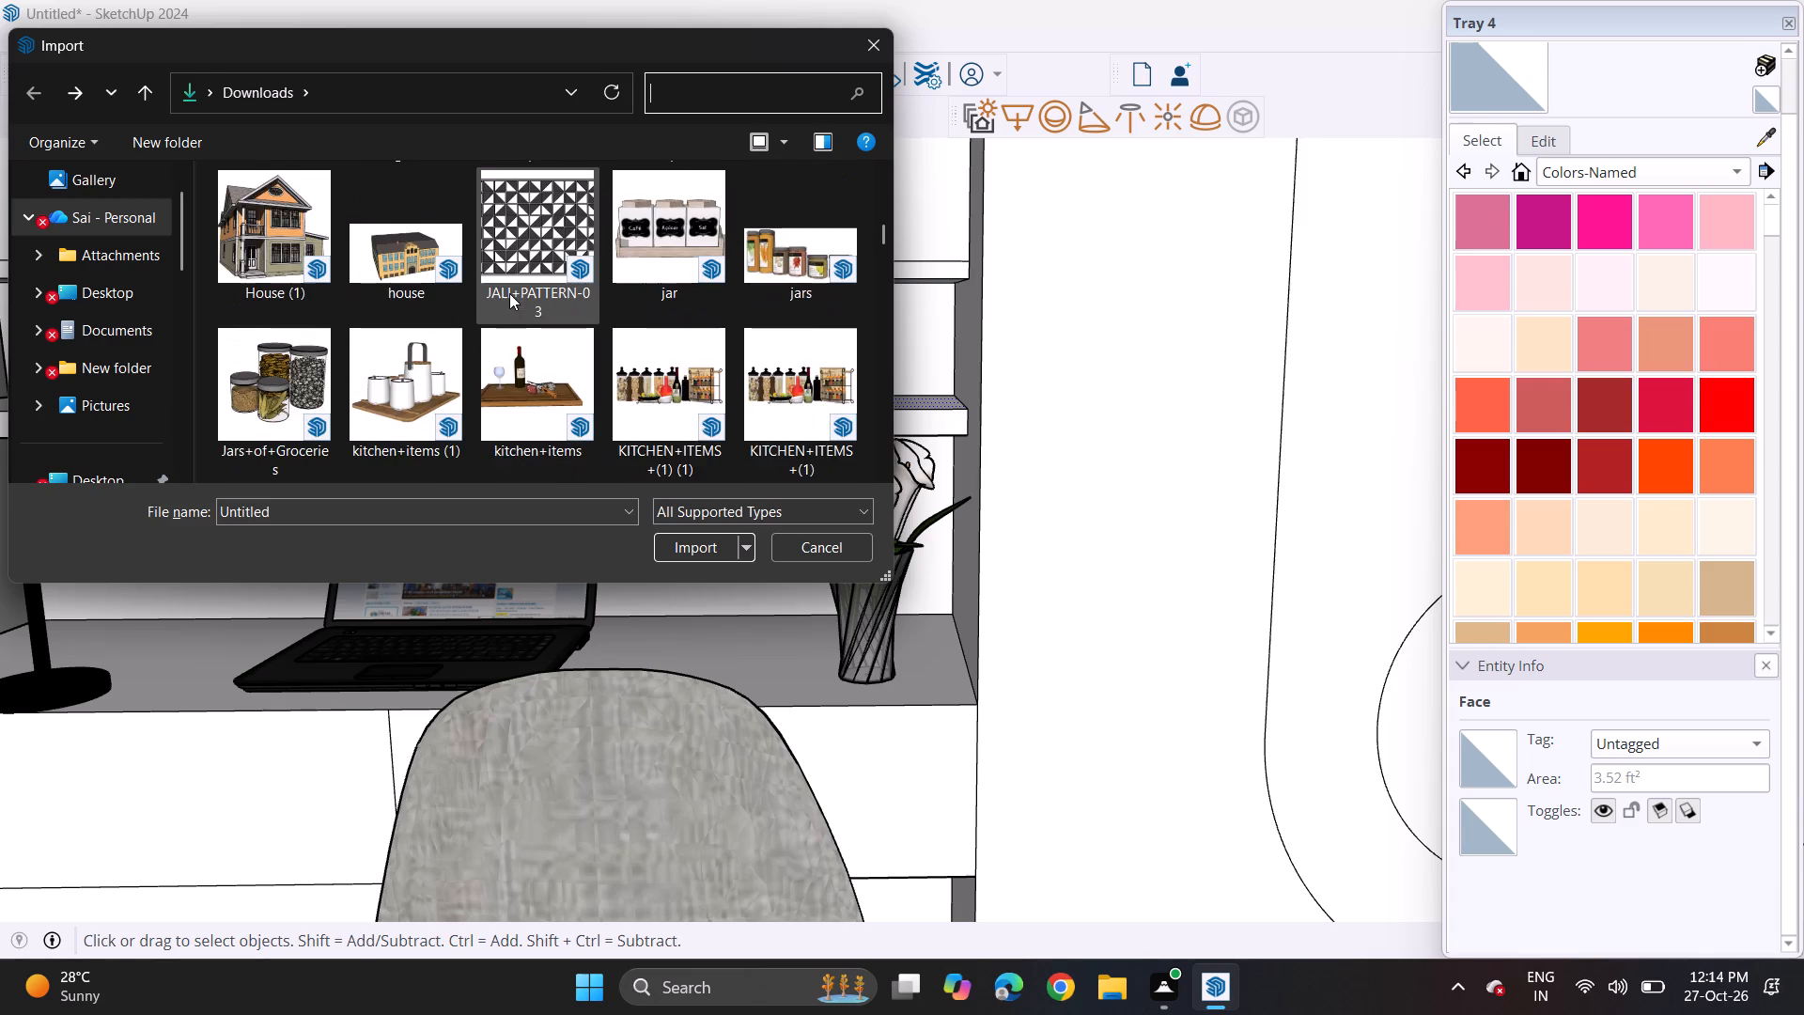
scroll(509, 293, down, 3)
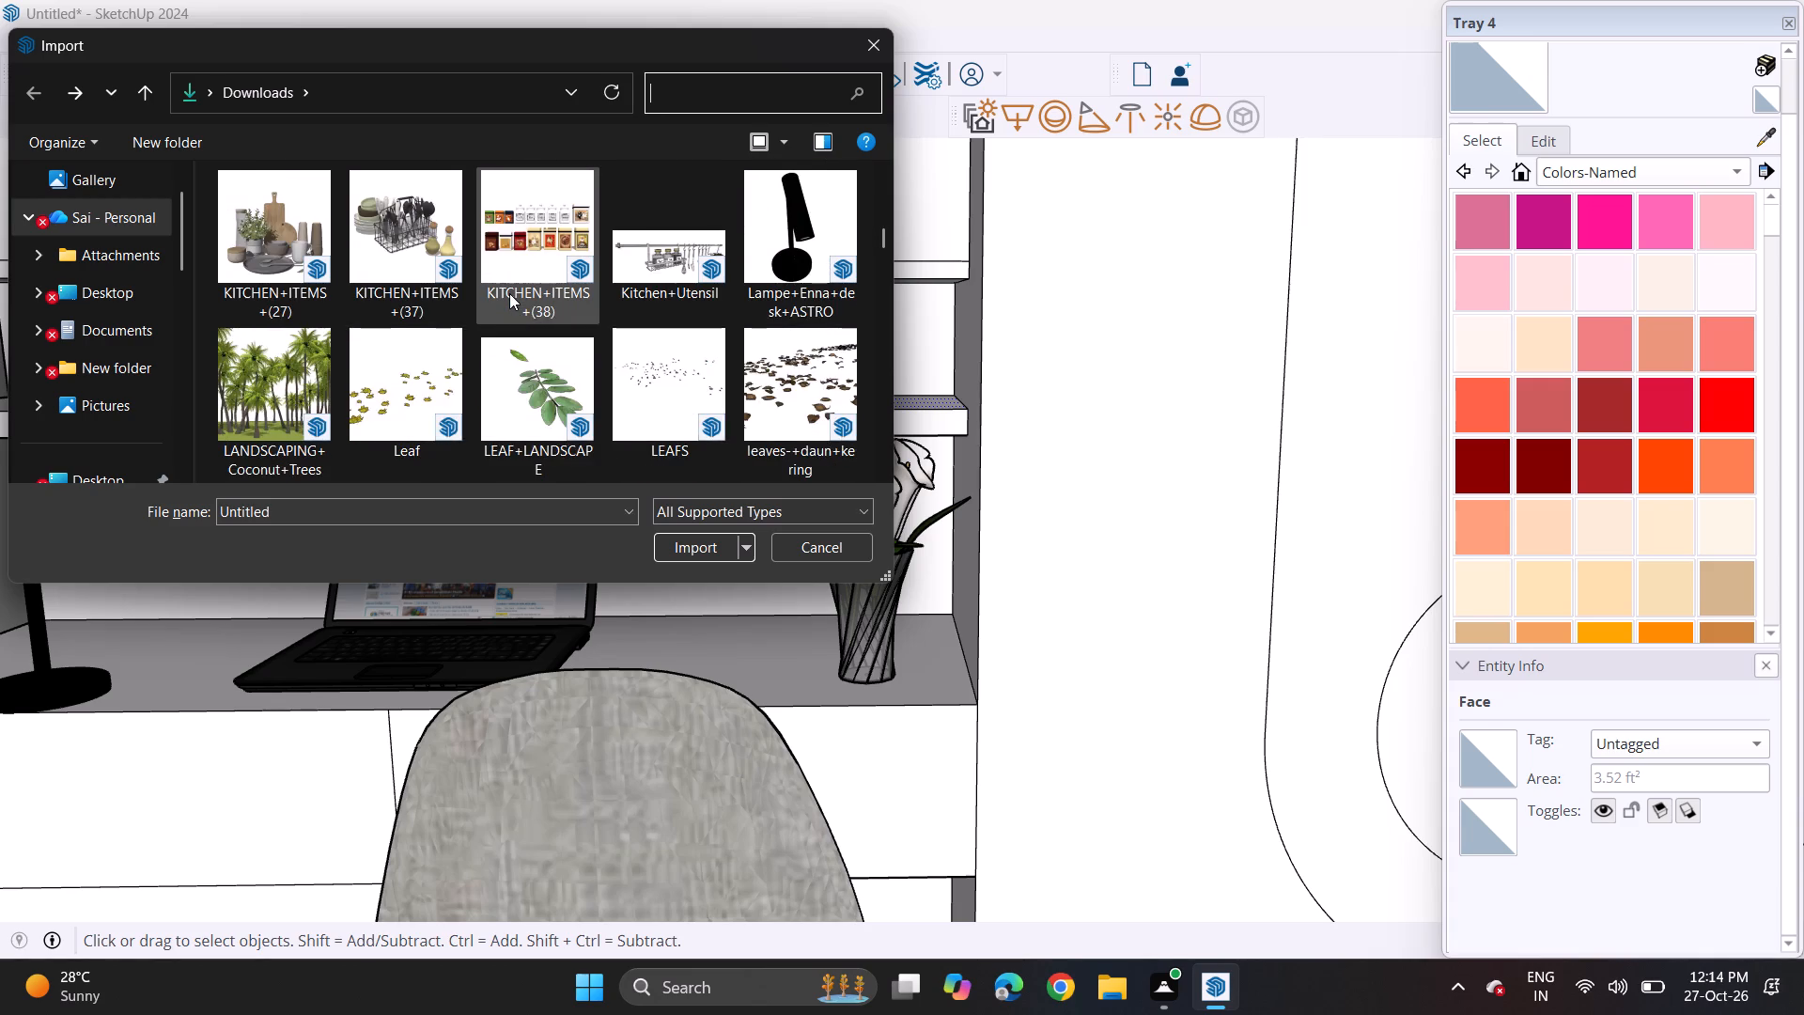
scroll(509, 293, down, 4)
scroll(509, 293, up, 1)
scroll(509, 293, down, 1)
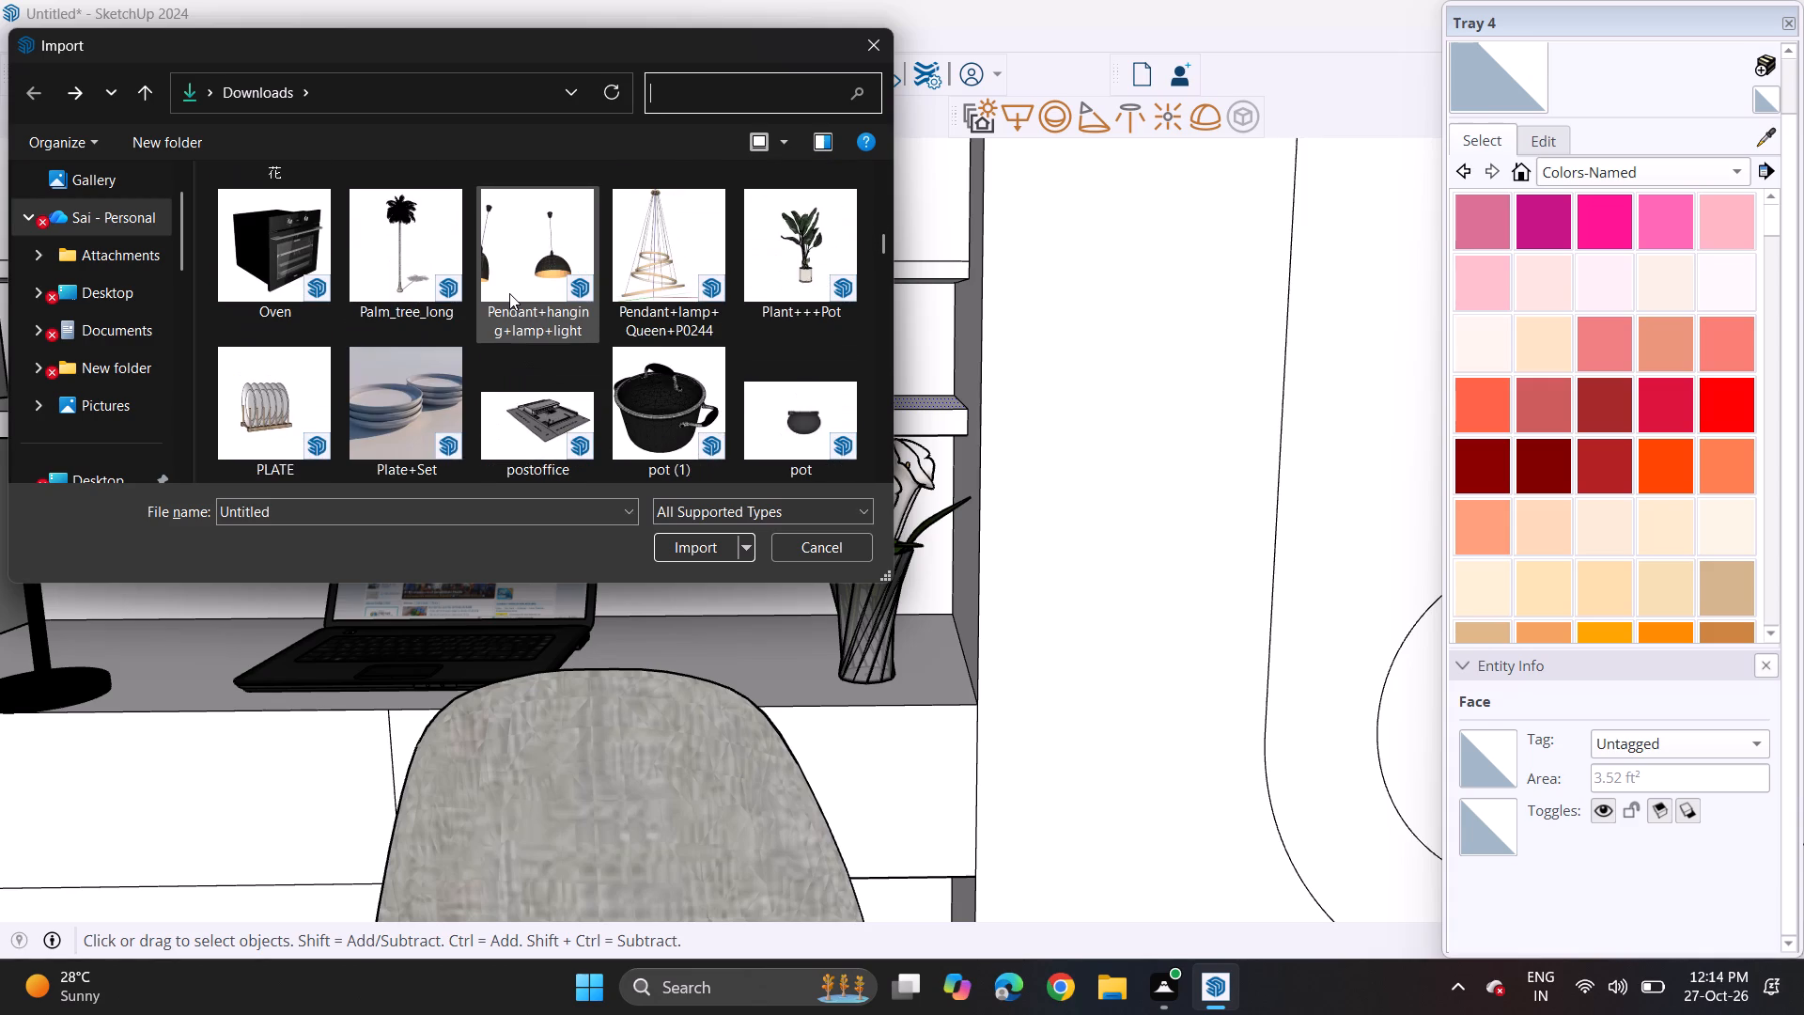
scroll(509, 293, down, 3)
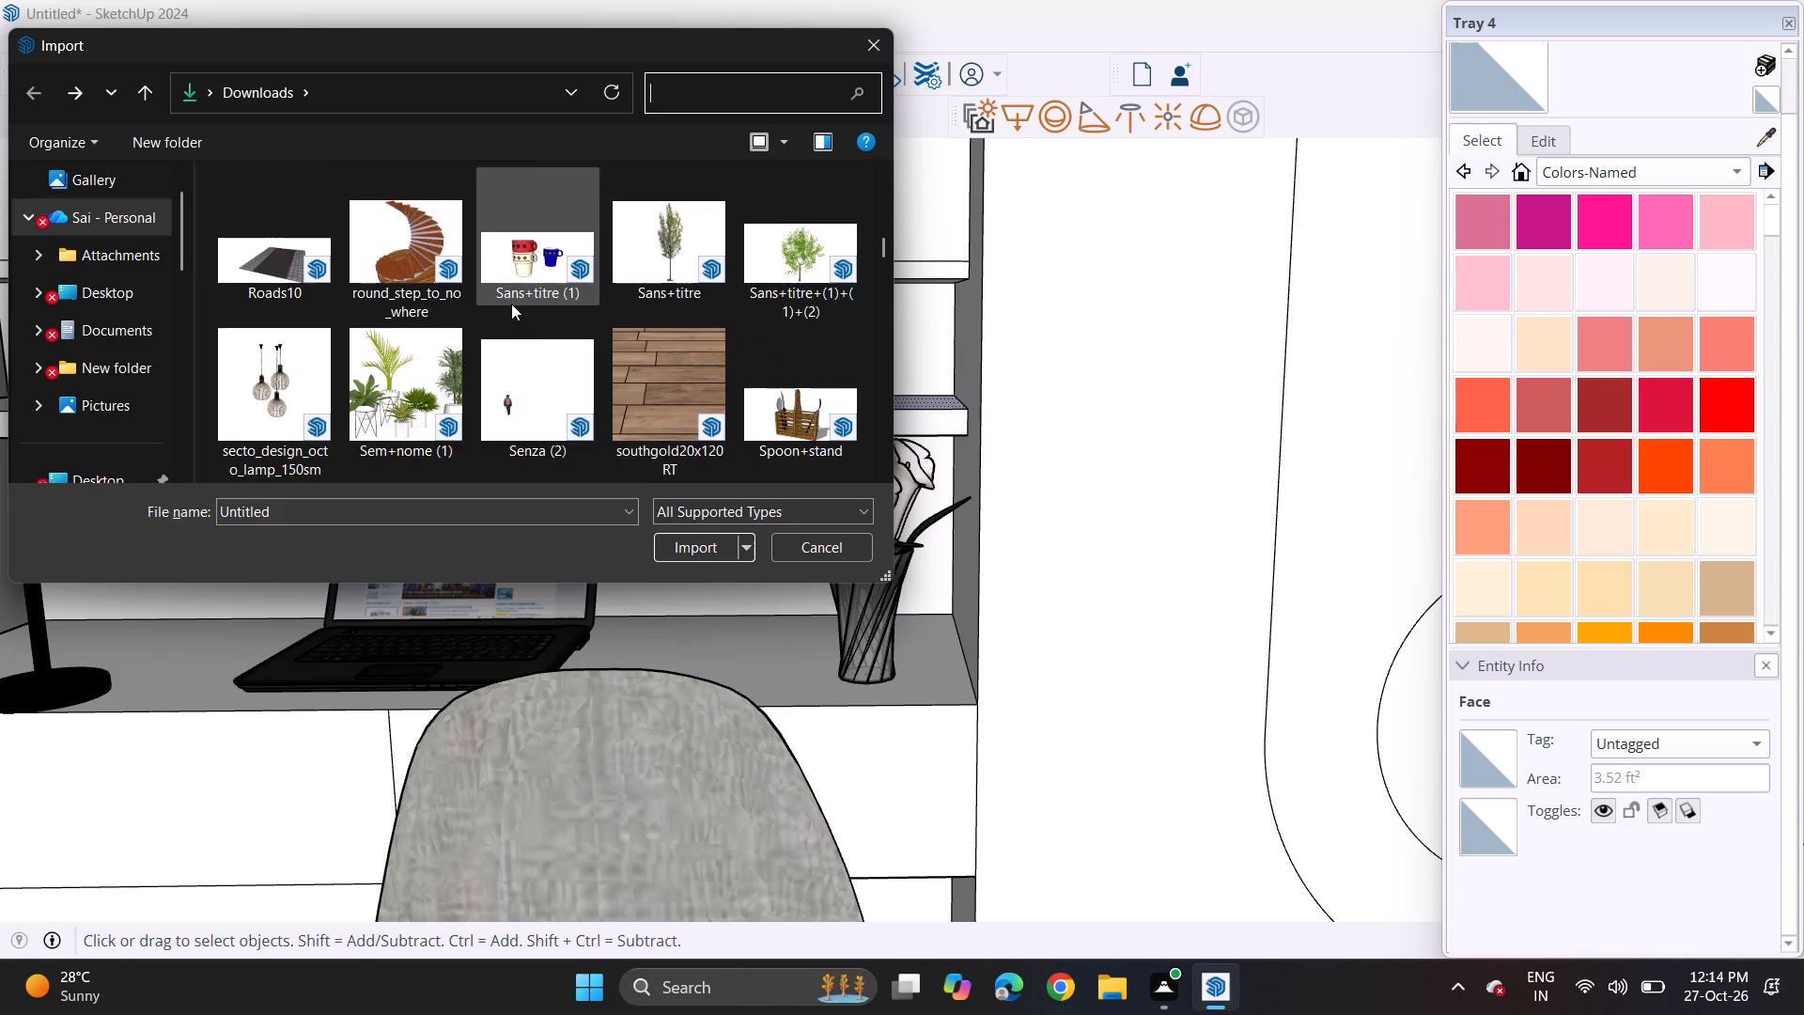
scroll(511, 304, down, 3)
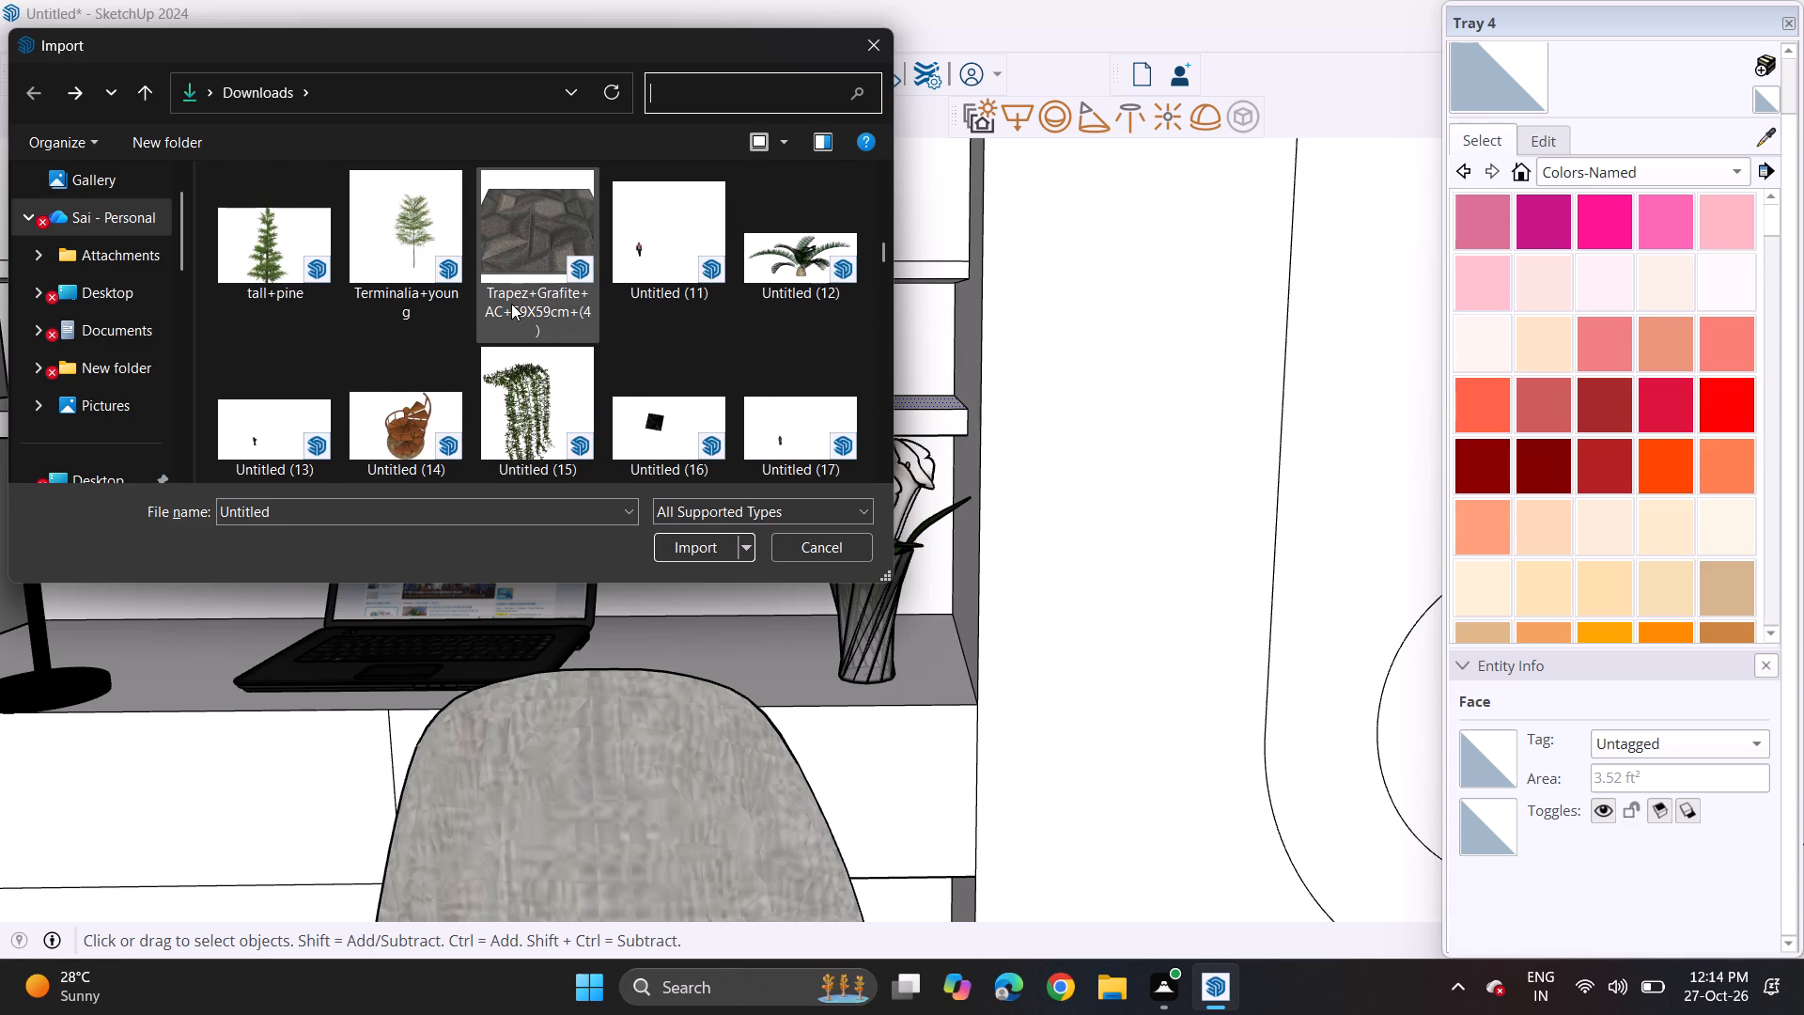
scroll(511, 304, down, 1)
scroll(511, 304, up, 1)
scroll(511, 304, down, 3)
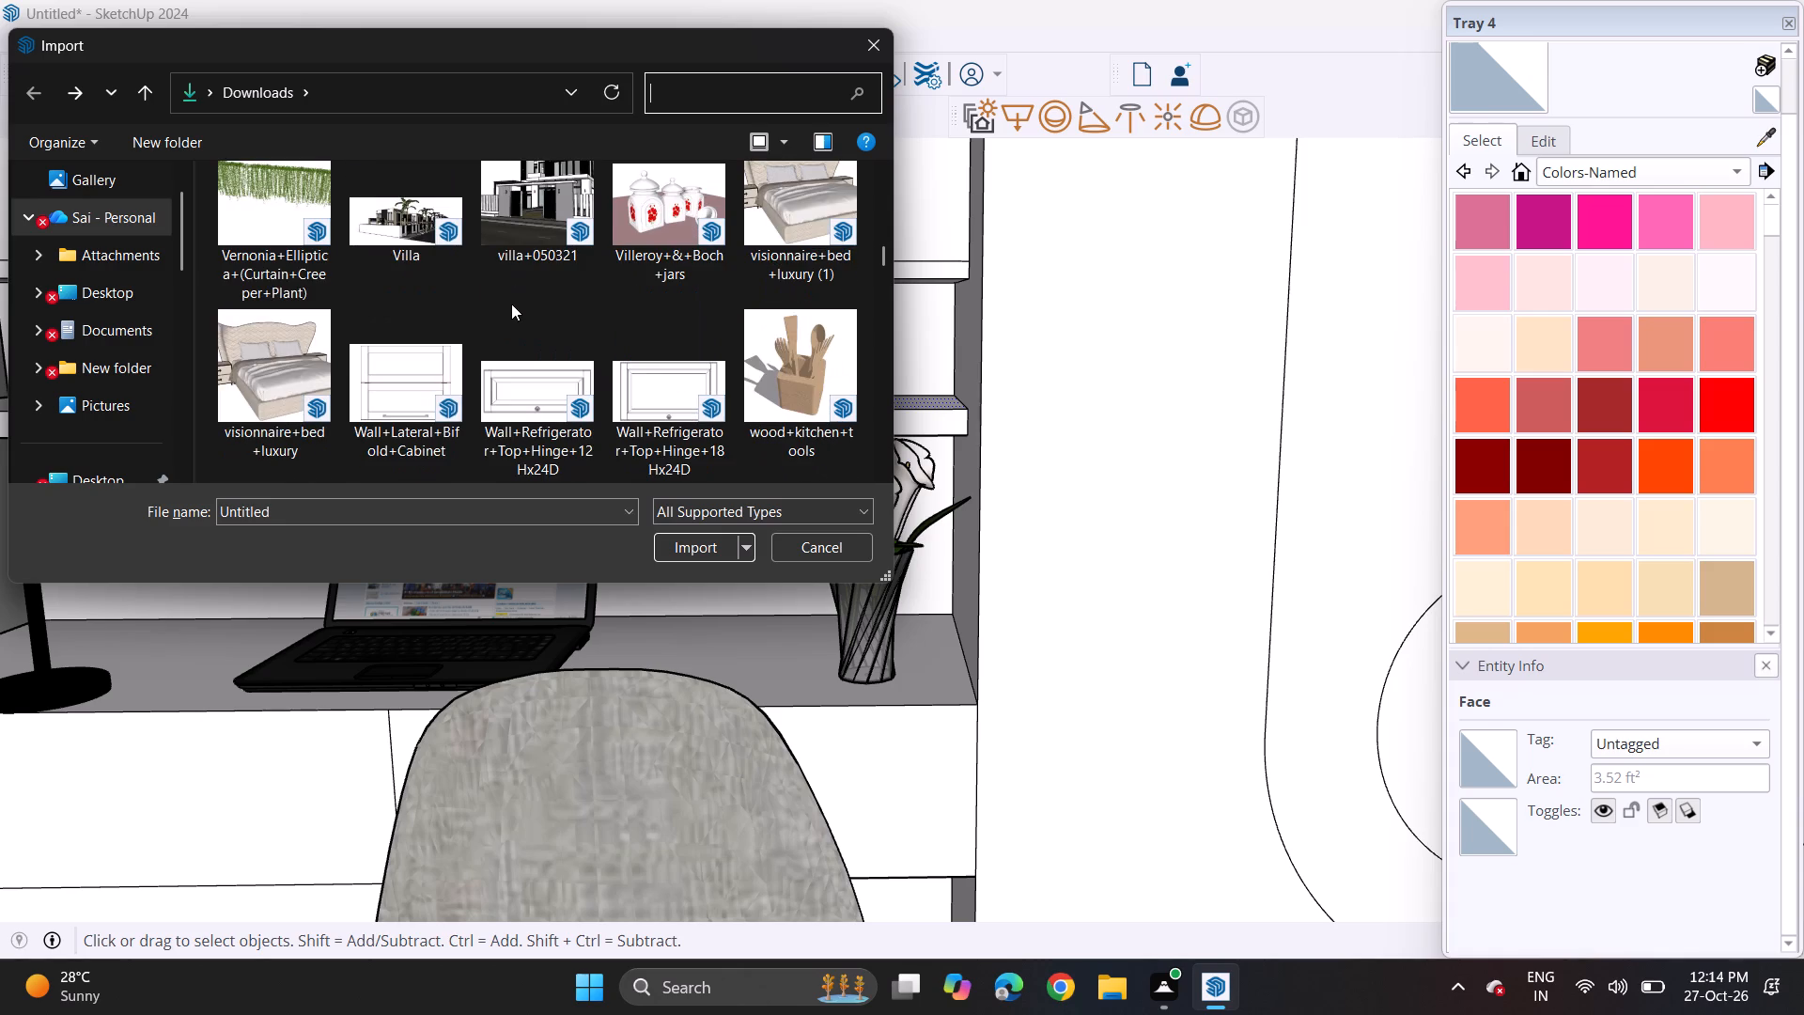
scroll(511, 304, down, 2)
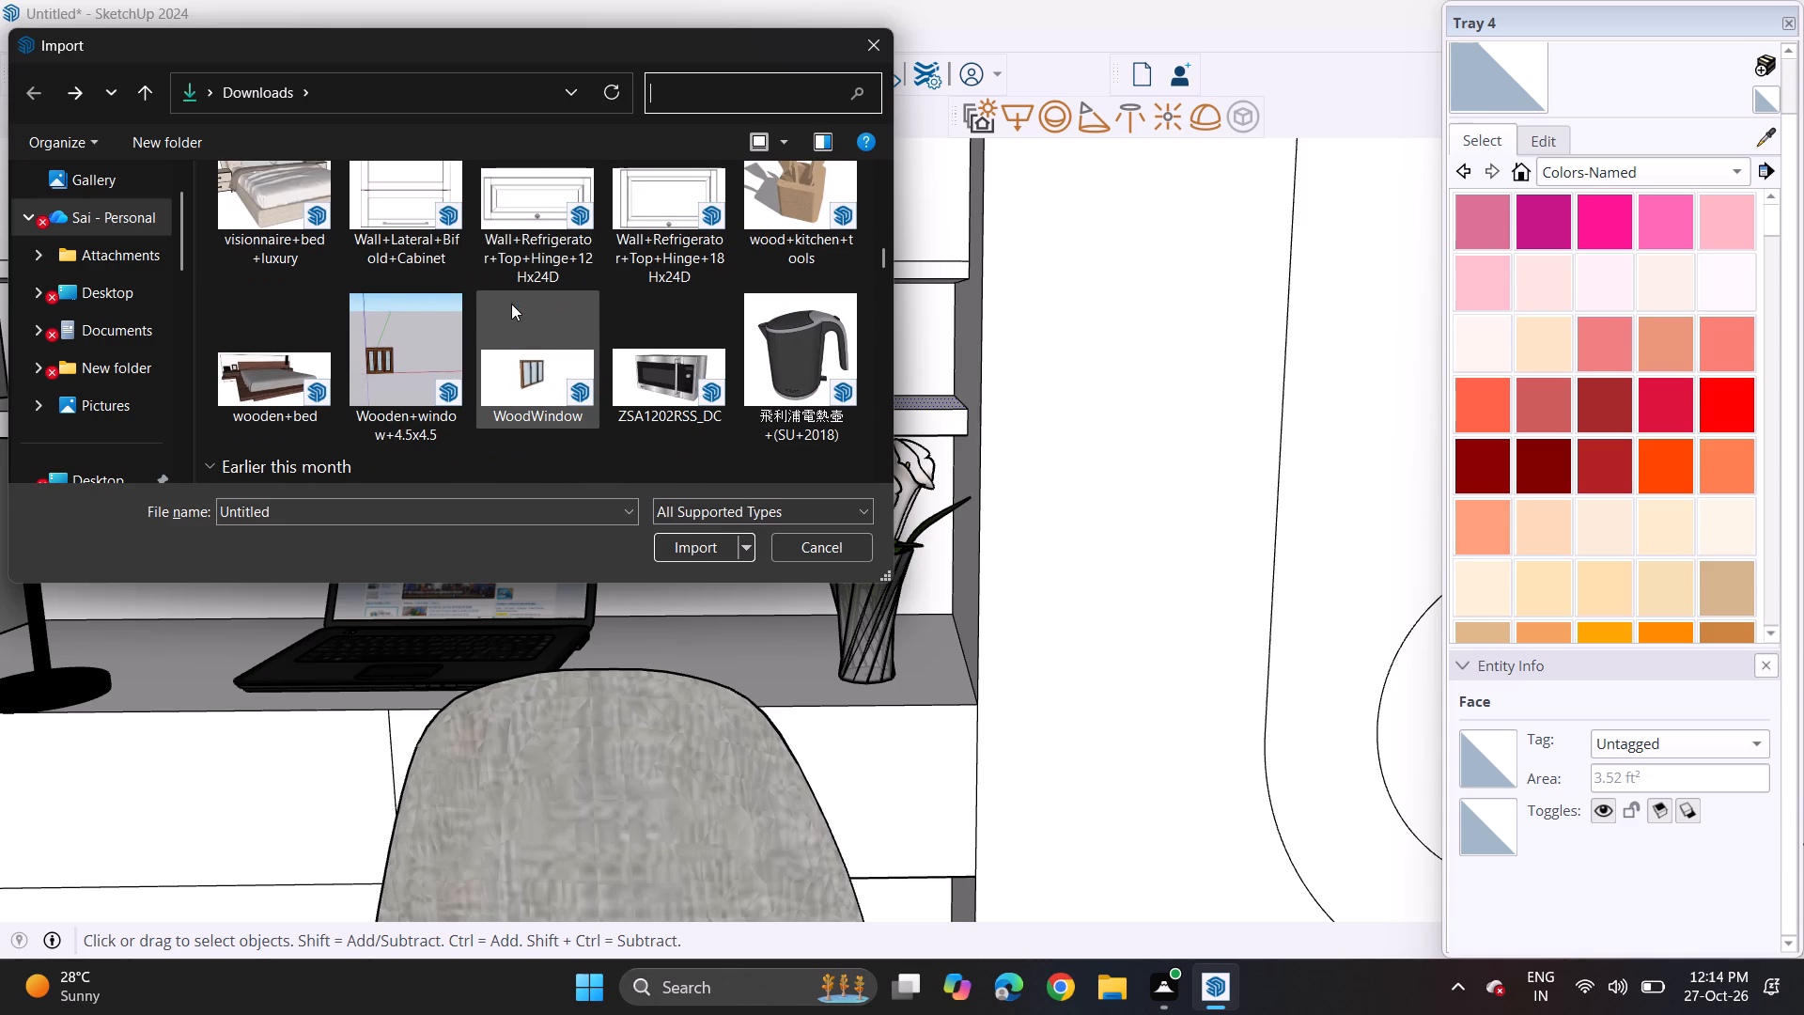
scroll(511, 304, down, 4)
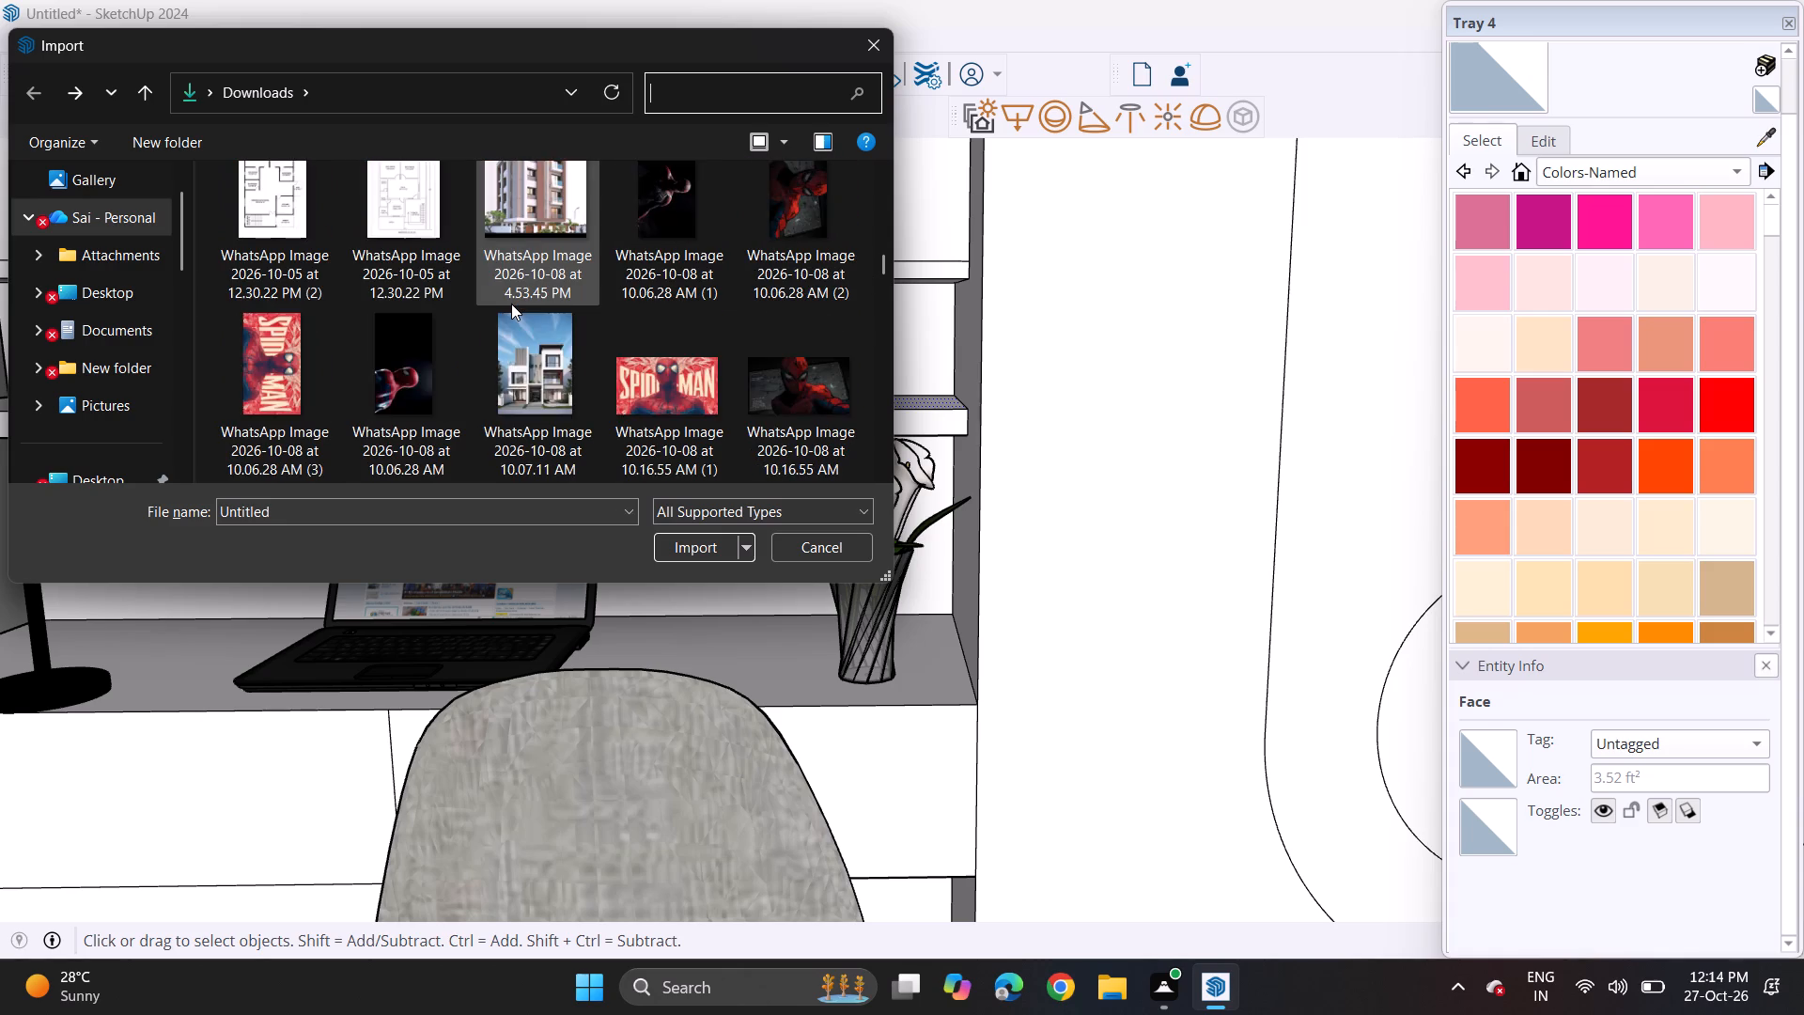
scroll(511, 304, down, 5)
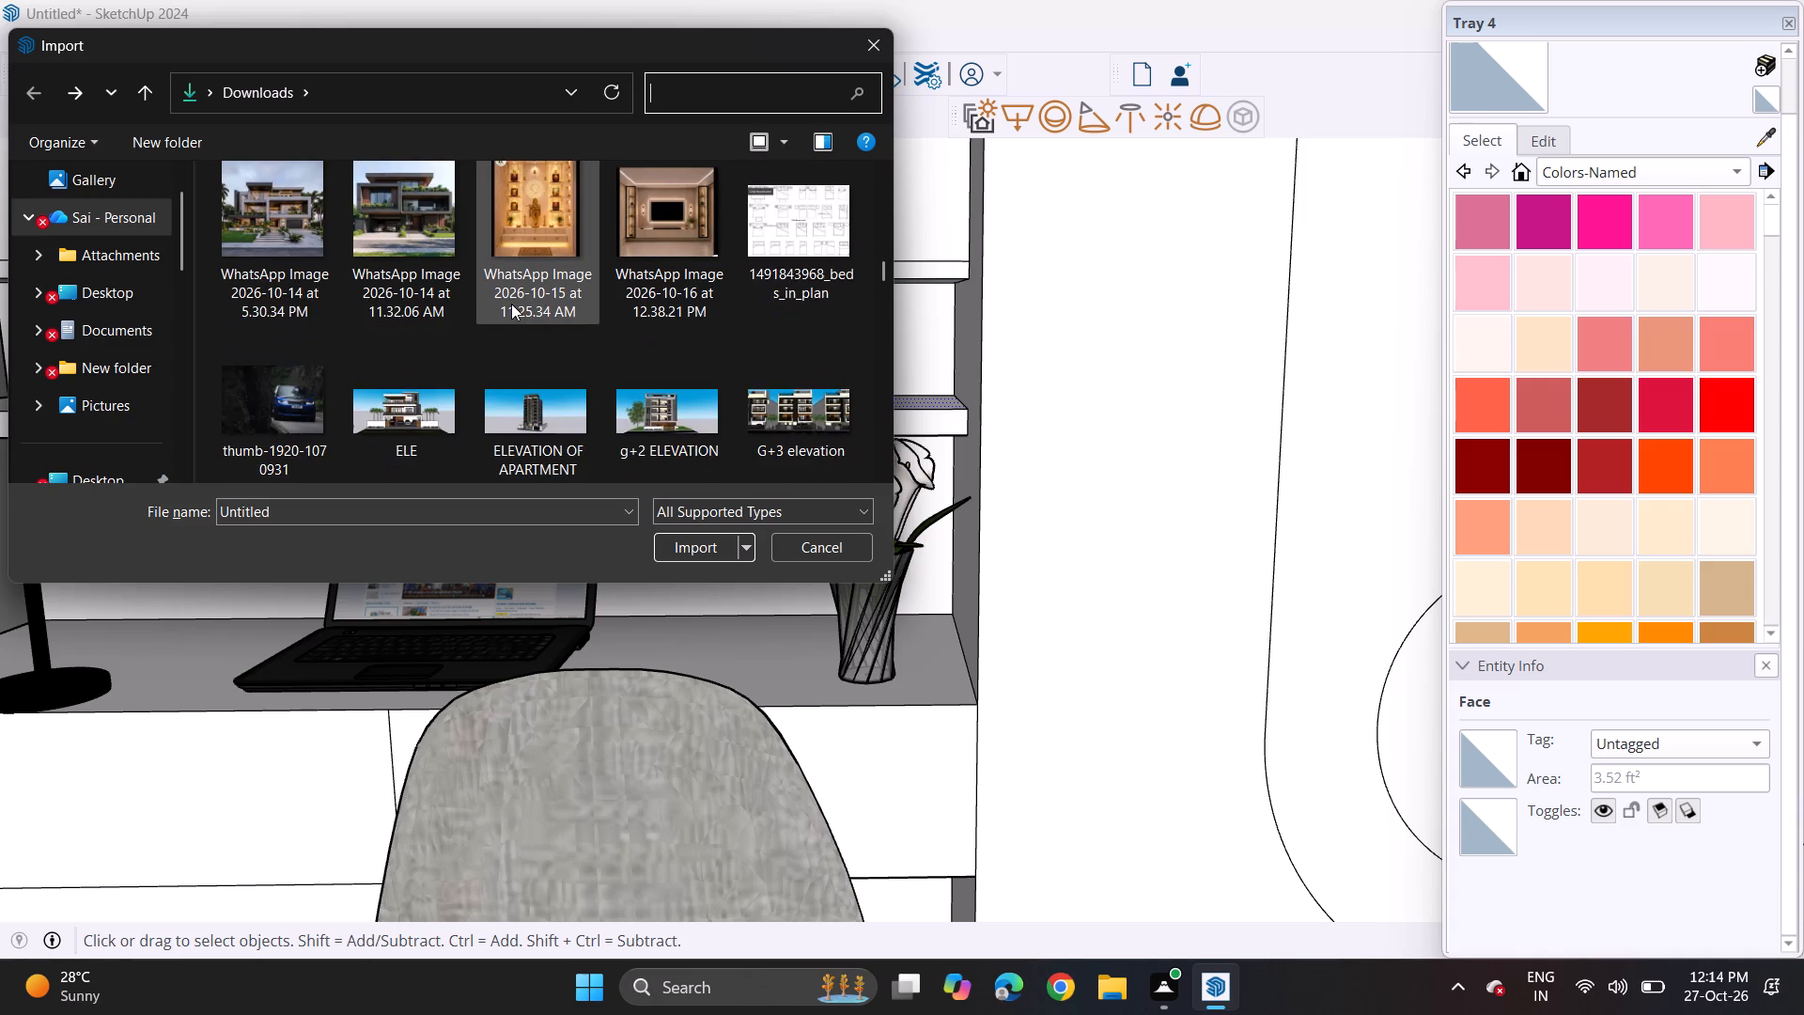
scroll(511, 304, down, 4)
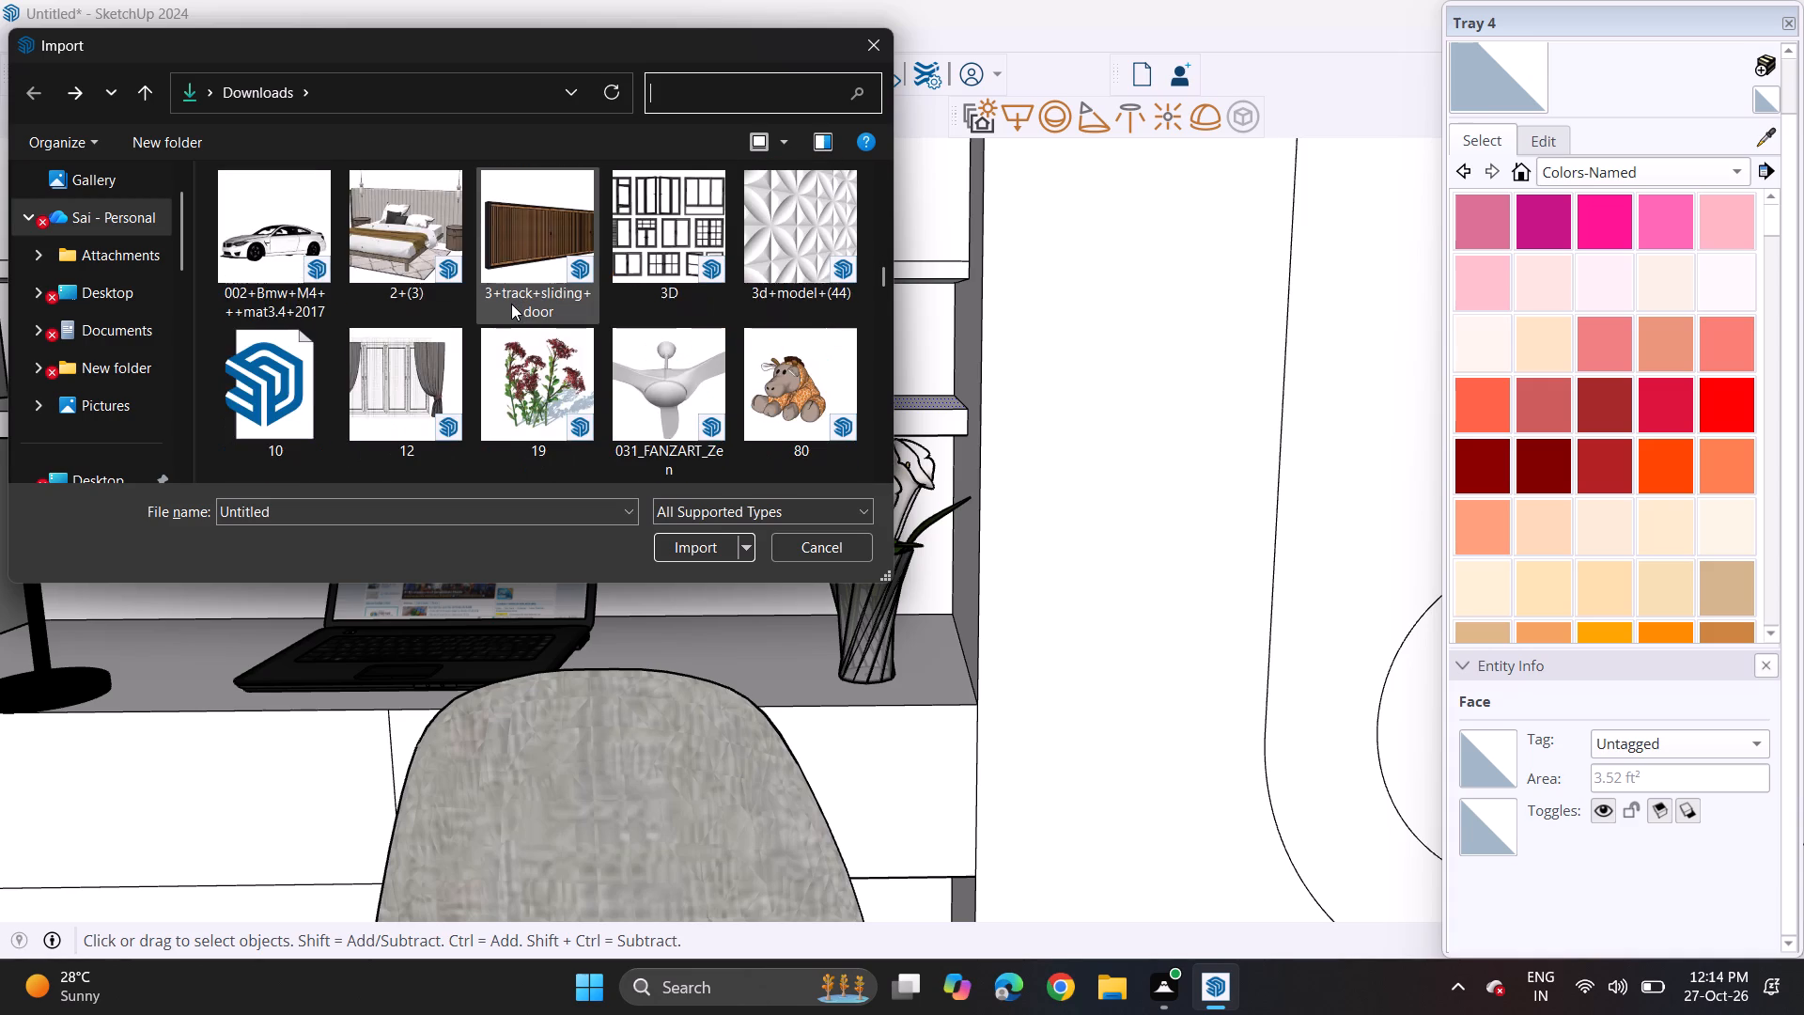
scroll(511, 304, down, 2)
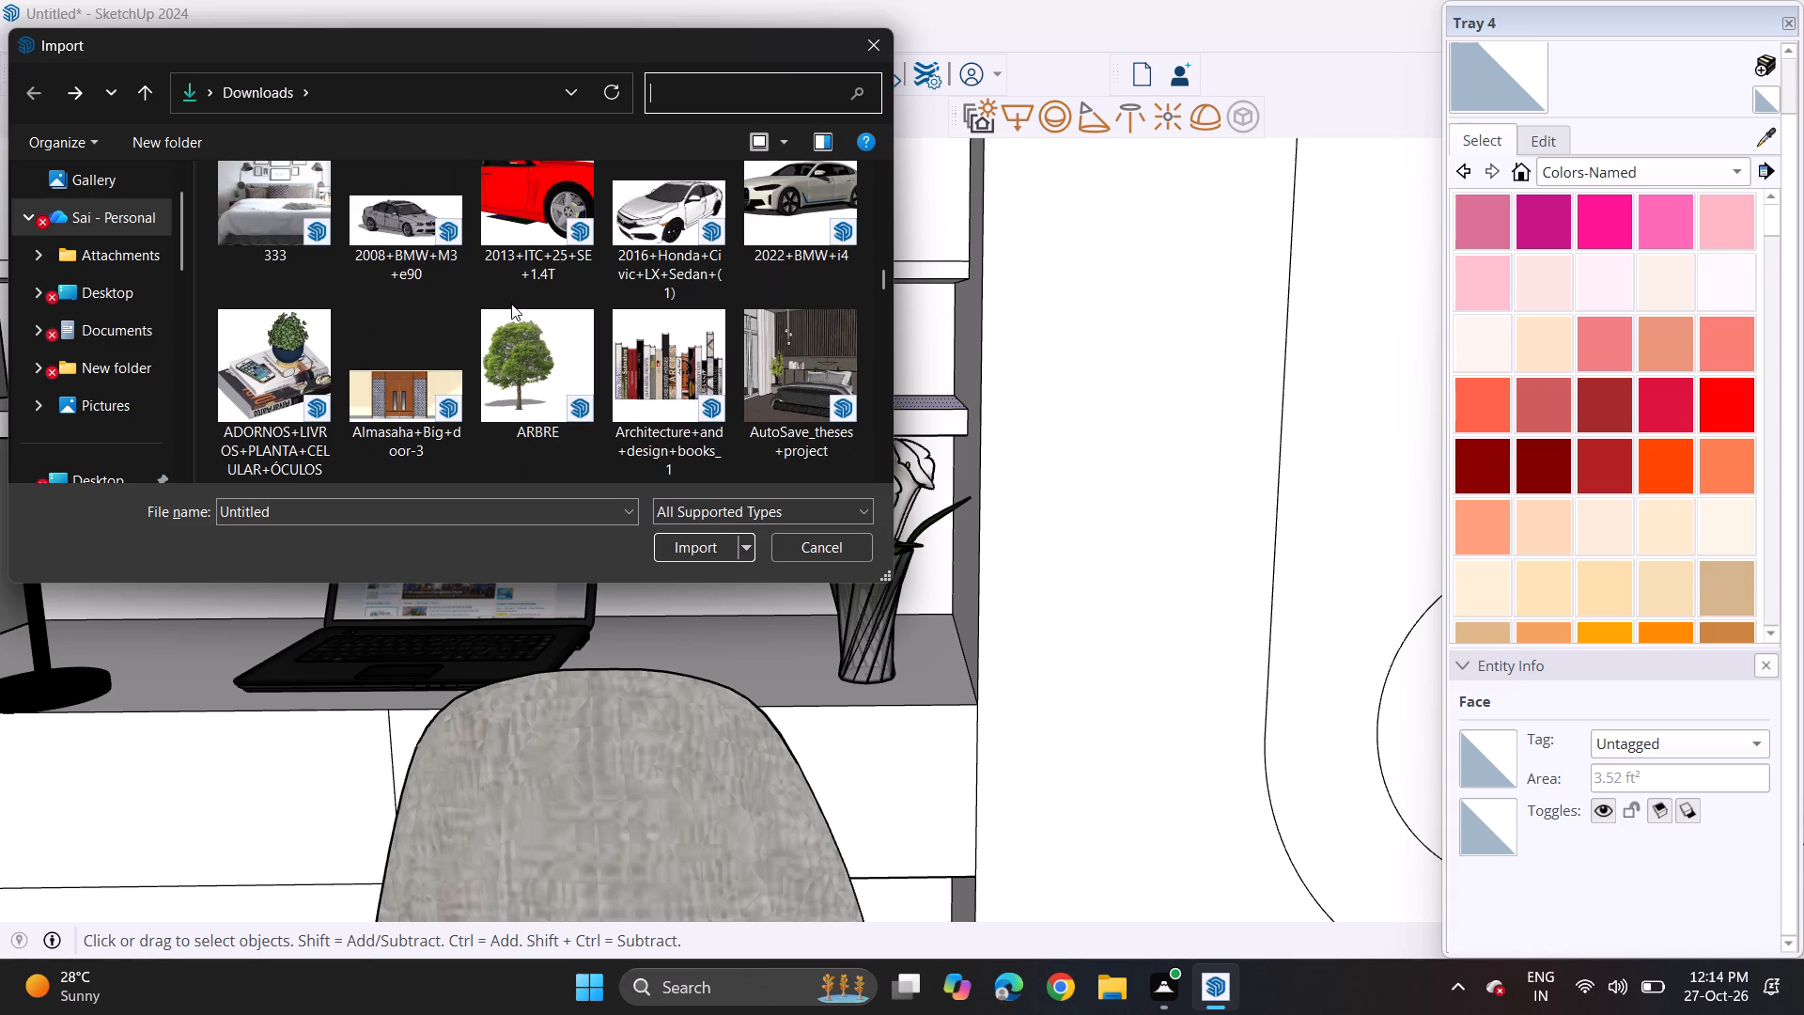
Import the ADORNOS+LIVROS+PLANTA+CELULAR+ÓCULOS model and place it on the shelf above the desk, on the lamp side.
click(269, 376)
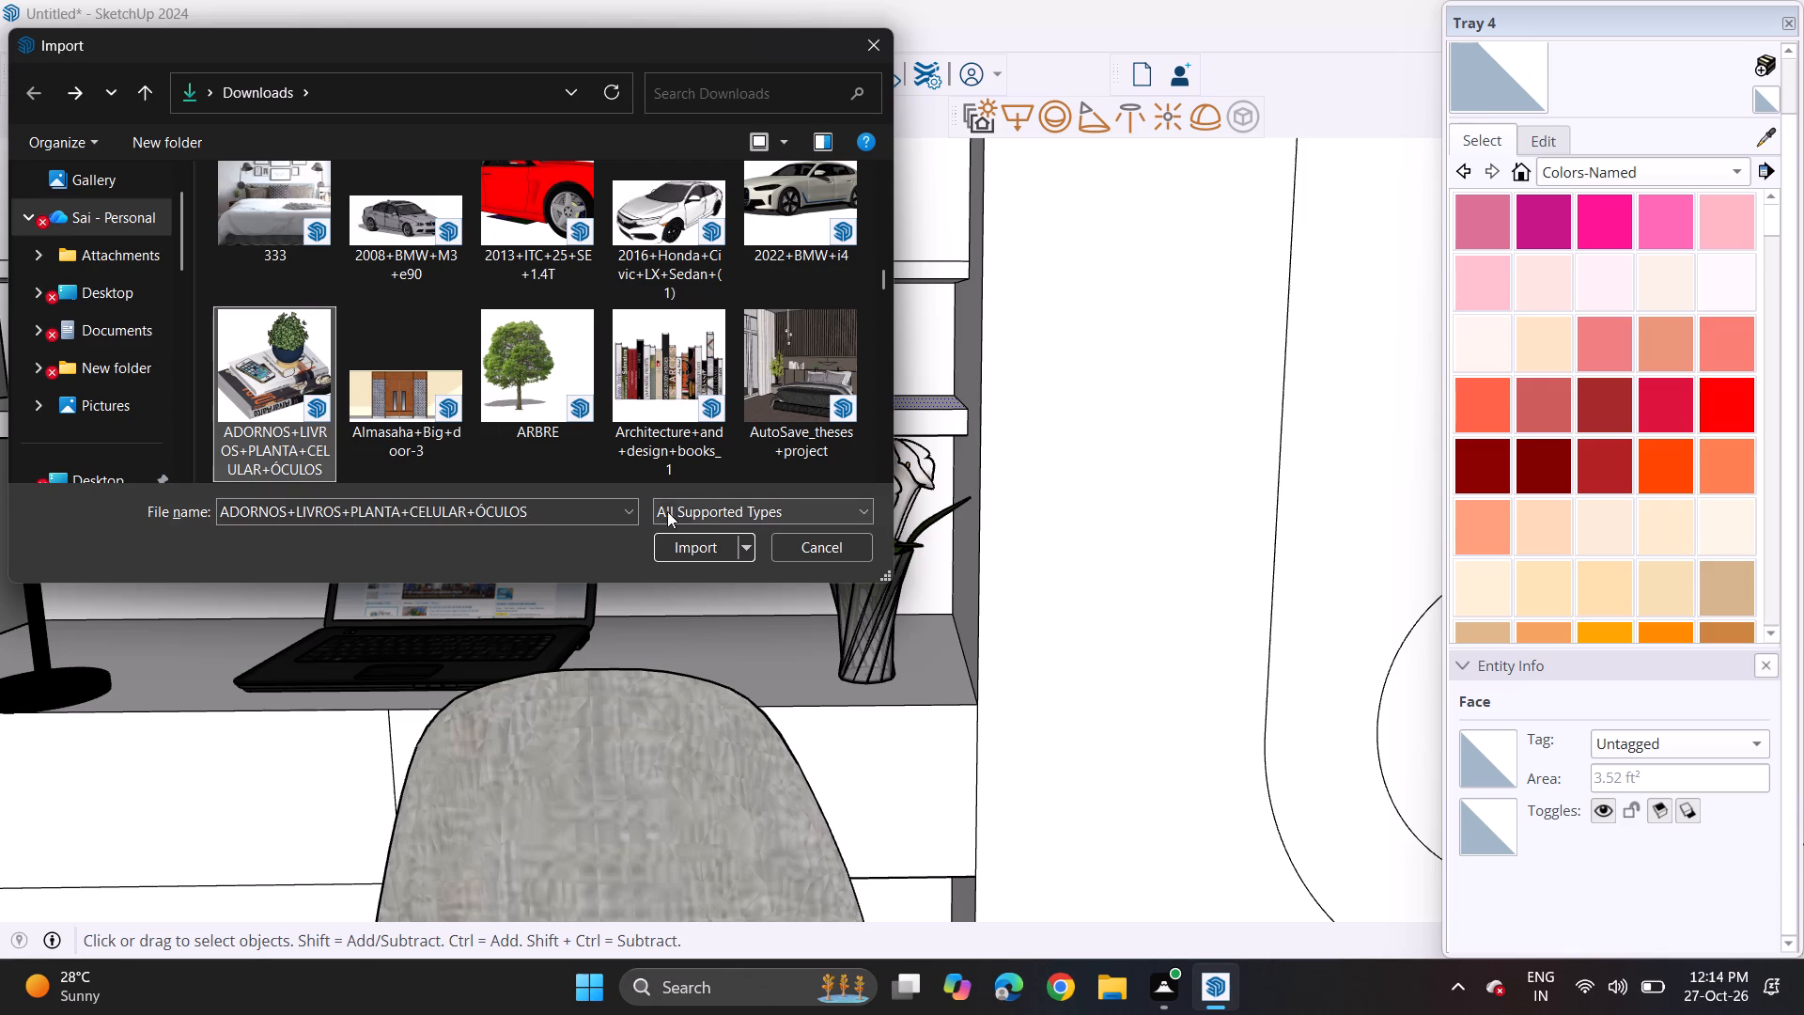
click(695, 545)
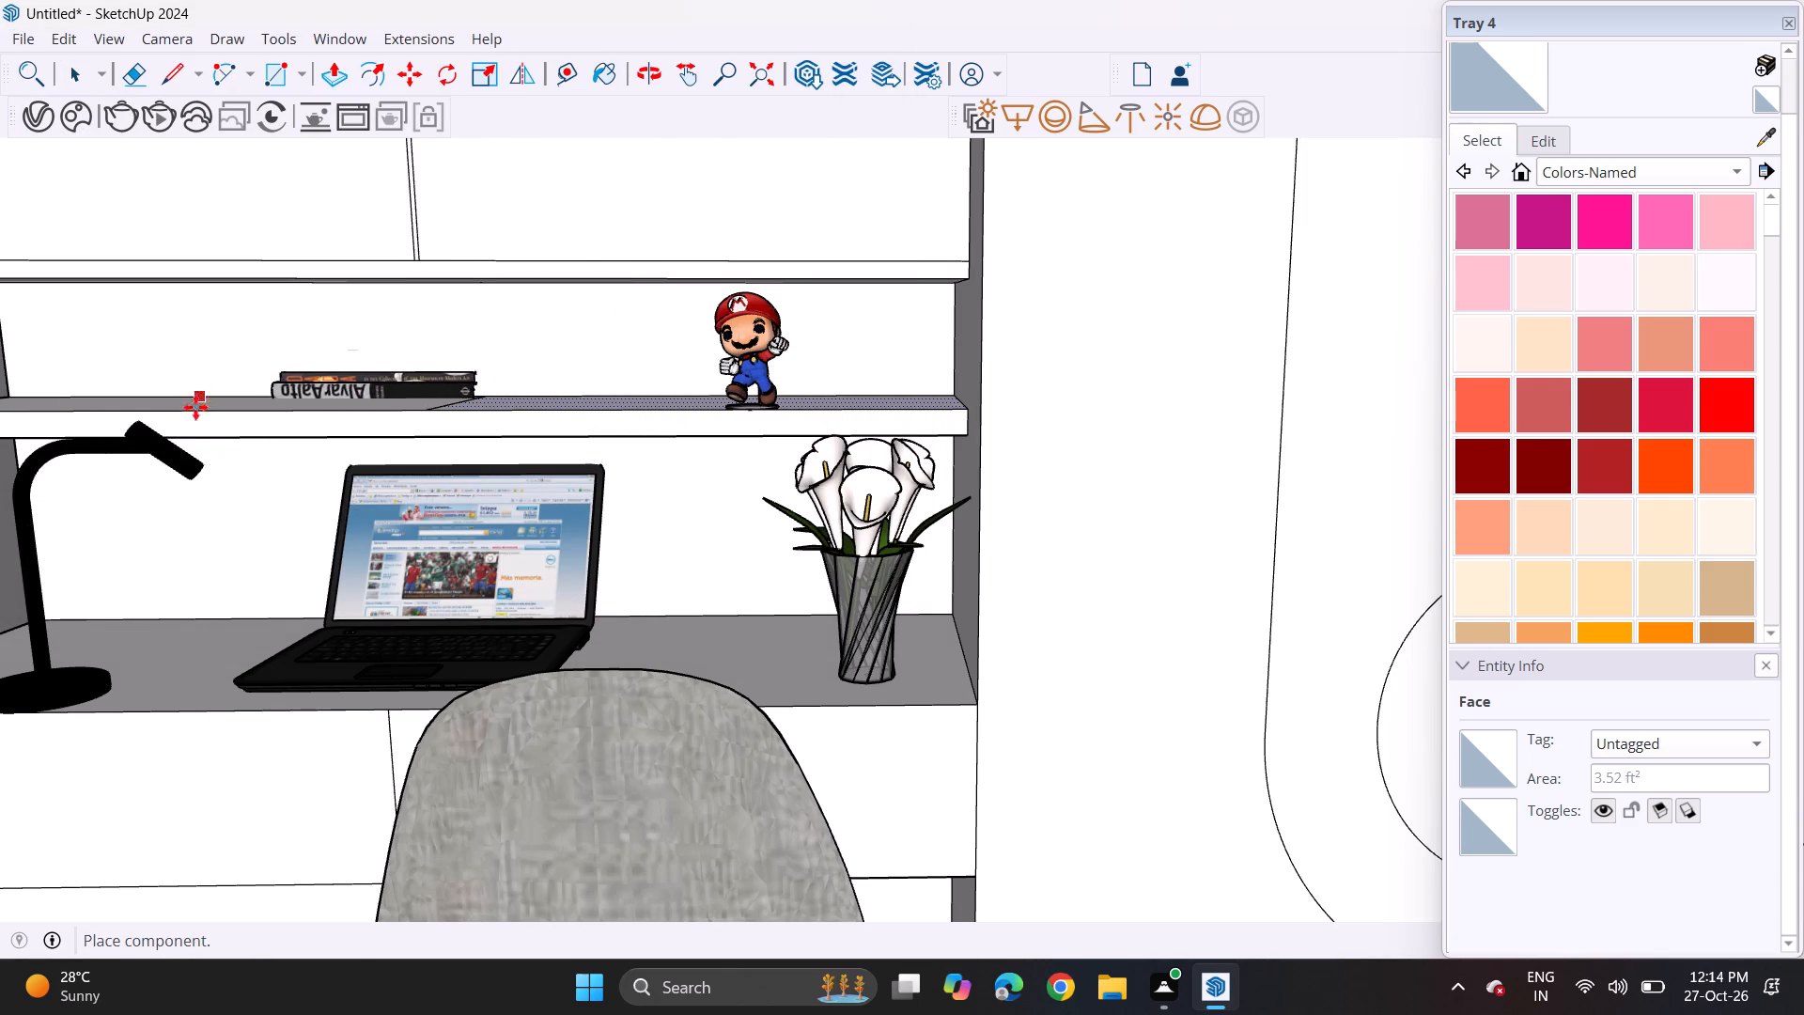
click(167, 416)
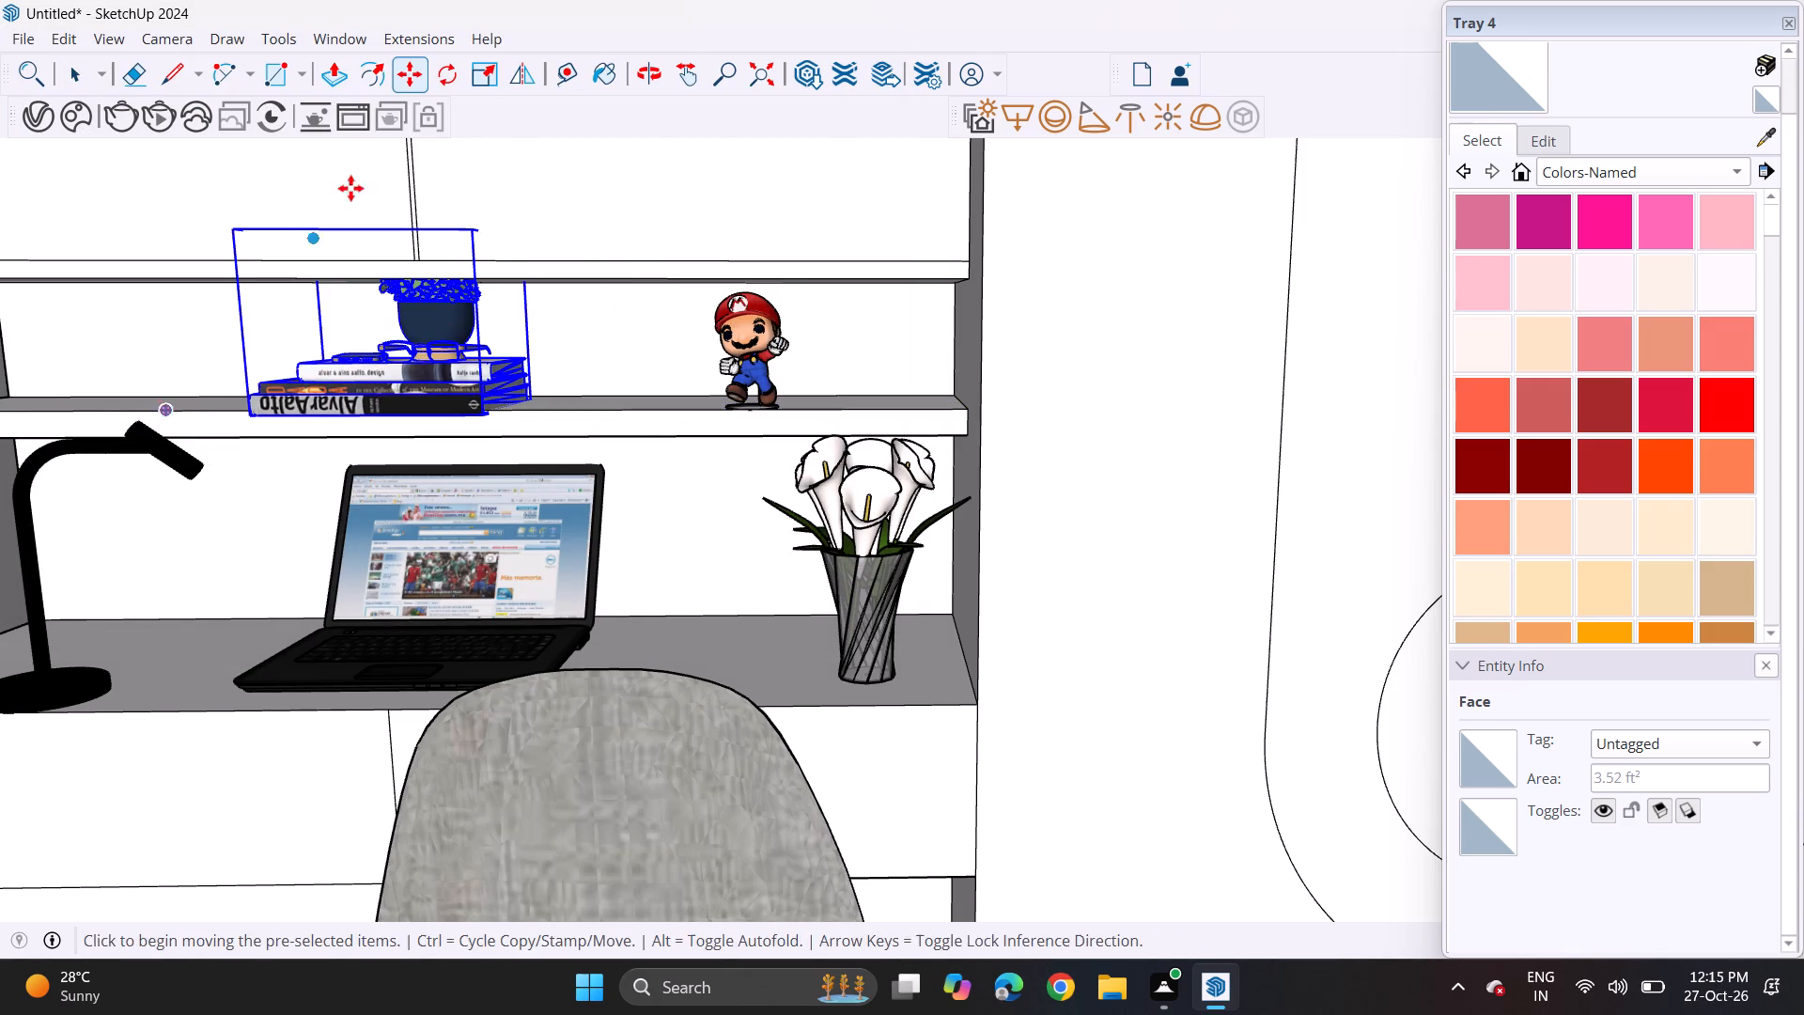
Scale the books-and-plant decor down uniformly about its opposite corner so it fits below the upper cabinet.
click(476, 73)
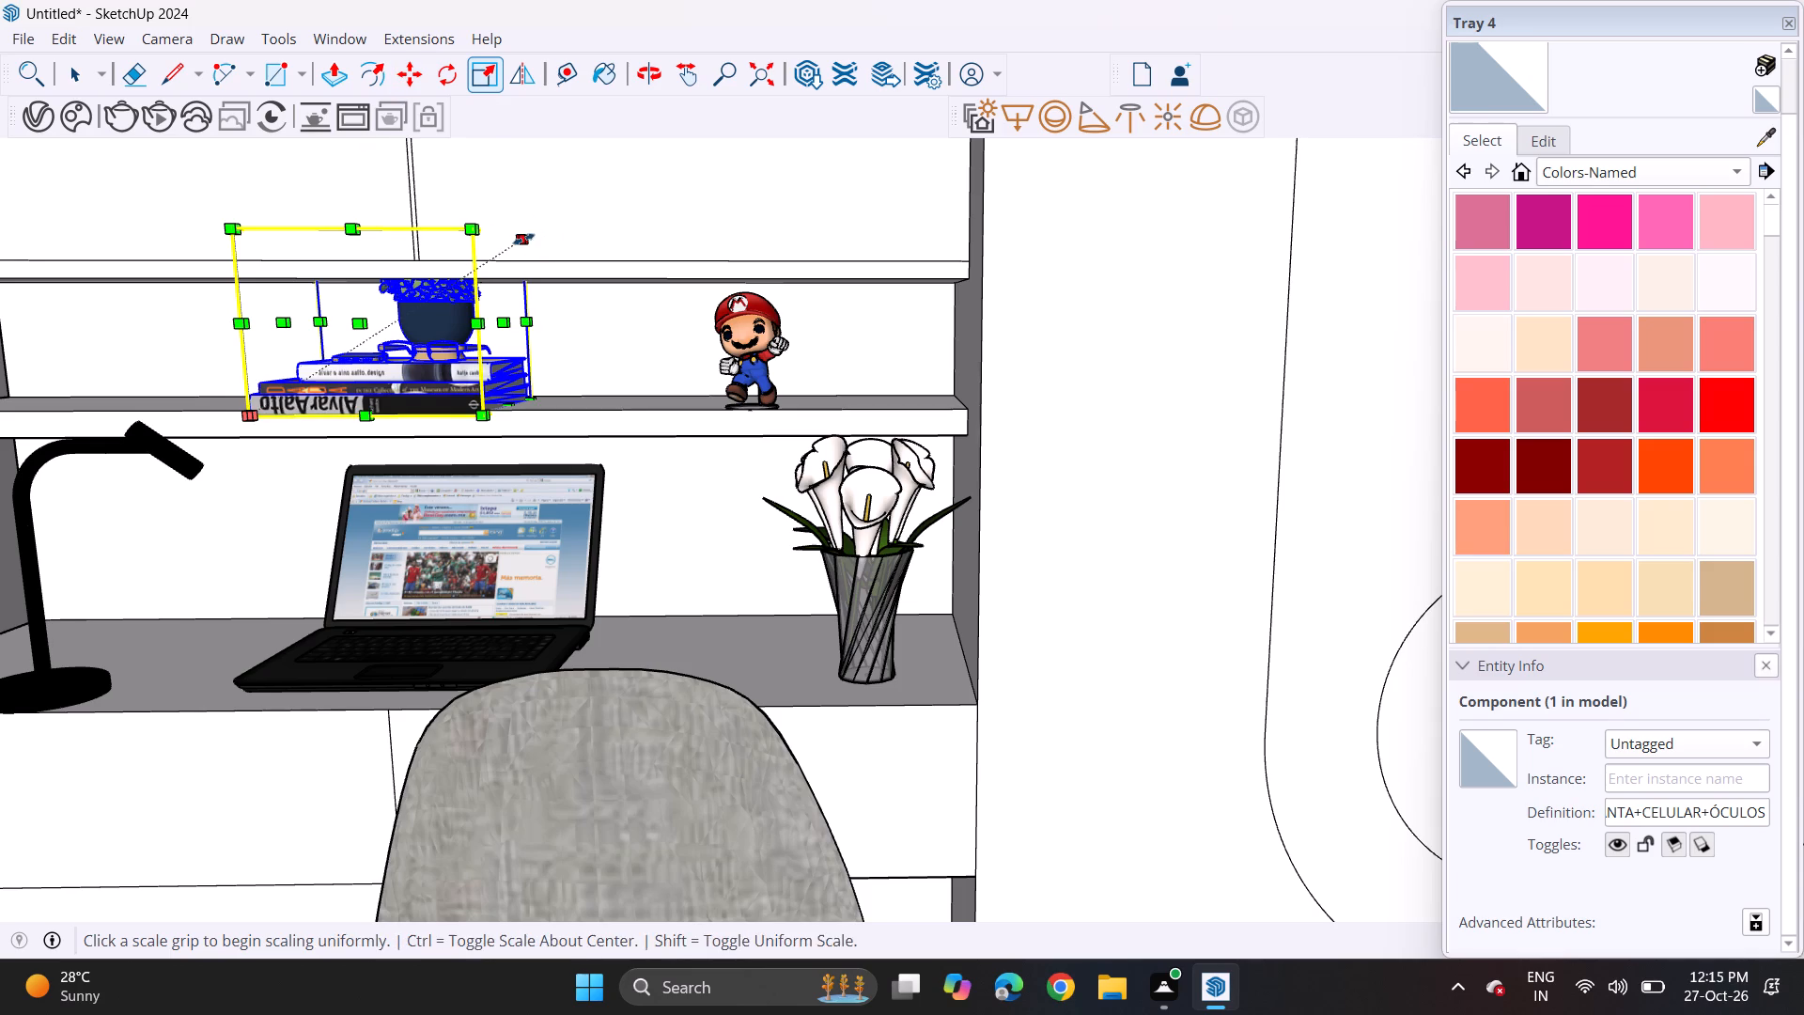
click(523, 239)
click(431, 328)
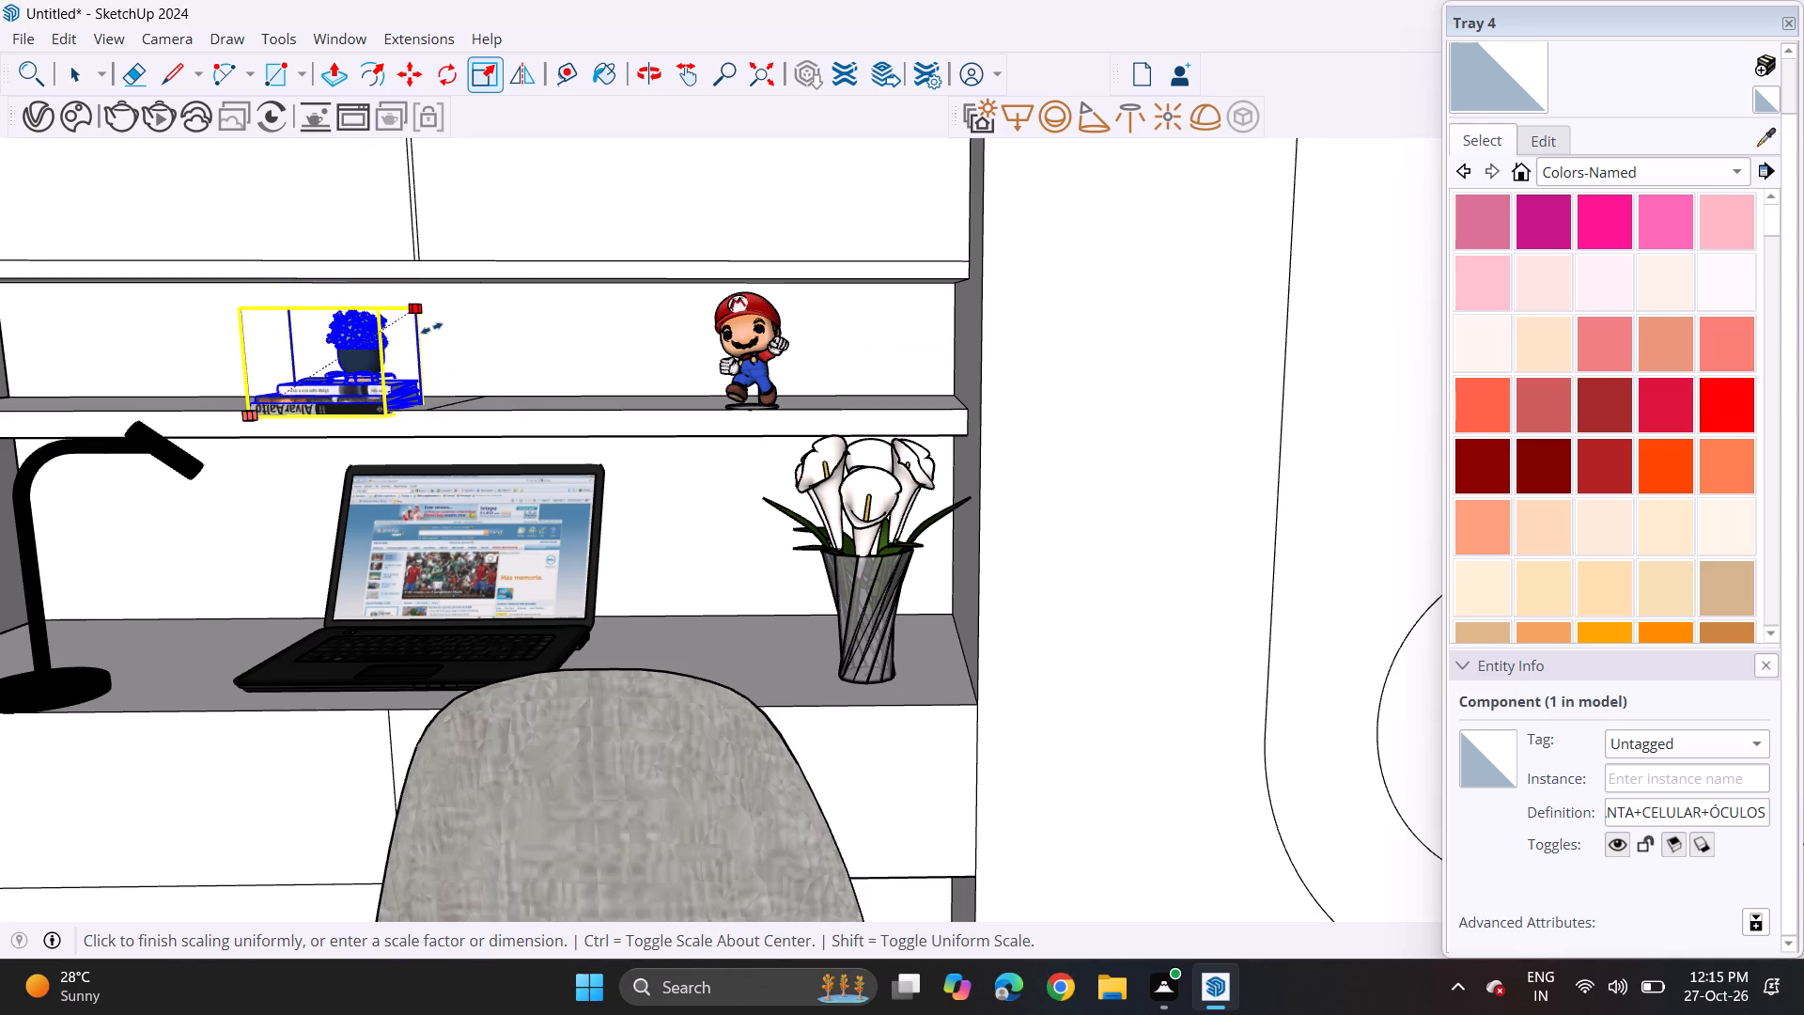
Move the books-and-plant decor back from the shelf's front edge and slightly toward the Mario figure, and deselect it.
middle_drag(437, 379, 303, 485)
click(397, 73)
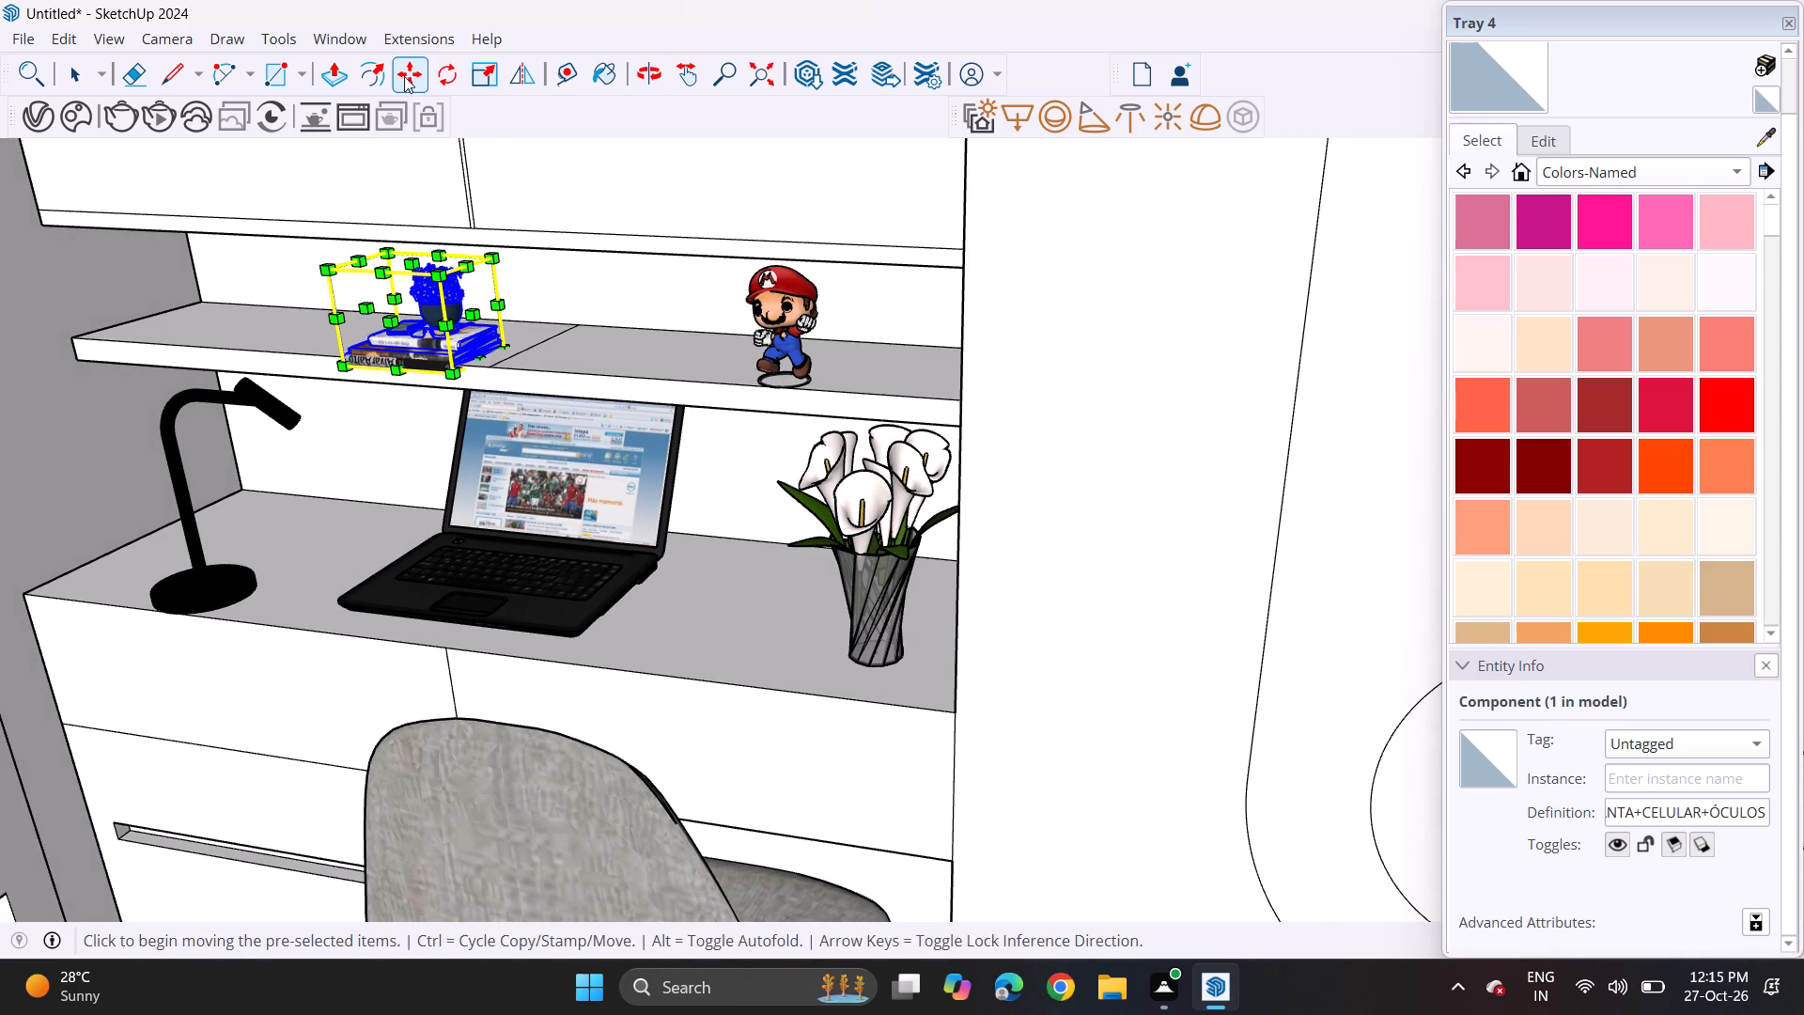
click(443, 372)
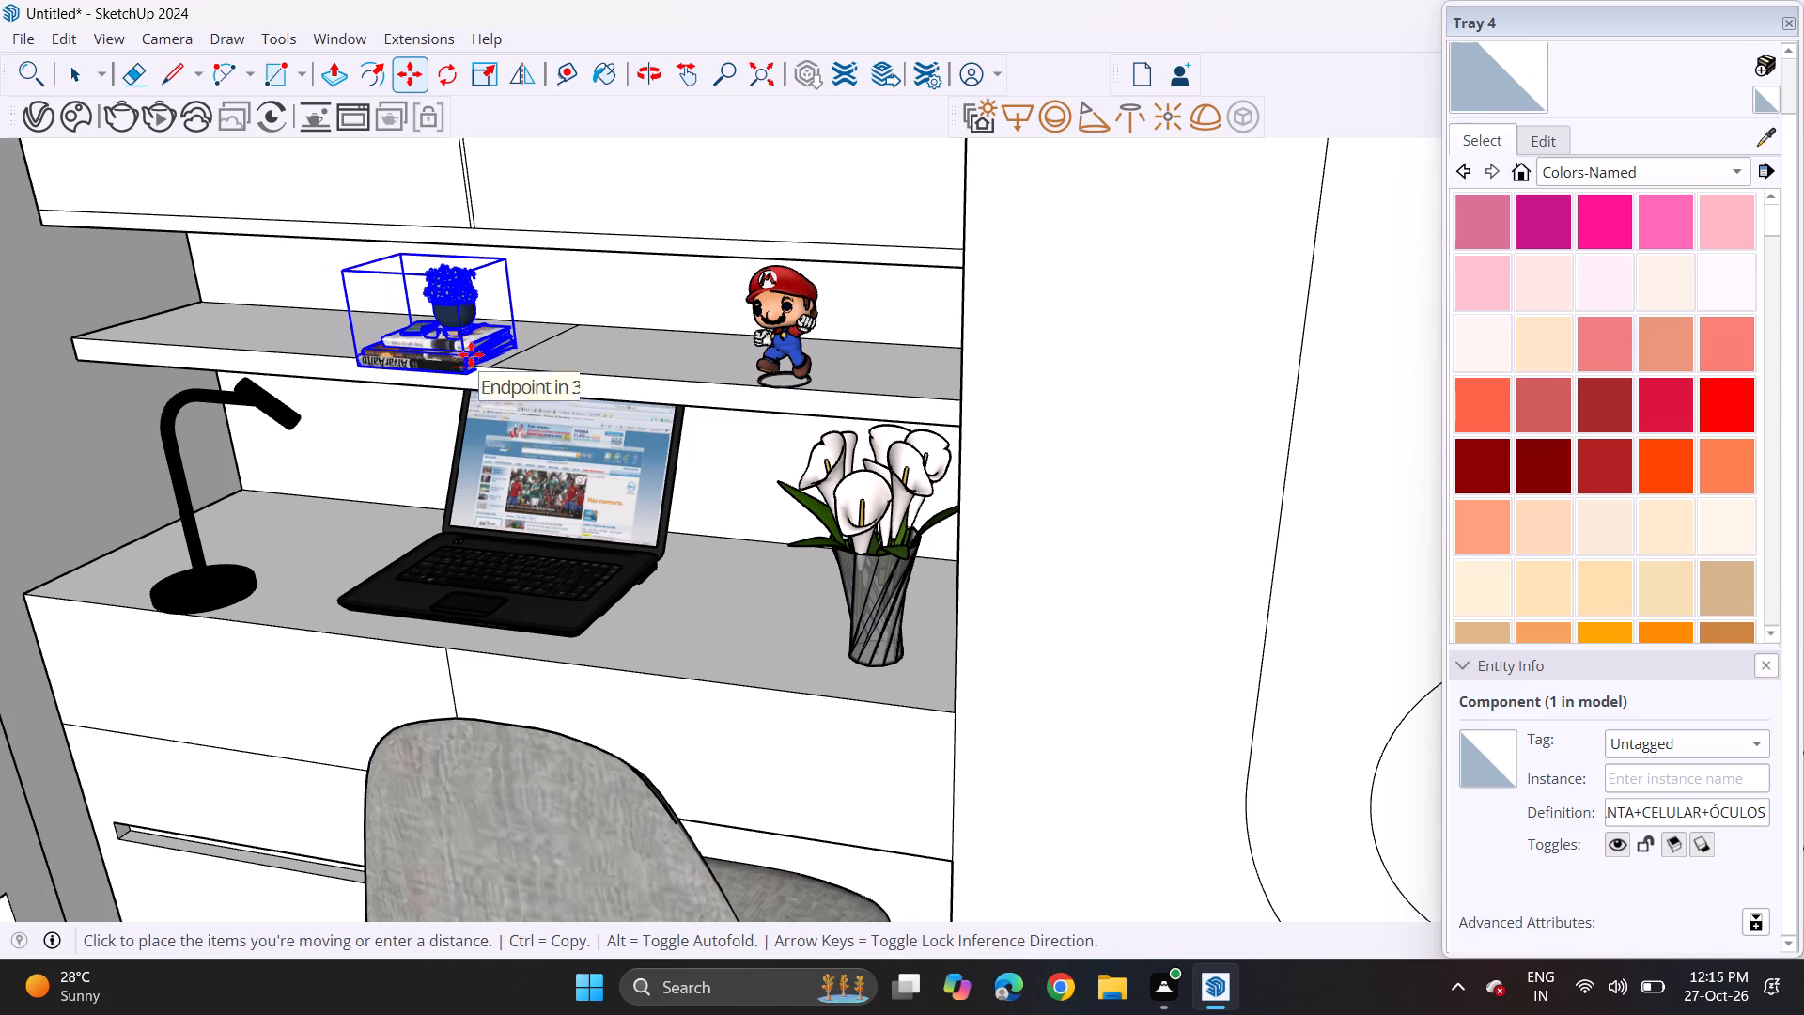
click(475, 352)
key(space)
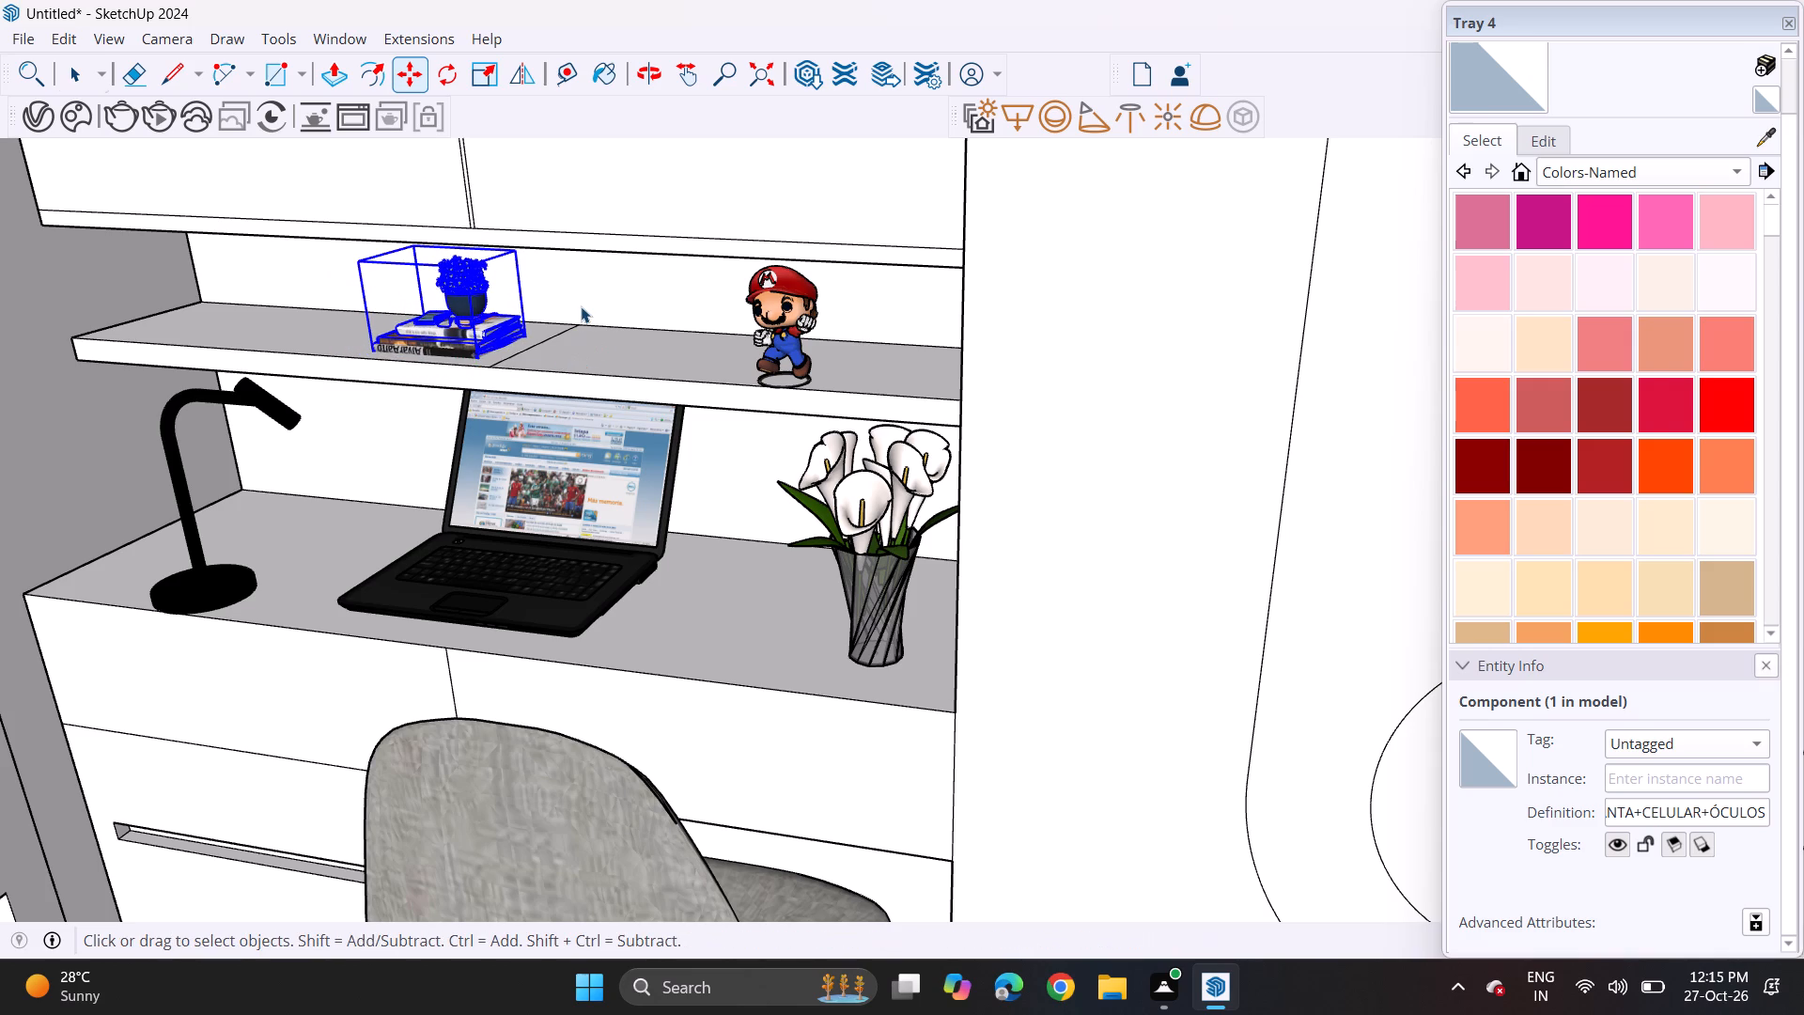
click(581, 306)
Examine the furnished desk niche together with the wardrobe wall, doors and ceiling from outside the room's open side.
middle_drag(582, 299, 789, 200)
scroll(732, 235, down, 4)
scroll(720, 360, up, 1)
middle_drag(719, 360, 694, 277)
scroll(694, 277, down, 12)
middle_drag(676, 398, 441, 553)
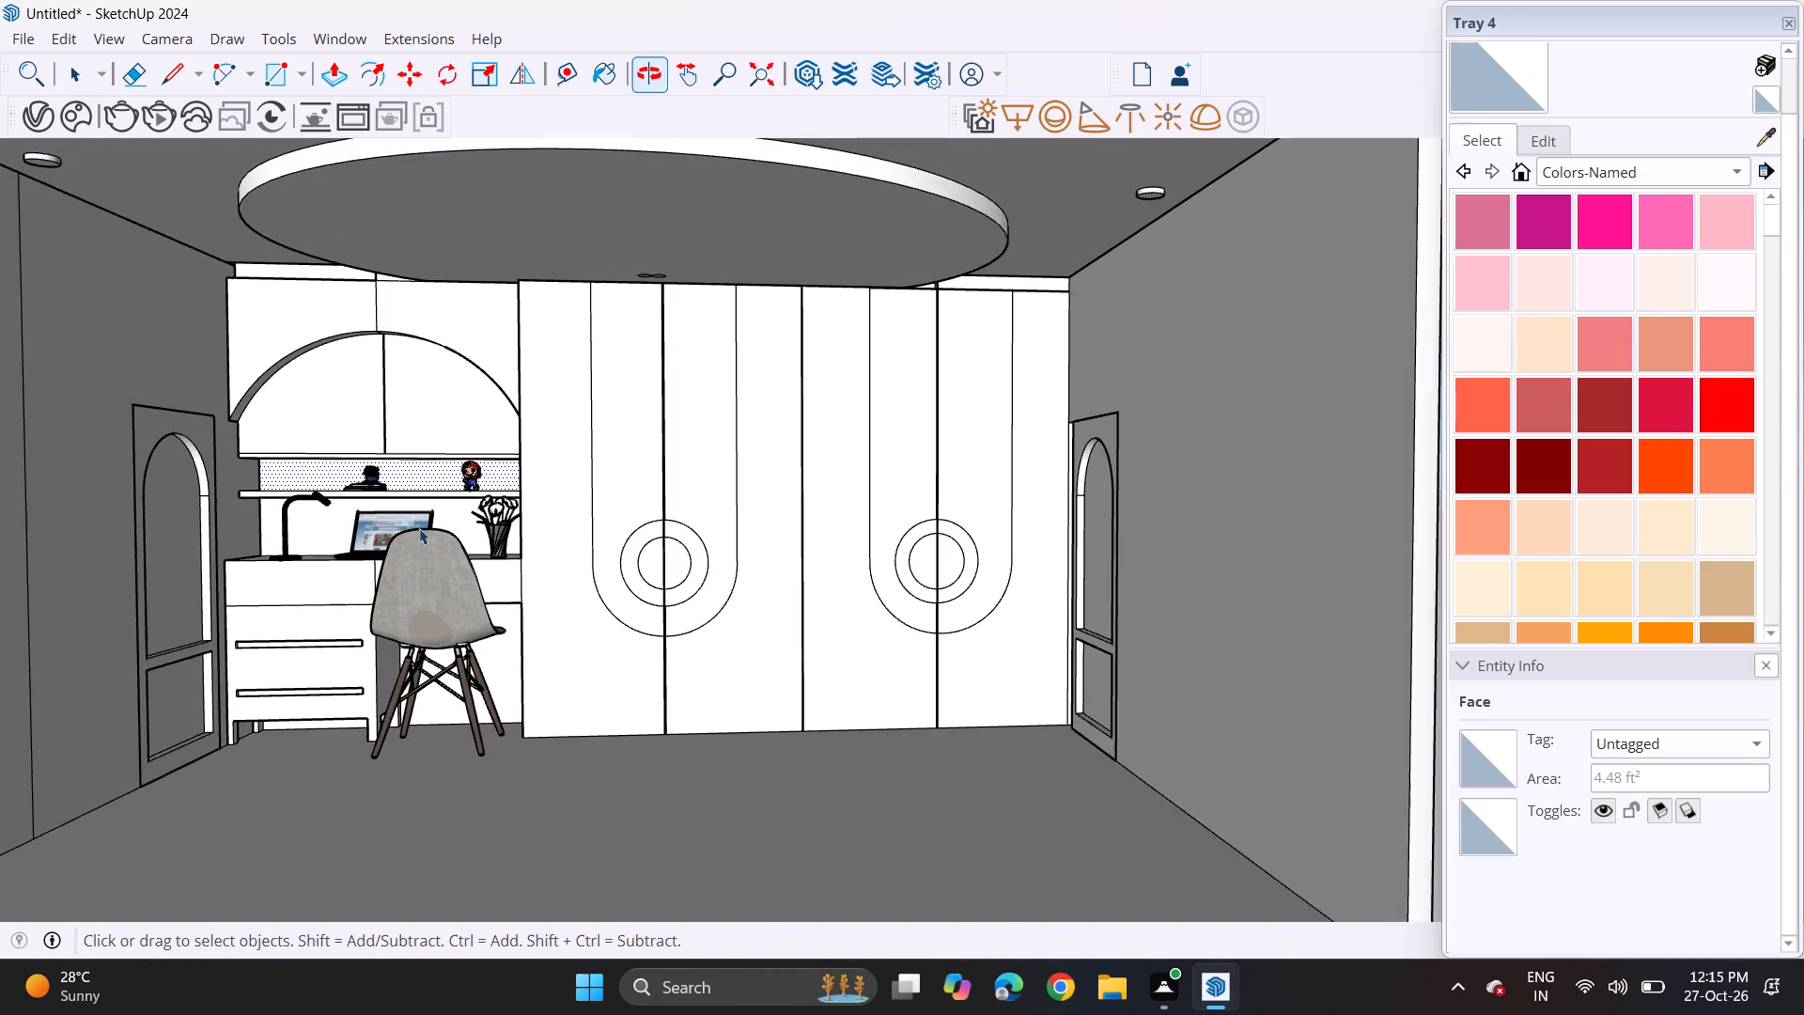
scroll(419, 528, down, 3)
middle_drag(449, 536, 499, 576)
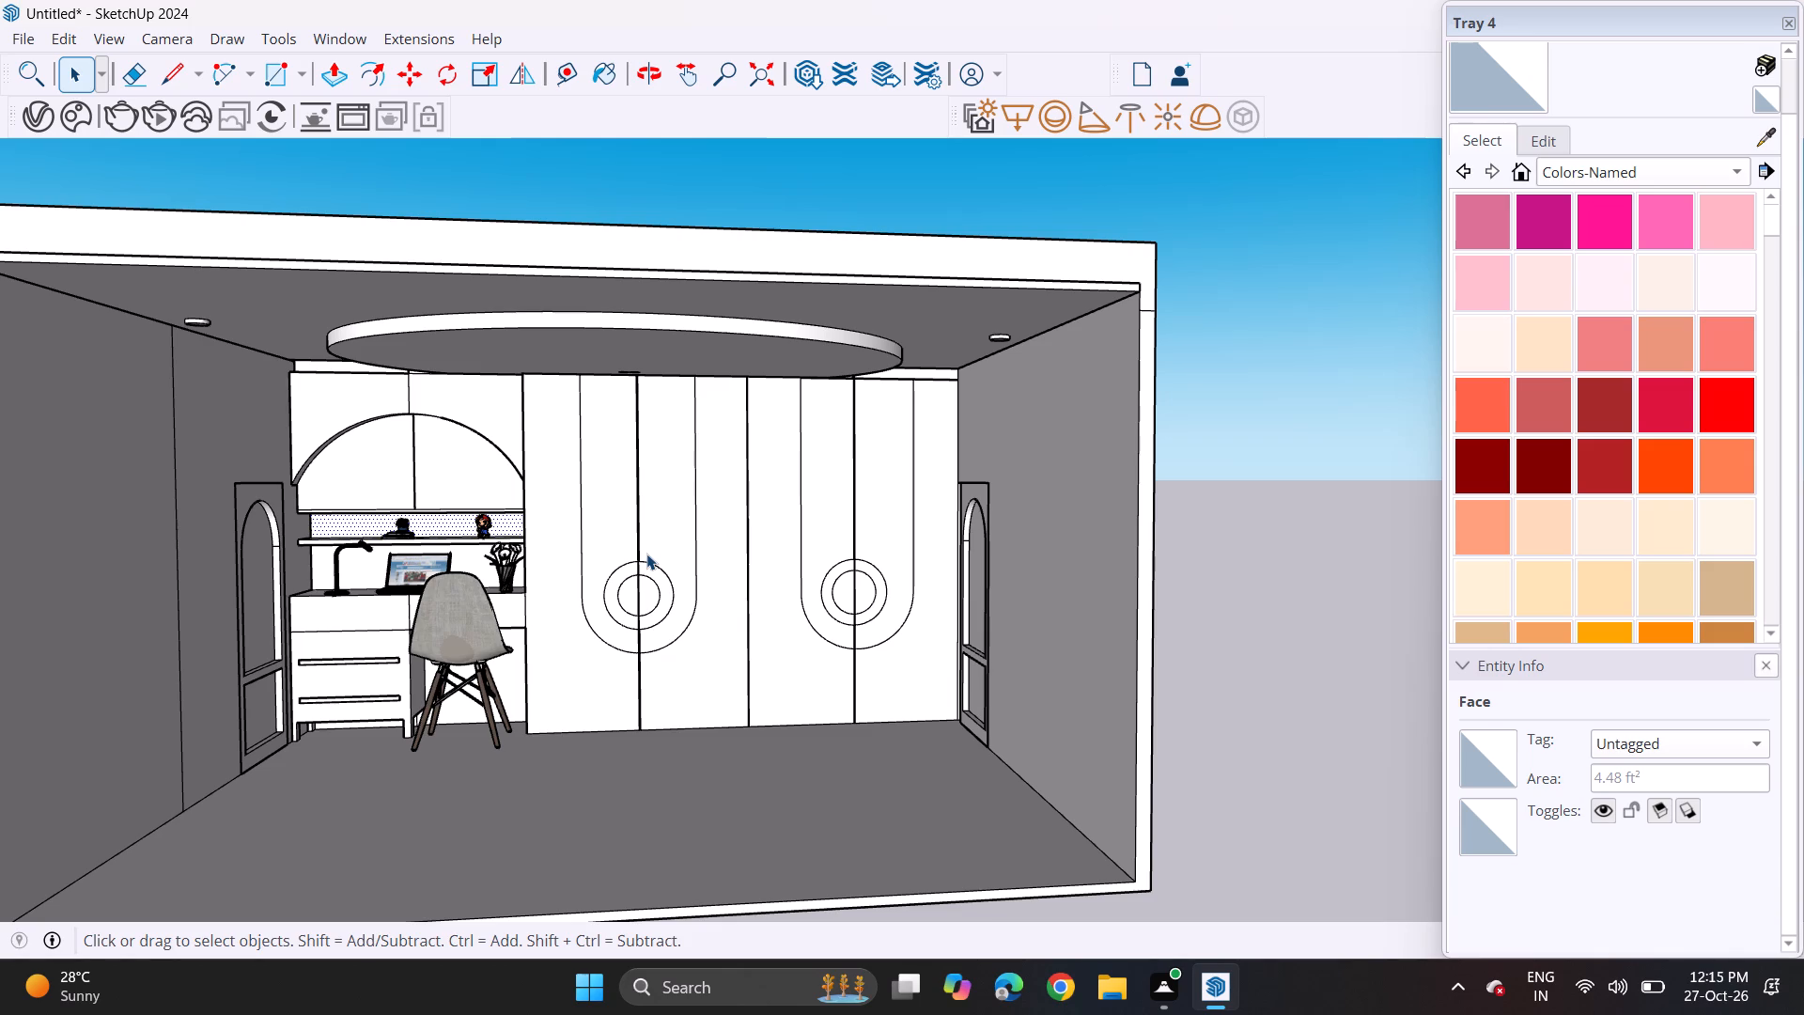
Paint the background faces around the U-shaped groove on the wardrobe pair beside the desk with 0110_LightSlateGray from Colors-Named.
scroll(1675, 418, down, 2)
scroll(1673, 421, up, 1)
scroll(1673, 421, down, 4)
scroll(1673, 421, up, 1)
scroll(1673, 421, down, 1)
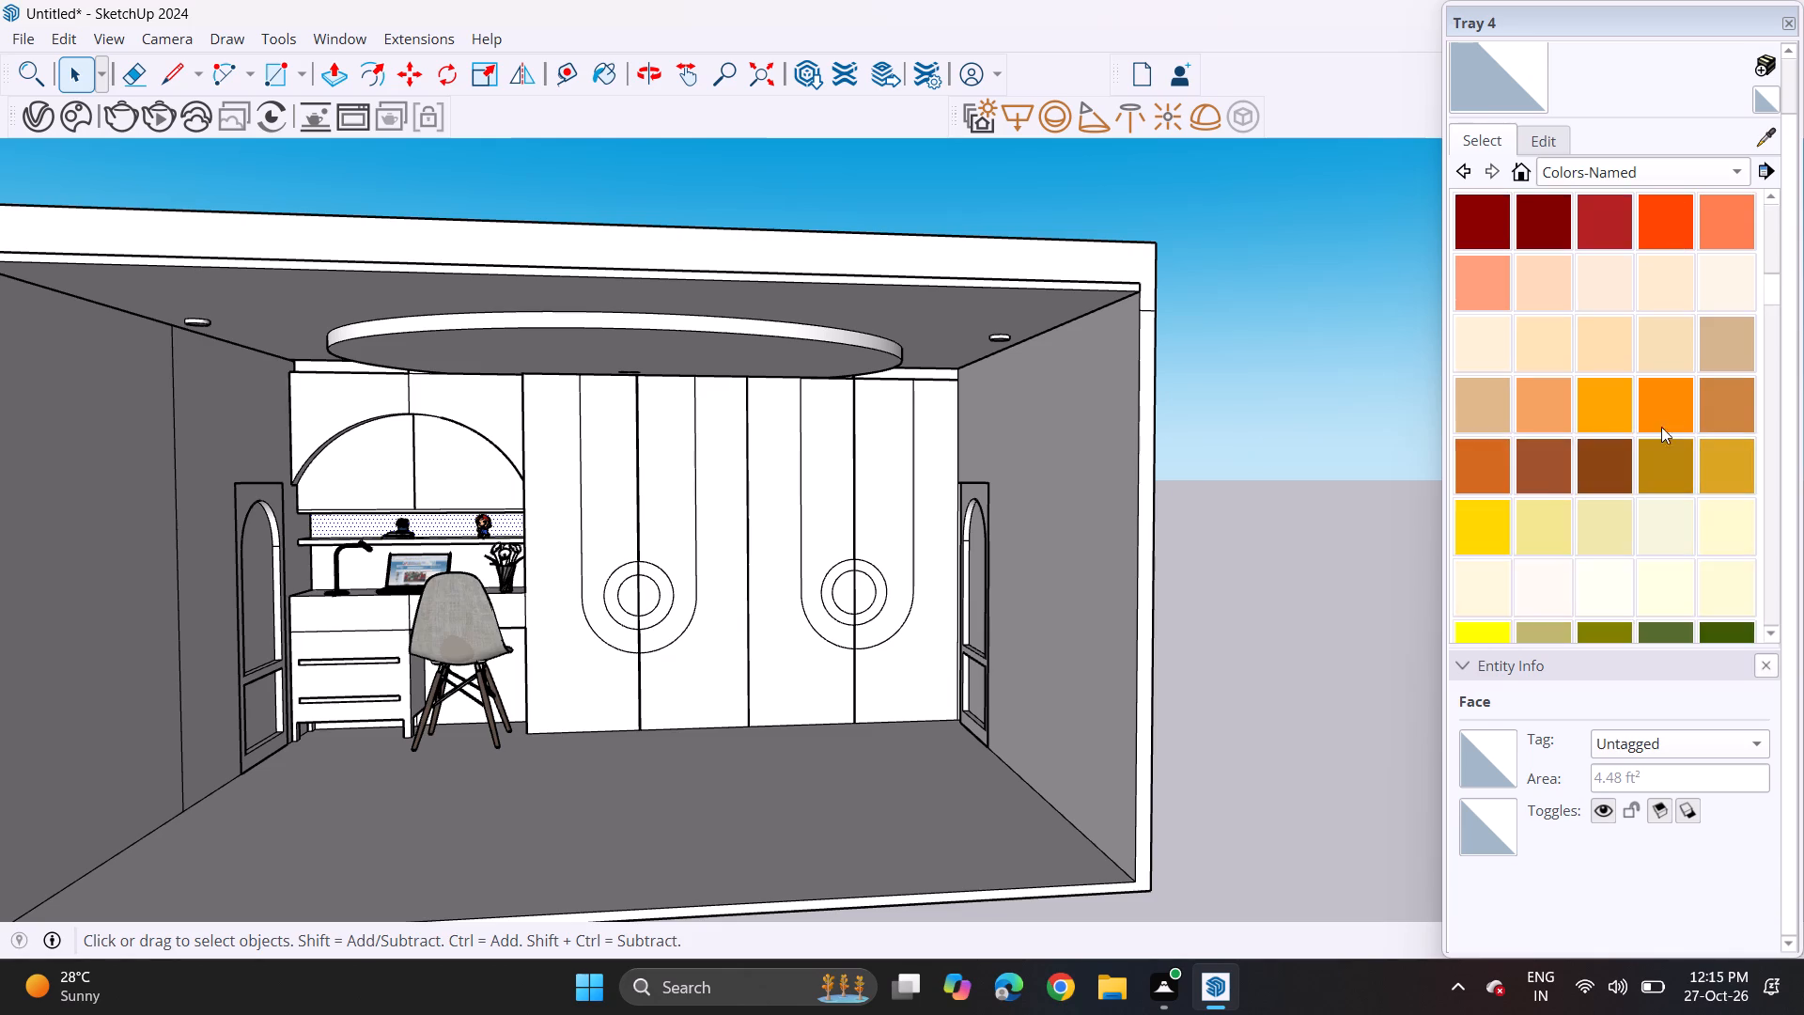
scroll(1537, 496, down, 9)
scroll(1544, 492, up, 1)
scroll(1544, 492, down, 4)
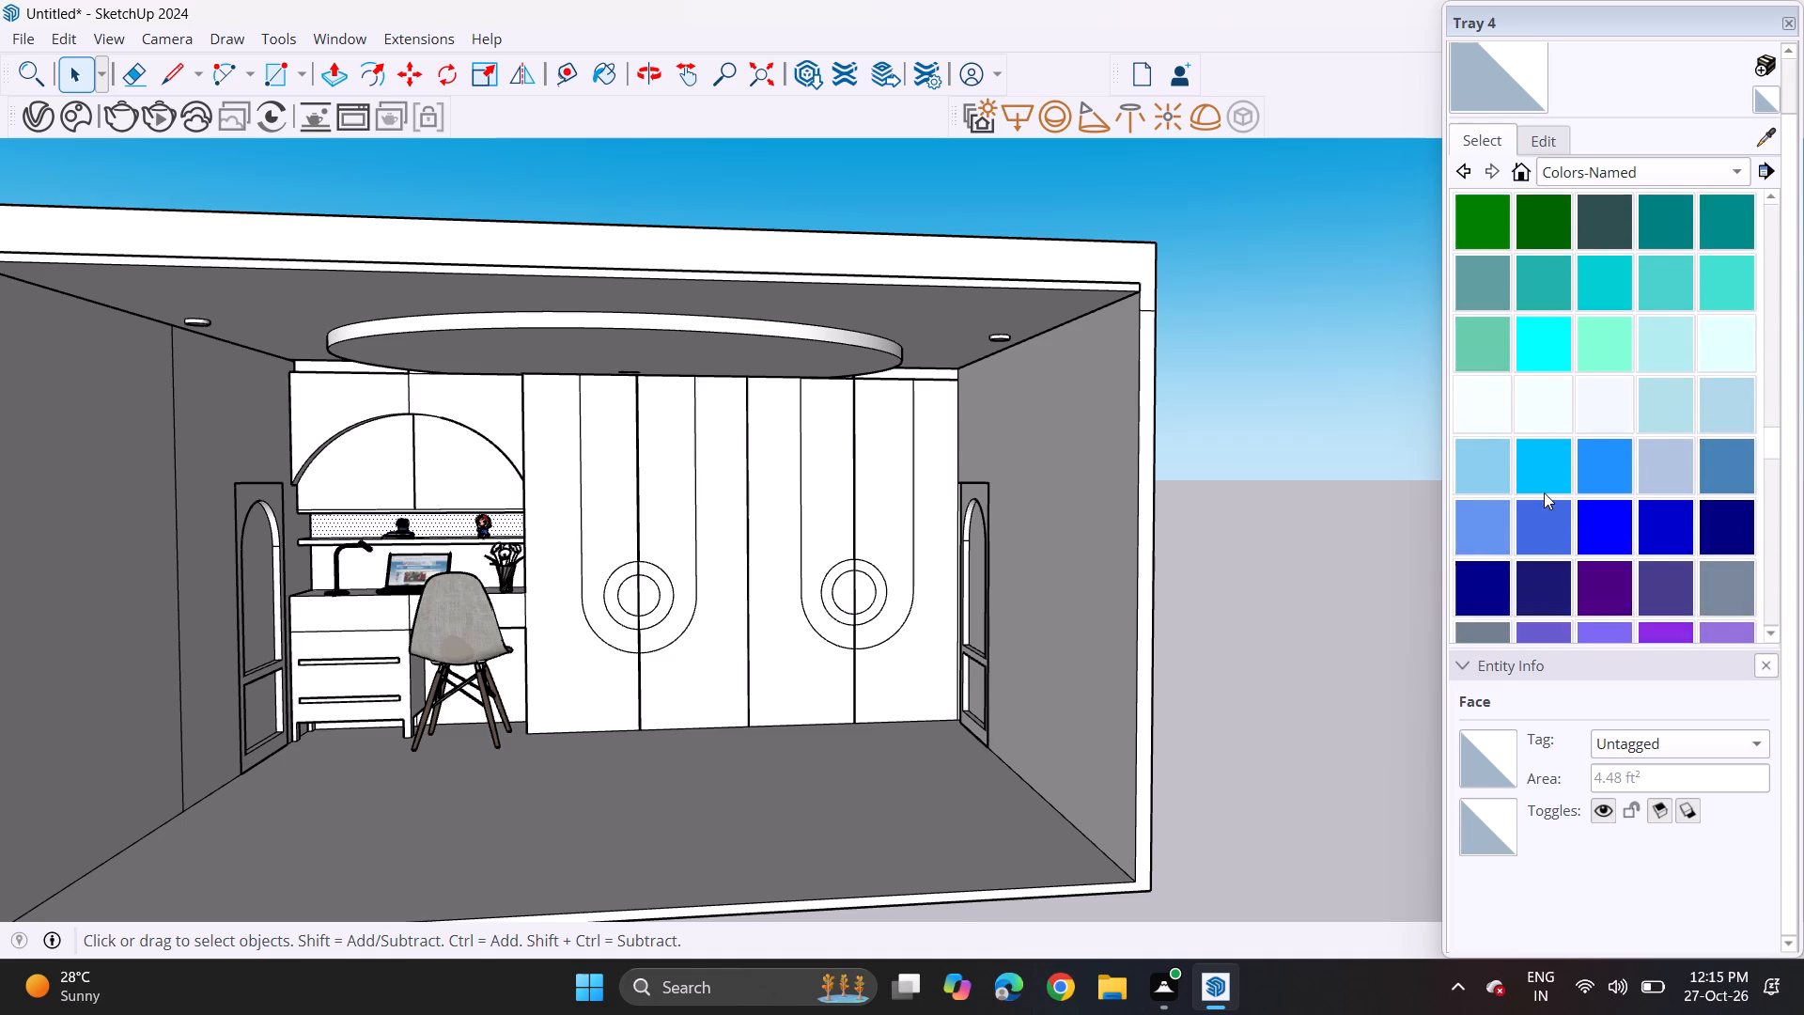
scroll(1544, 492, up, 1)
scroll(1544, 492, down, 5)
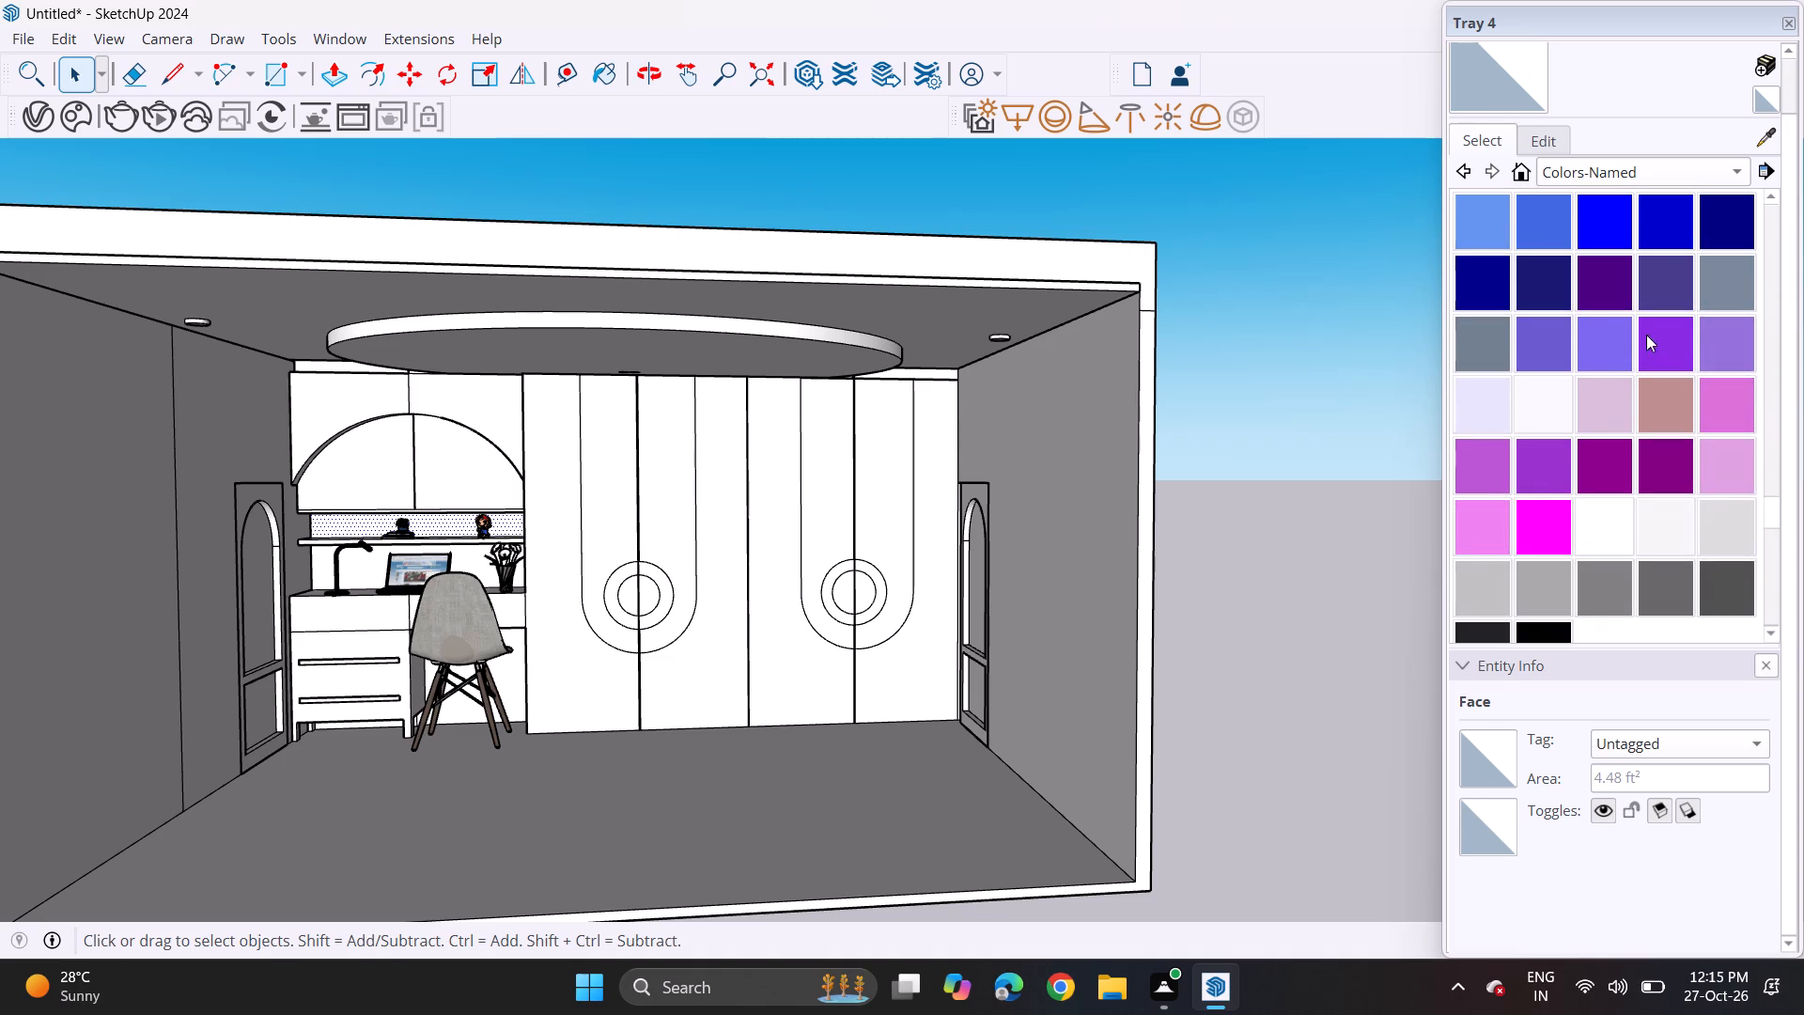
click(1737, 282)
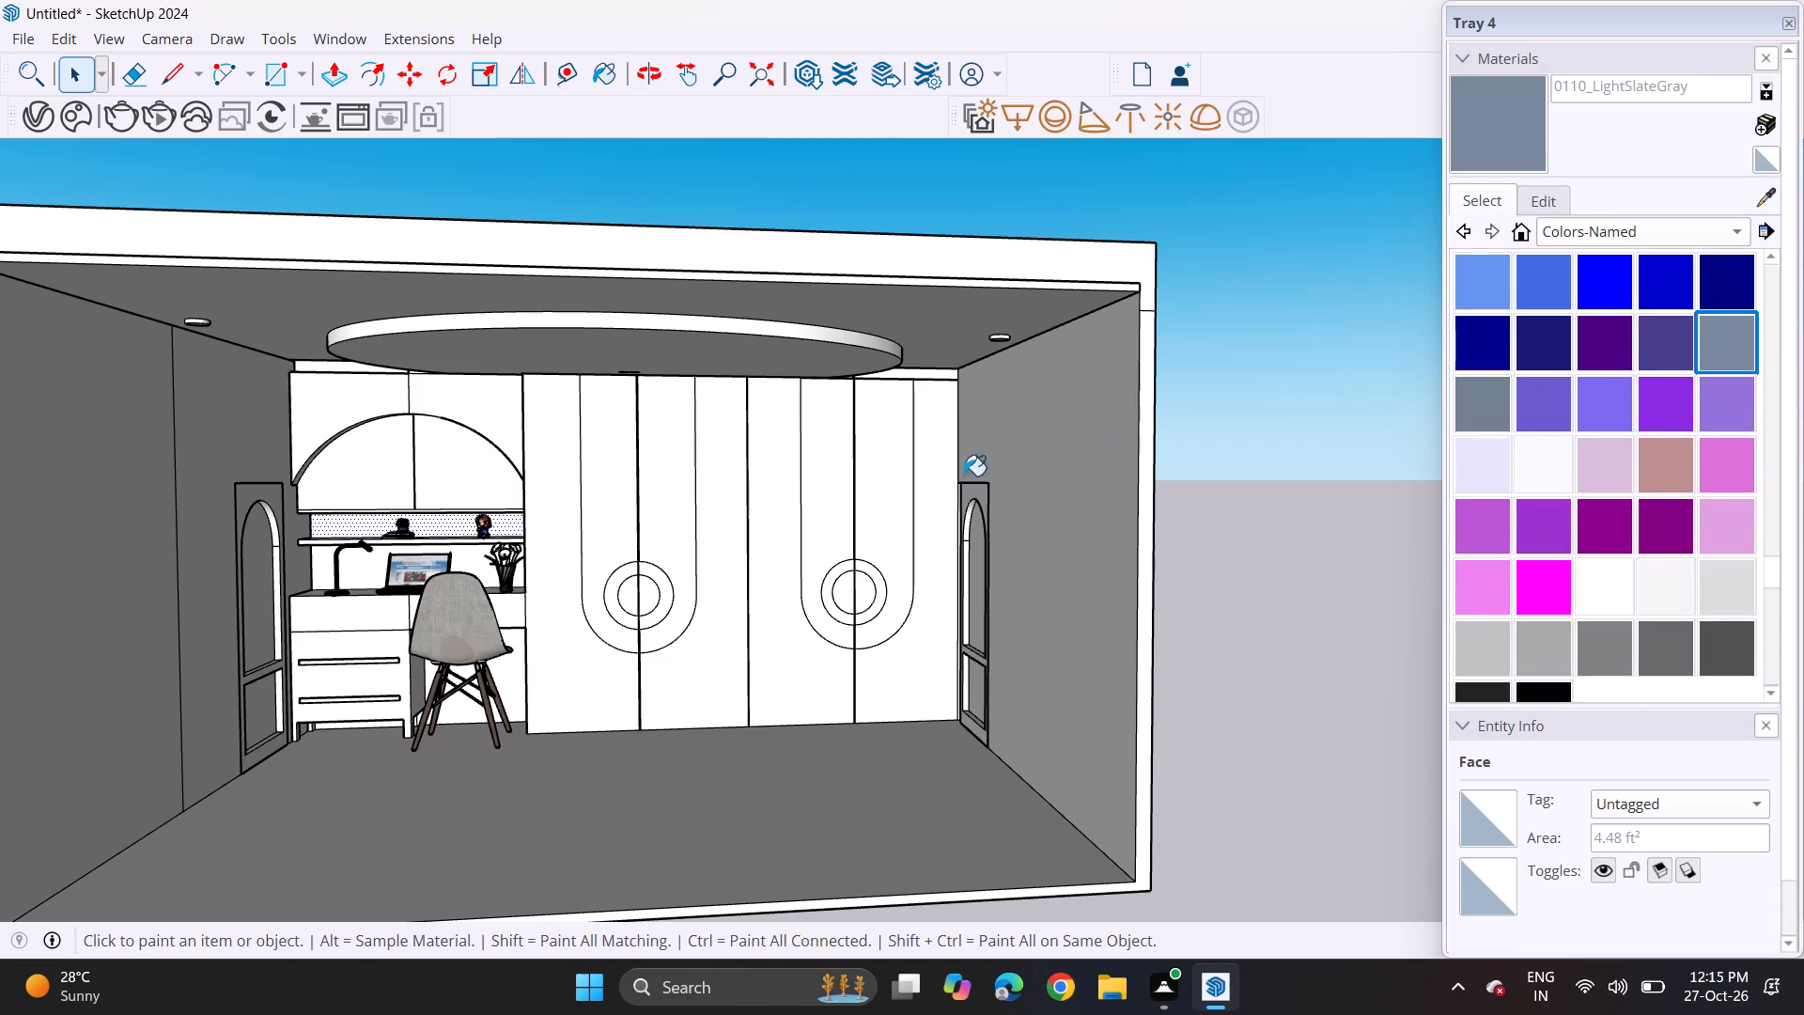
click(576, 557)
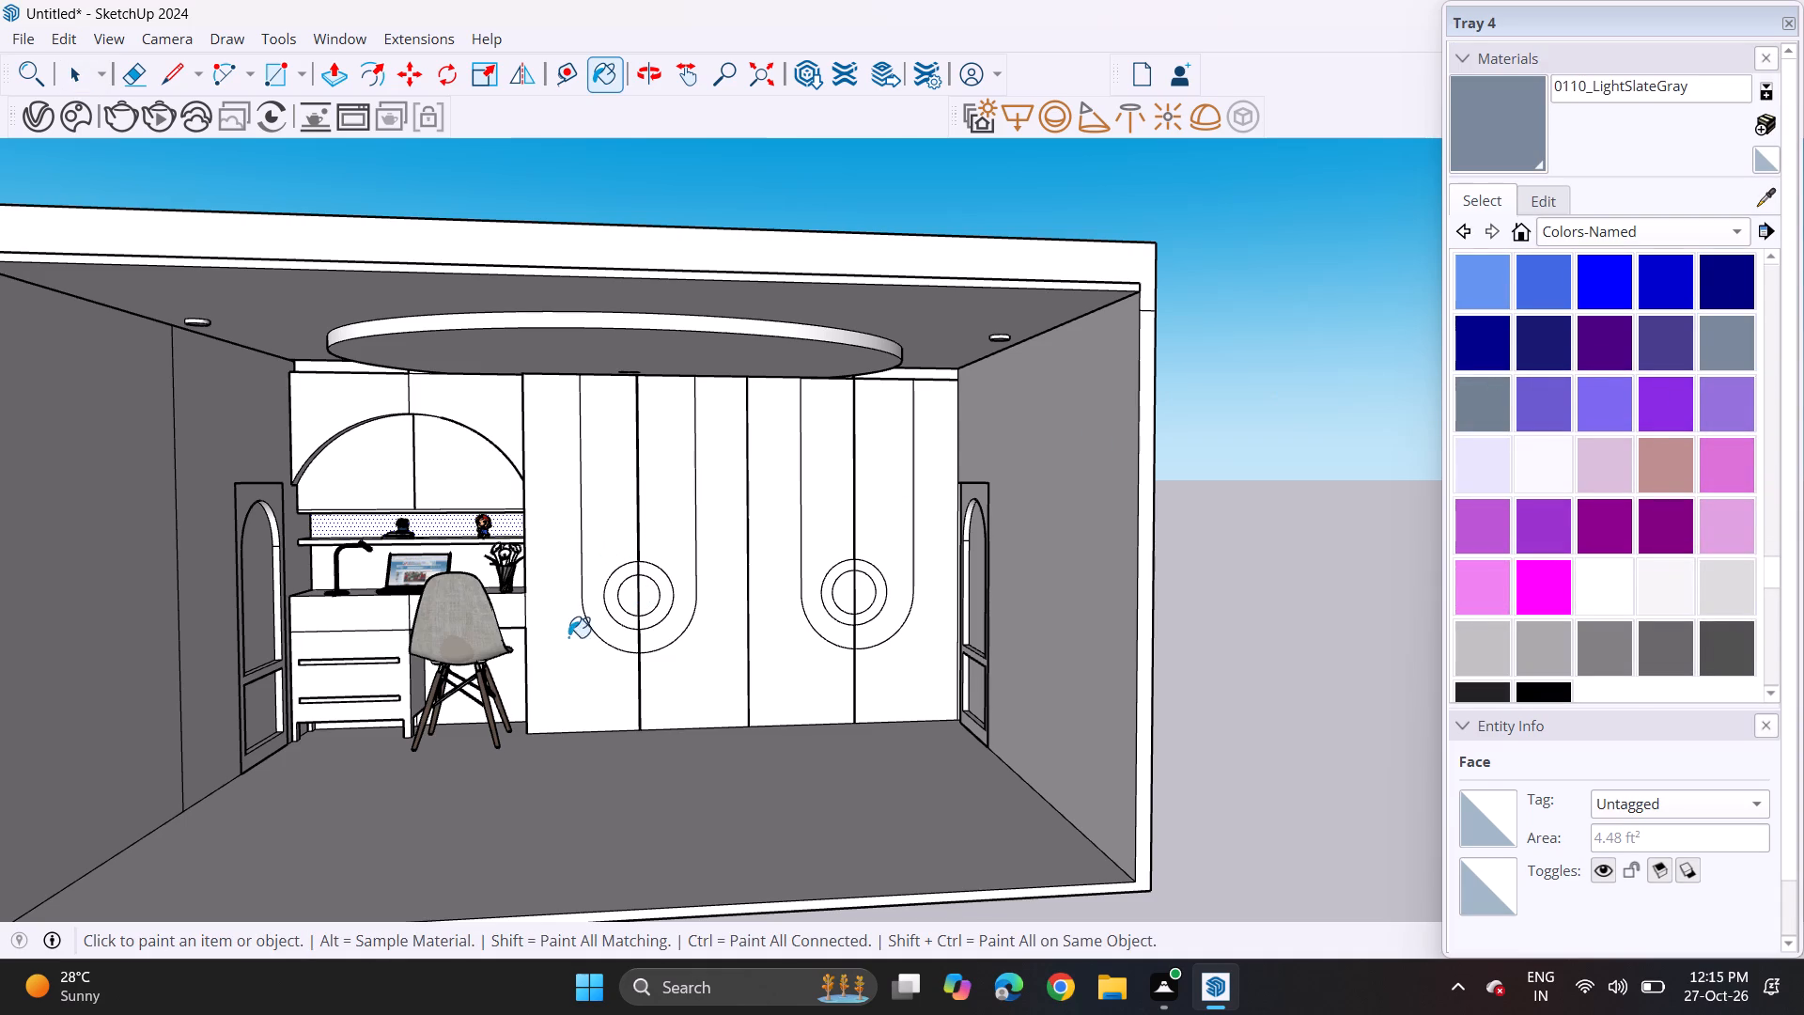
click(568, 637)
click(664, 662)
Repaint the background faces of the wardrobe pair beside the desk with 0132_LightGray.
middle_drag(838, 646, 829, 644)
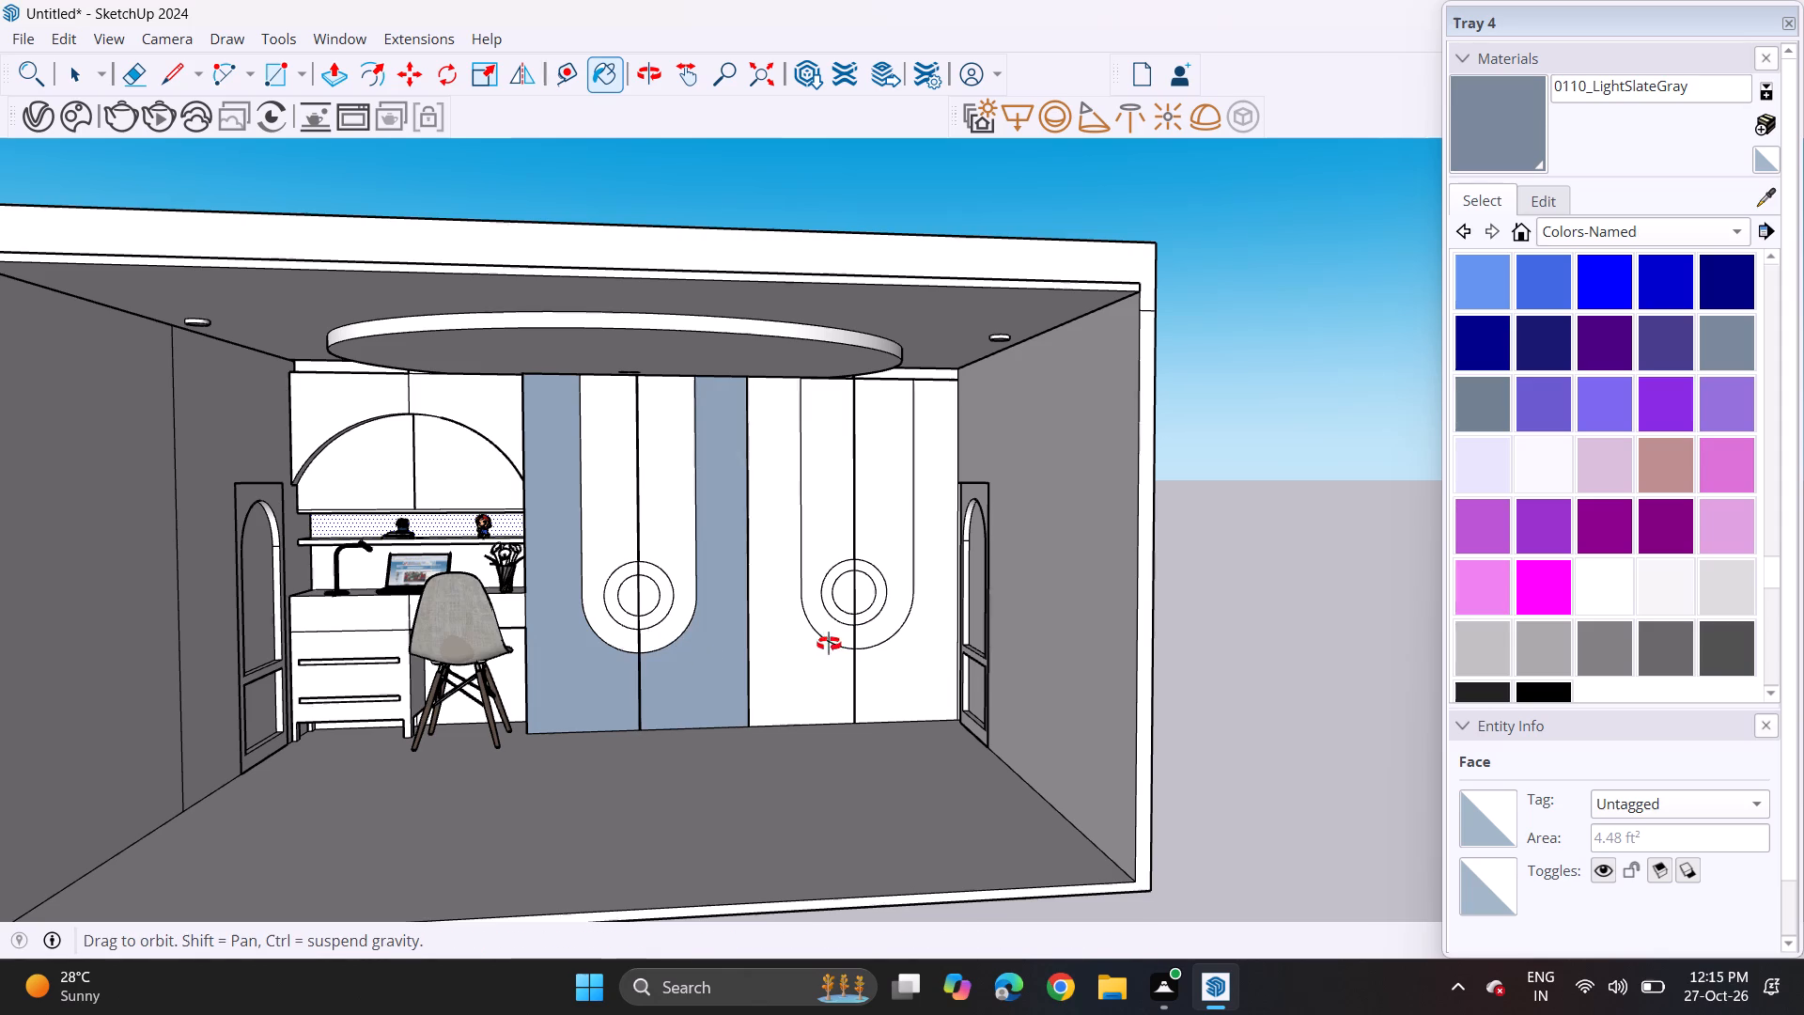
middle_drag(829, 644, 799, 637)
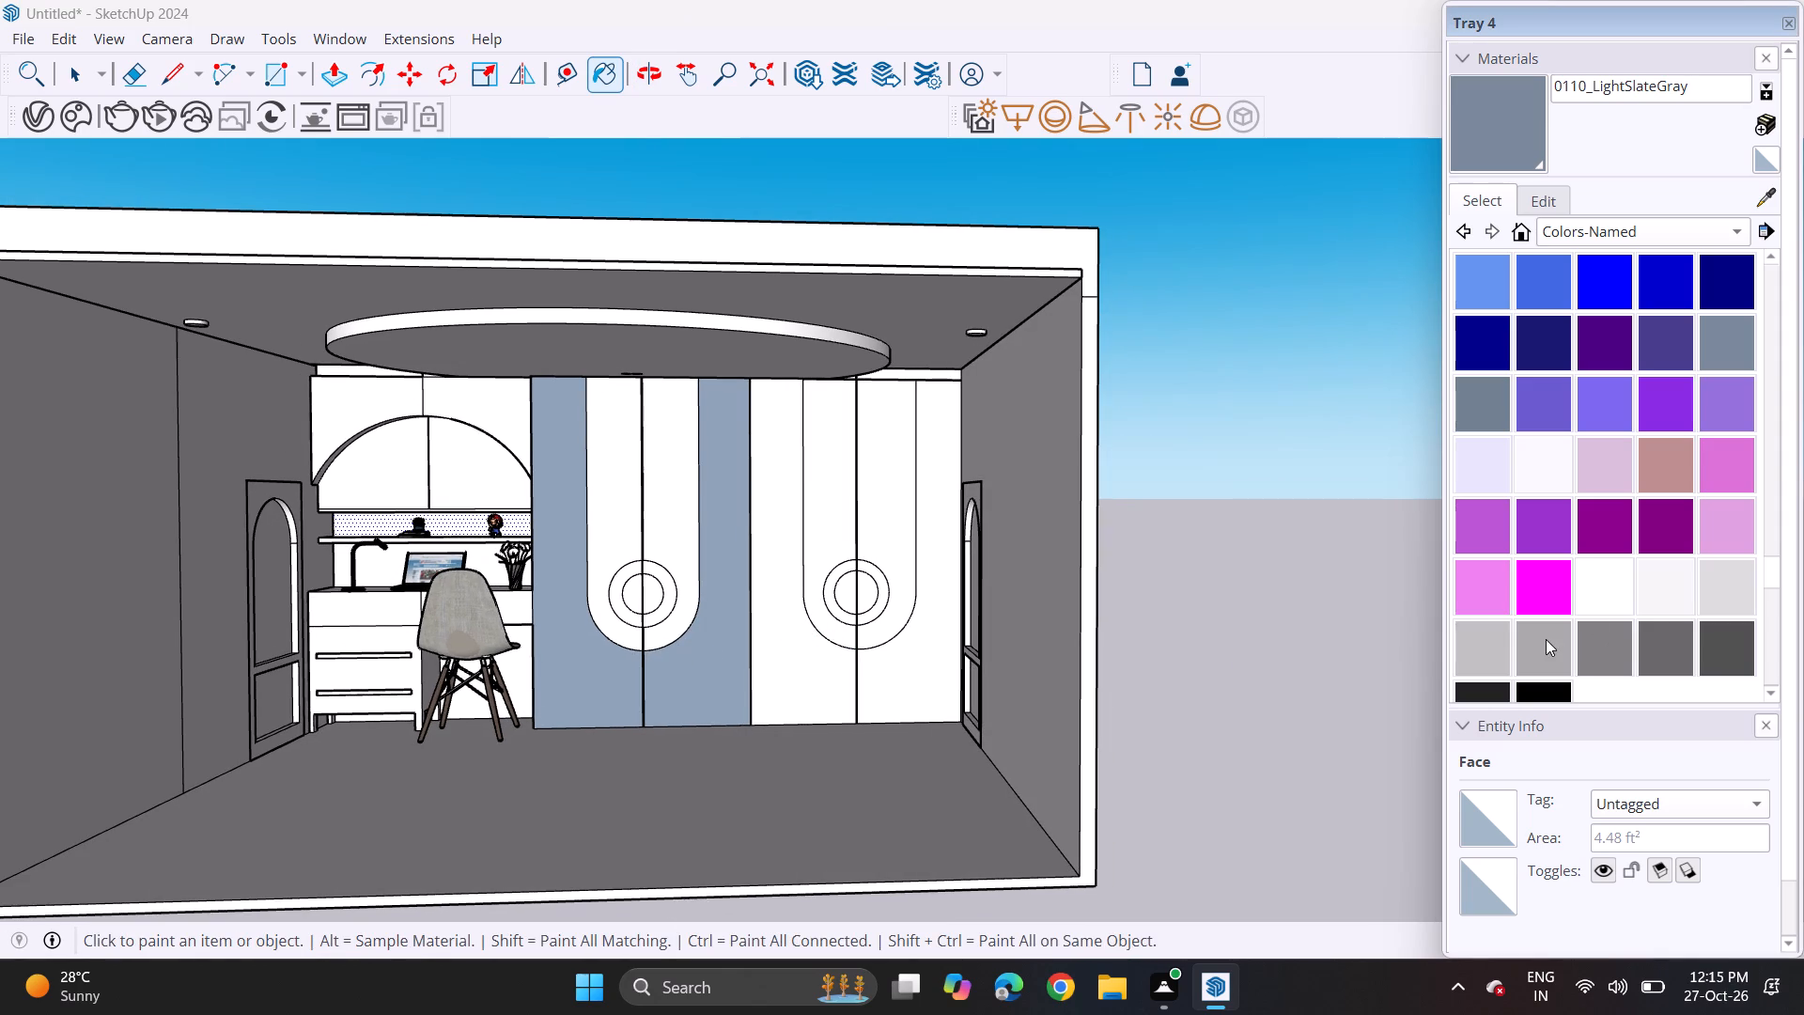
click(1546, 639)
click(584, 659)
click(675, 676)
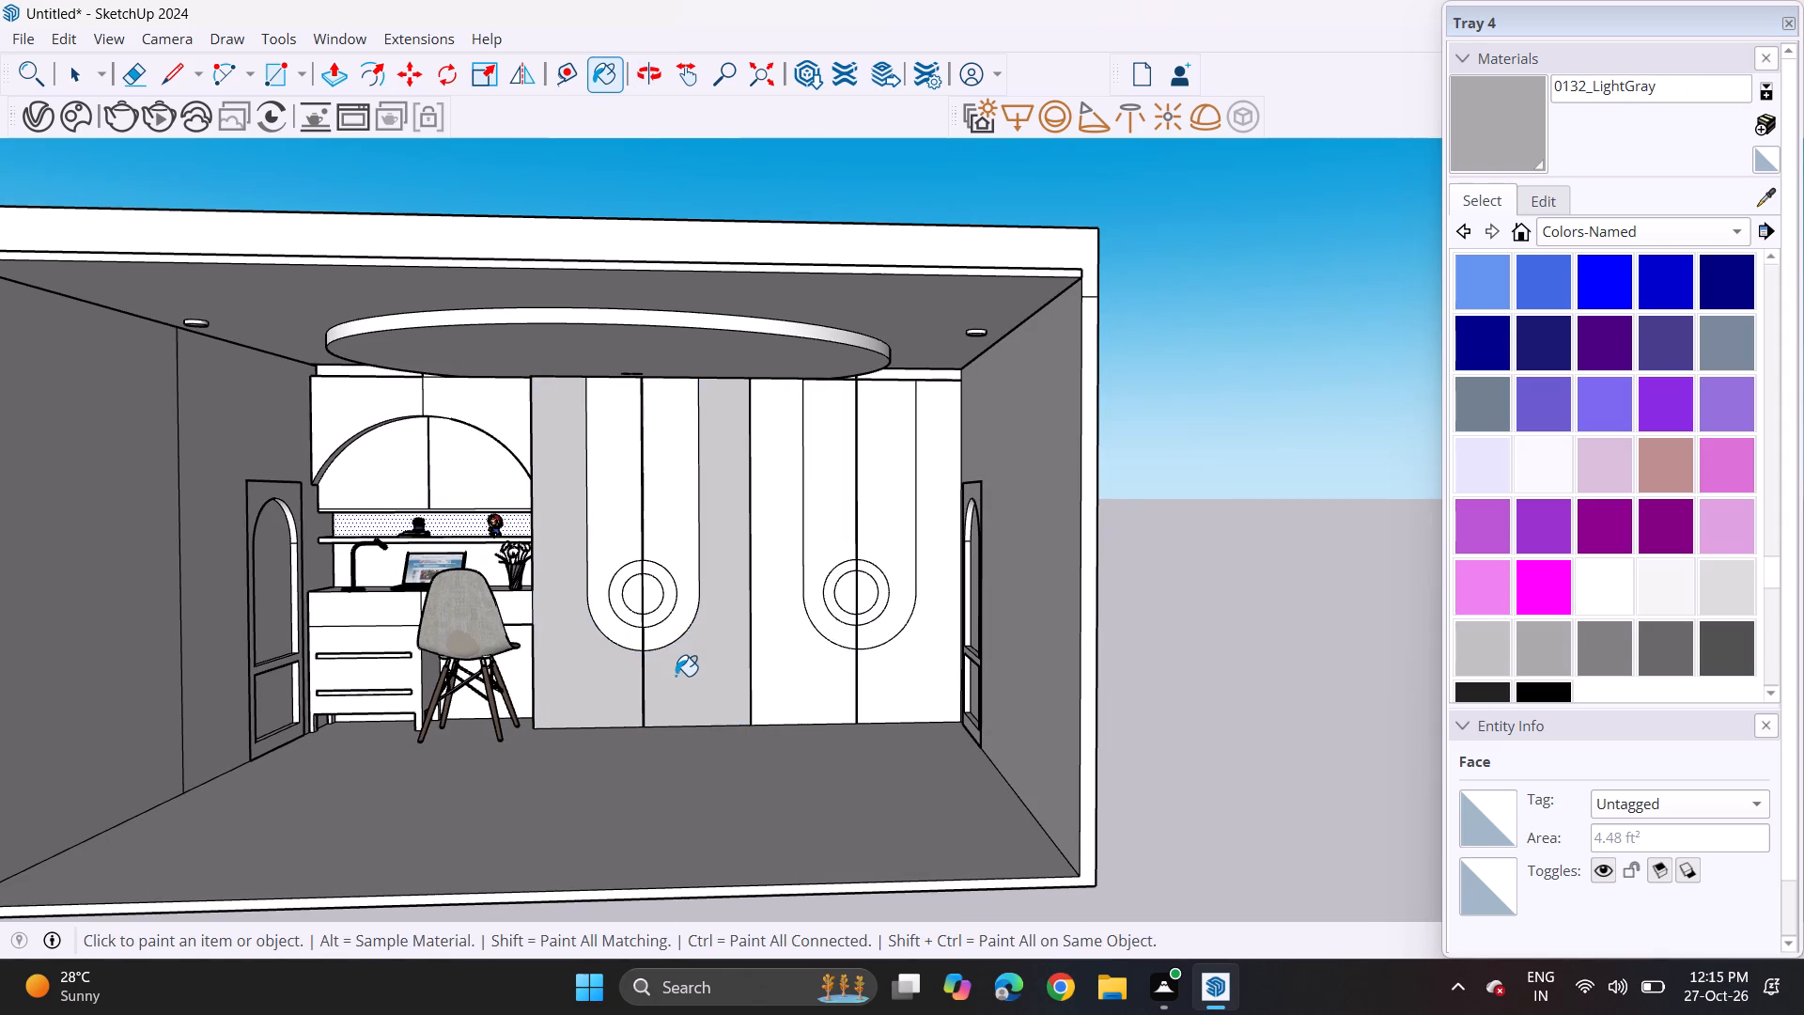
Paint the background faces around the U-shaped grooves on all four wardrobe panels with 0133_Gray.
click(1600, 647)
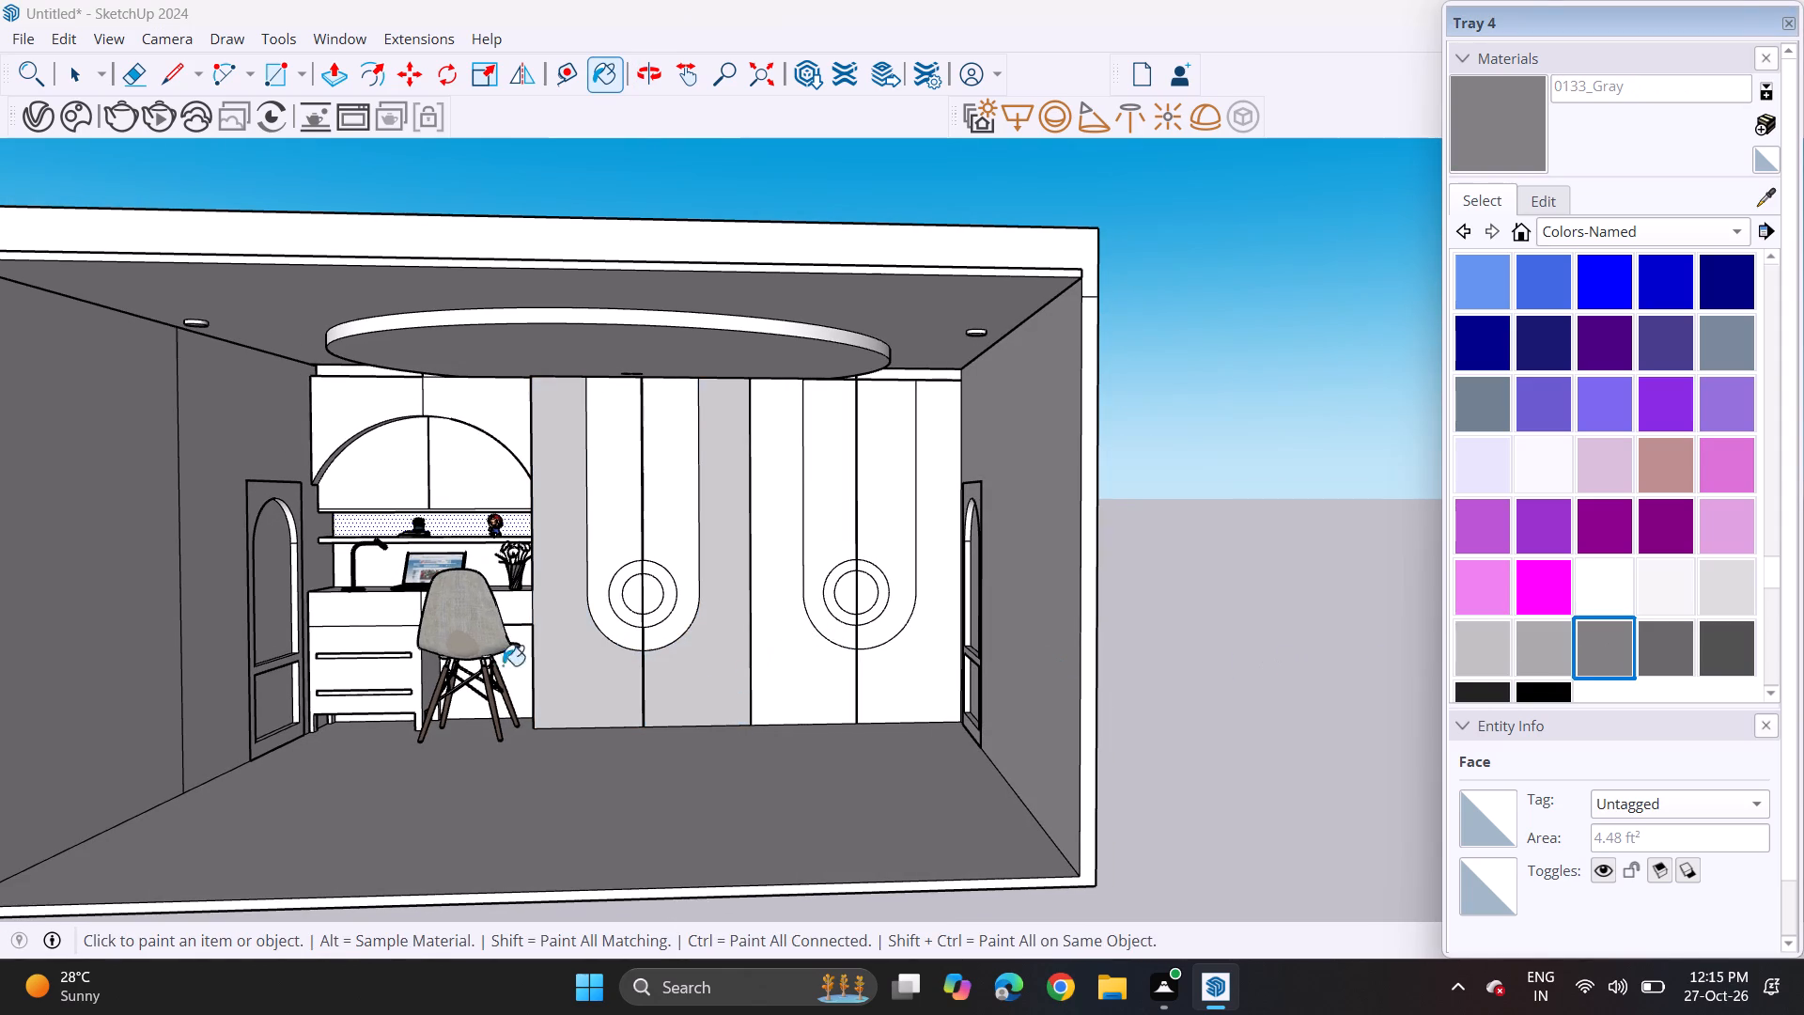
click(580, 672)
click(736, 663)
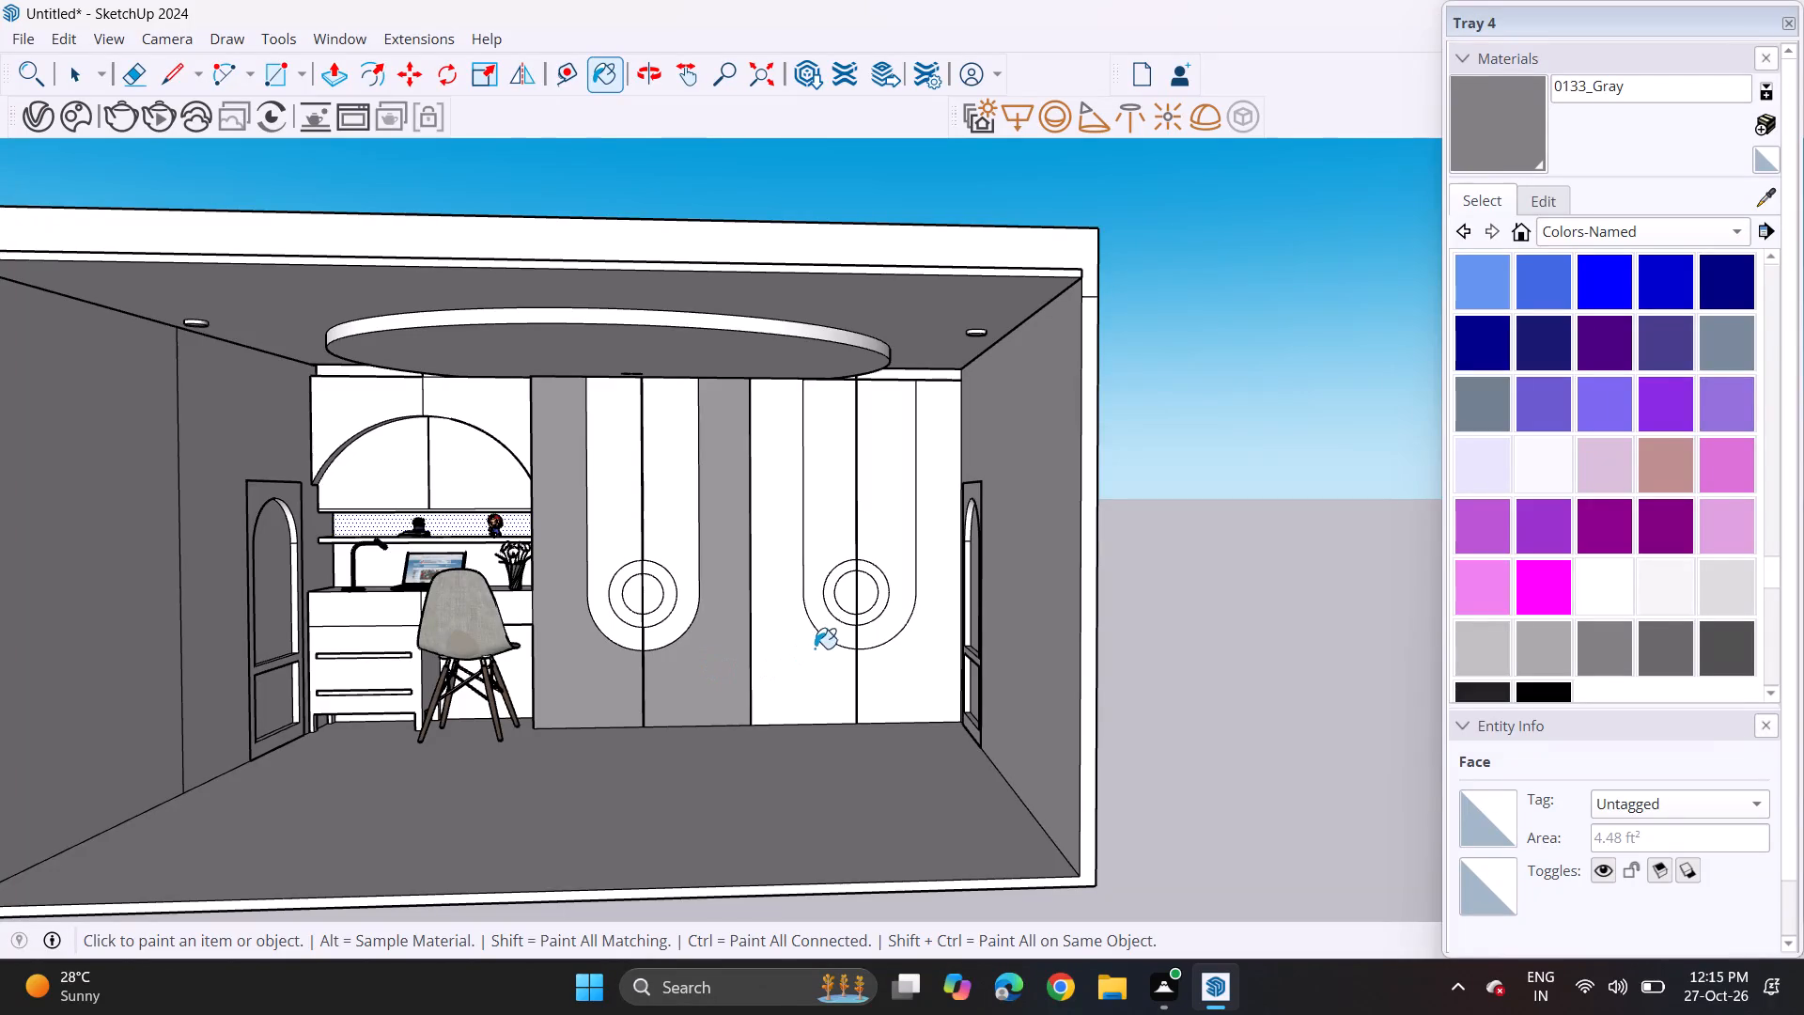
click(802, 647)
click(879, 685)
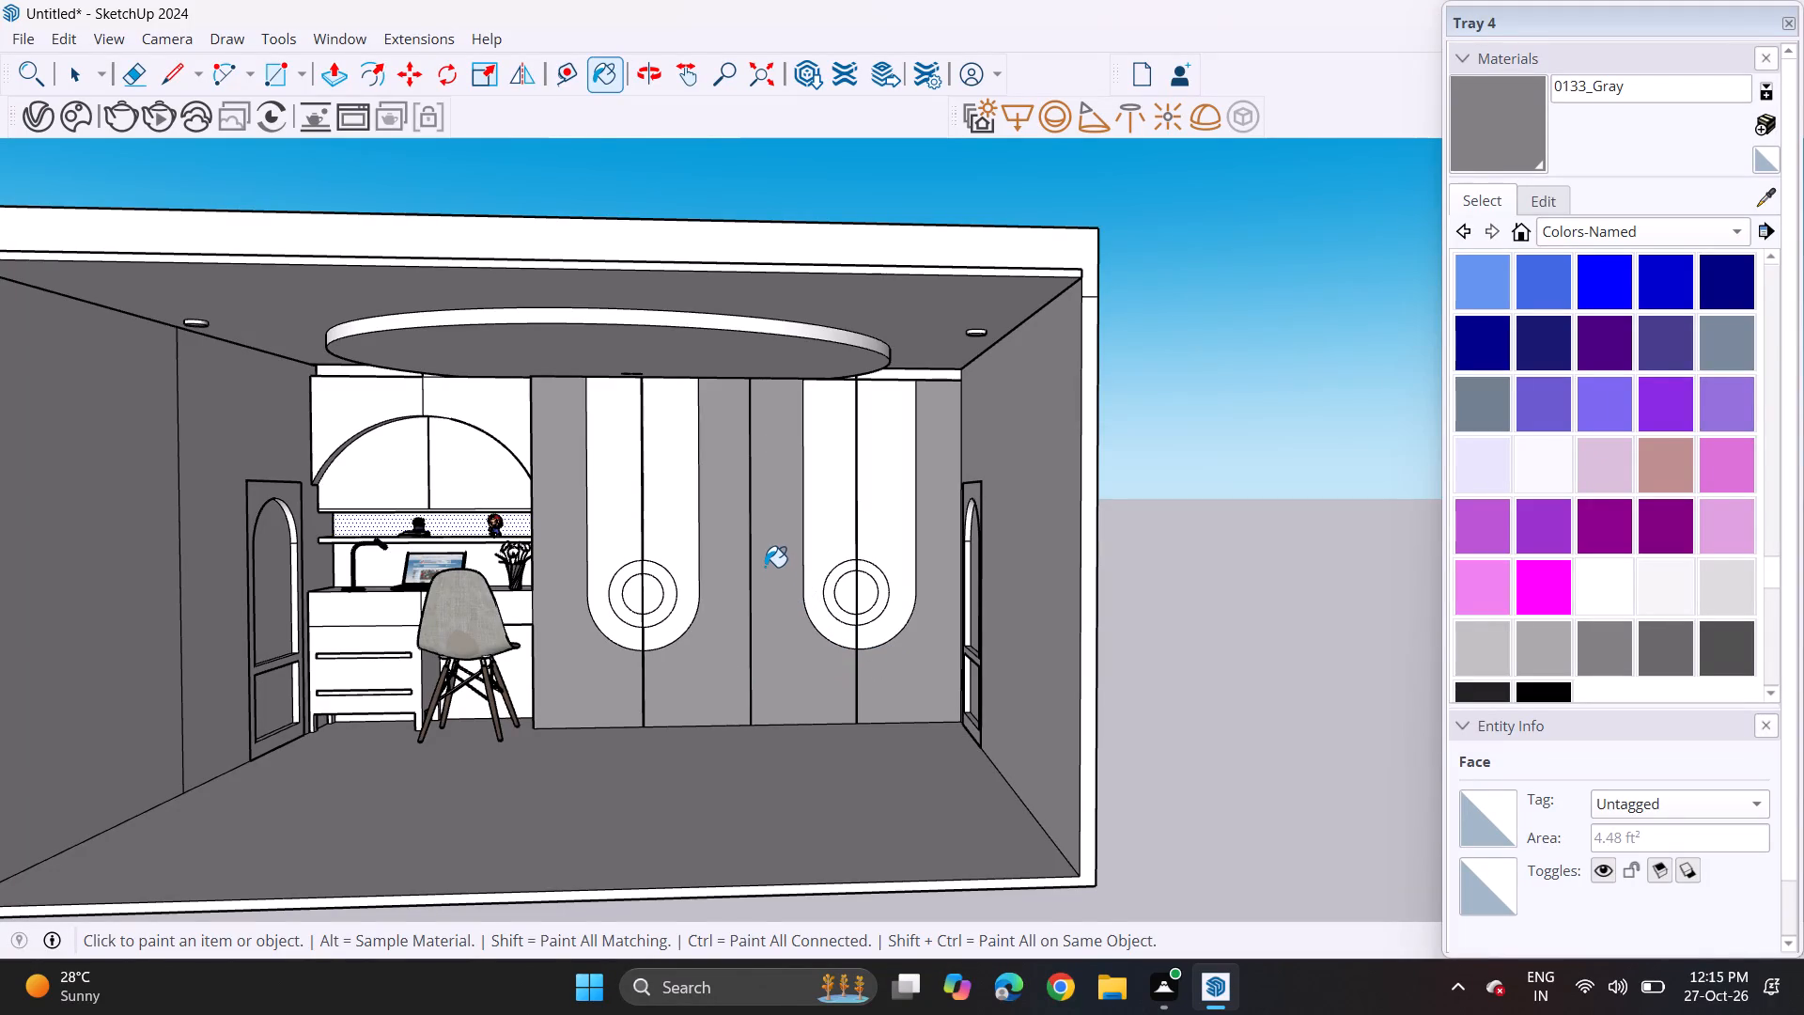
Paint both halves of the arched cabinet front above the desk with 0133_Gray.
click(403, 496)
click(470, 481)
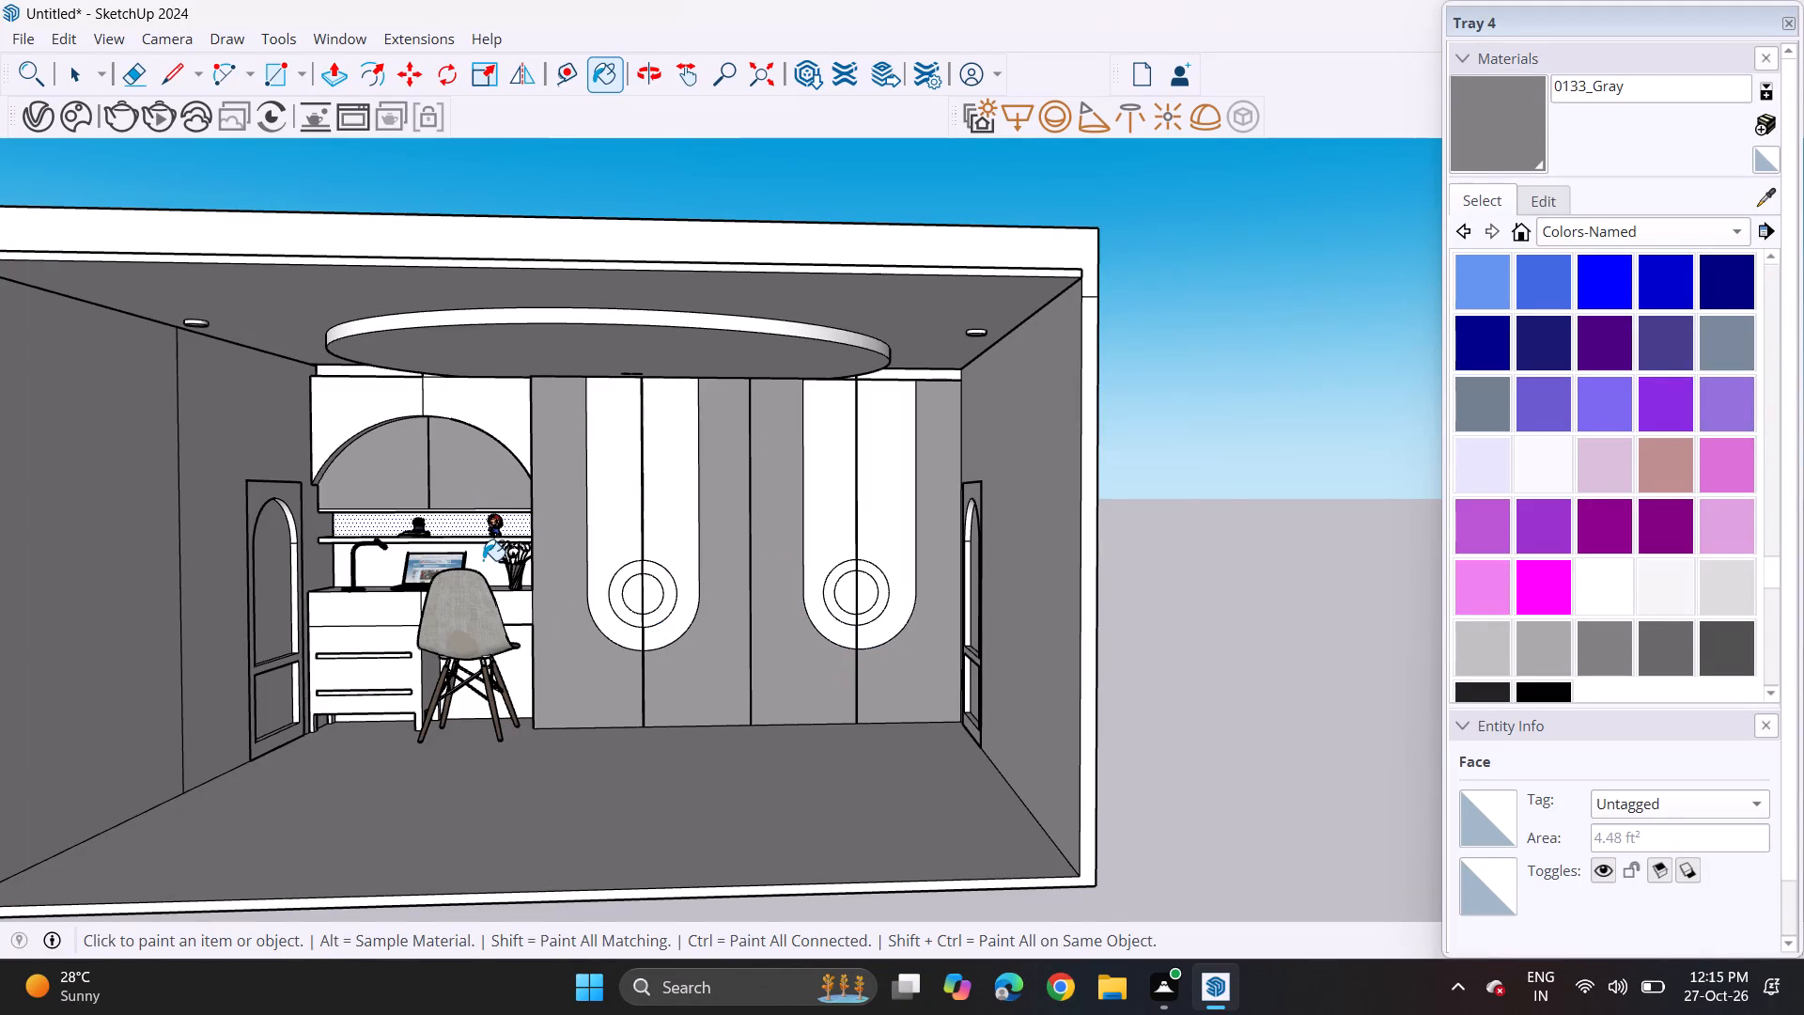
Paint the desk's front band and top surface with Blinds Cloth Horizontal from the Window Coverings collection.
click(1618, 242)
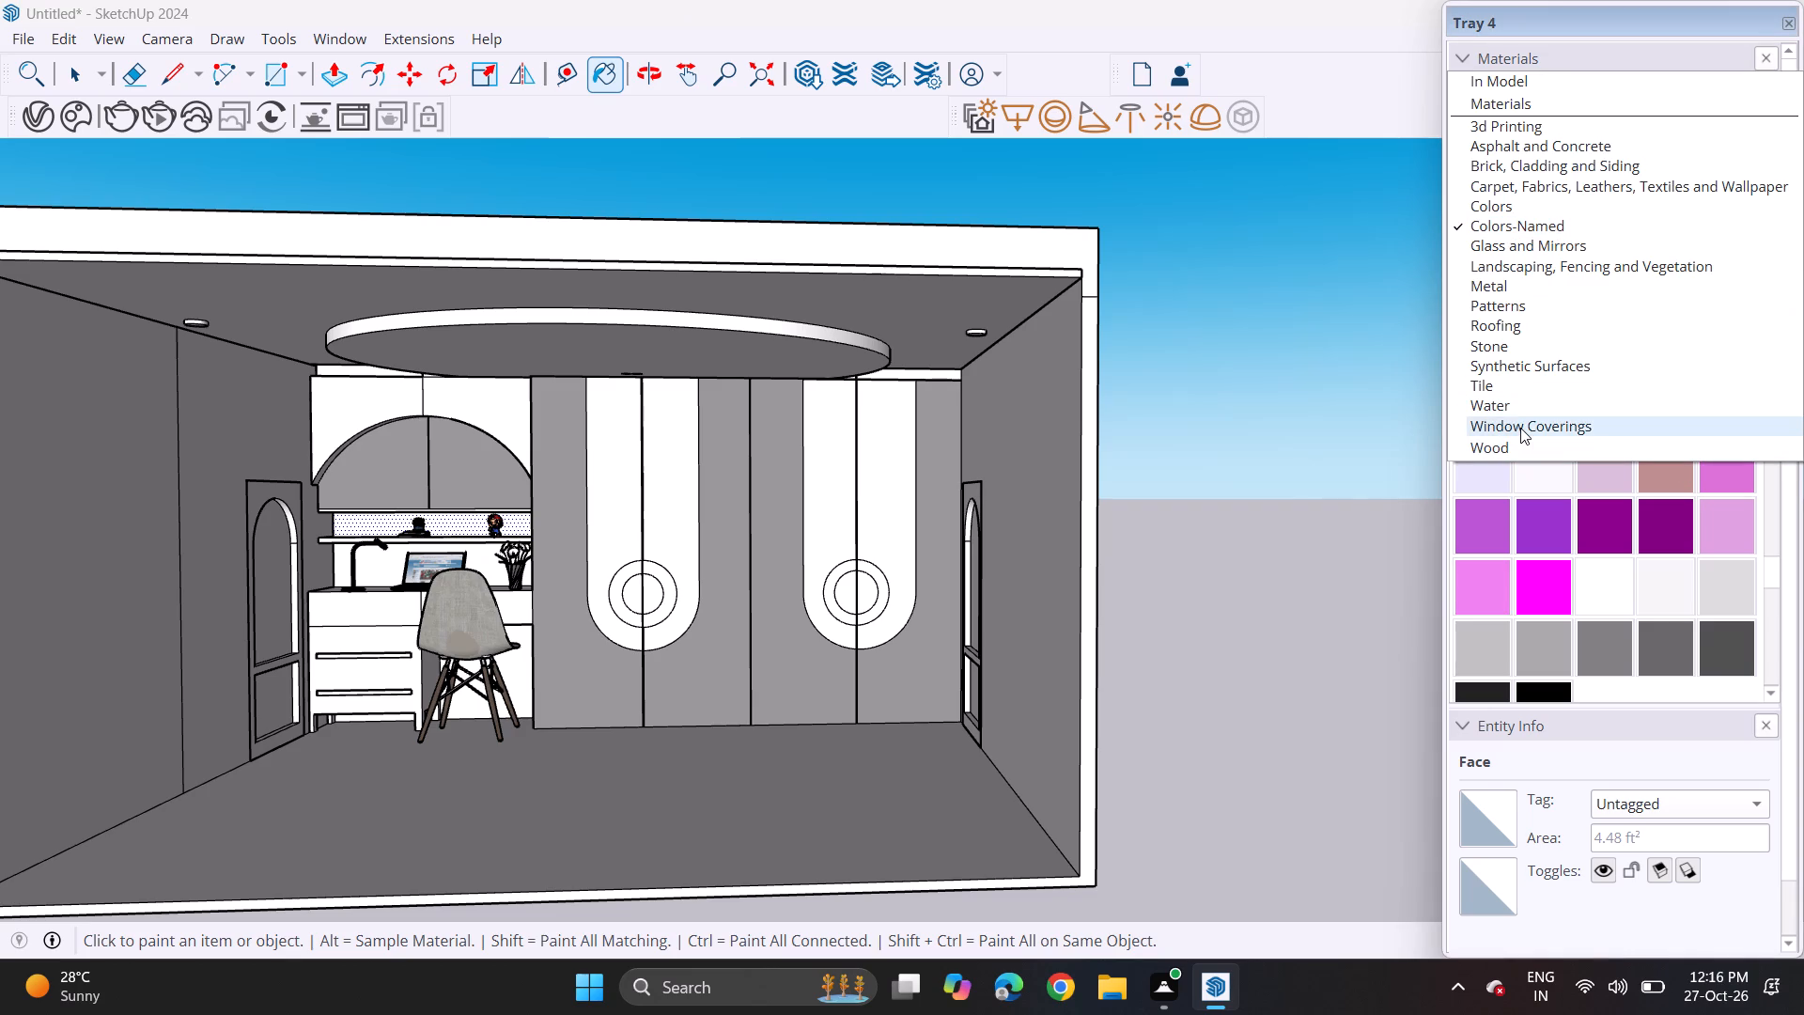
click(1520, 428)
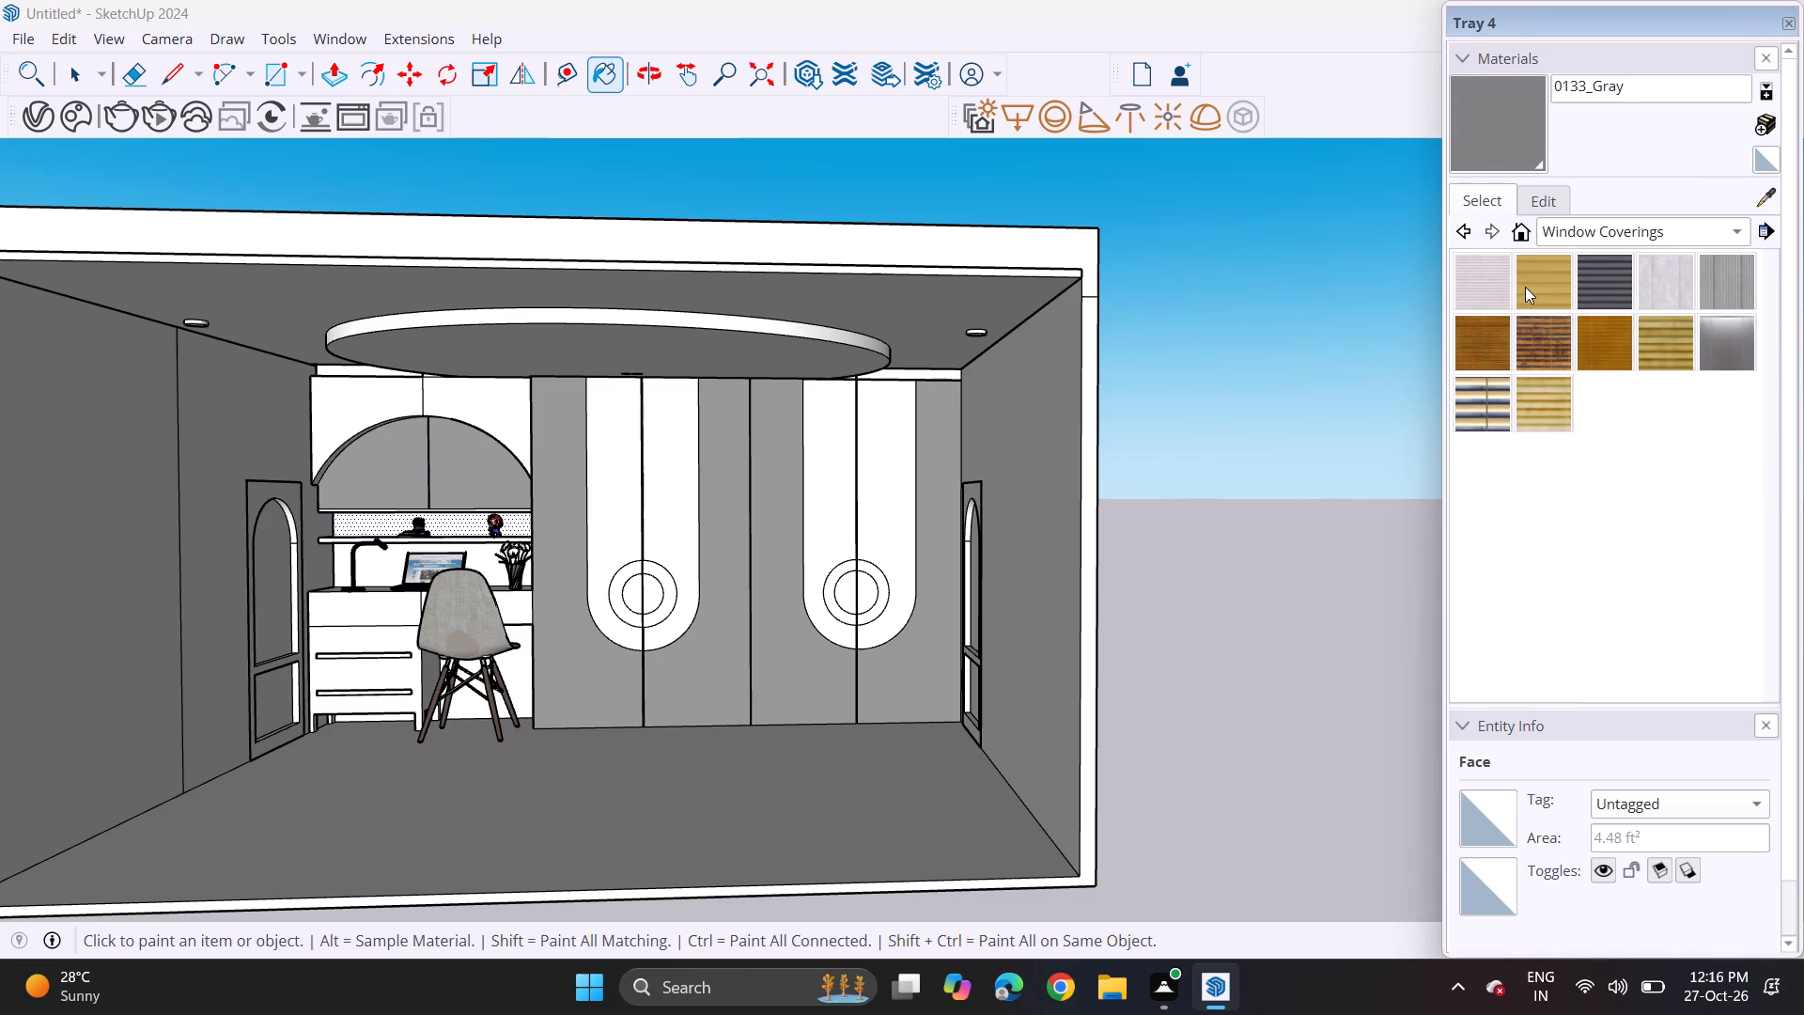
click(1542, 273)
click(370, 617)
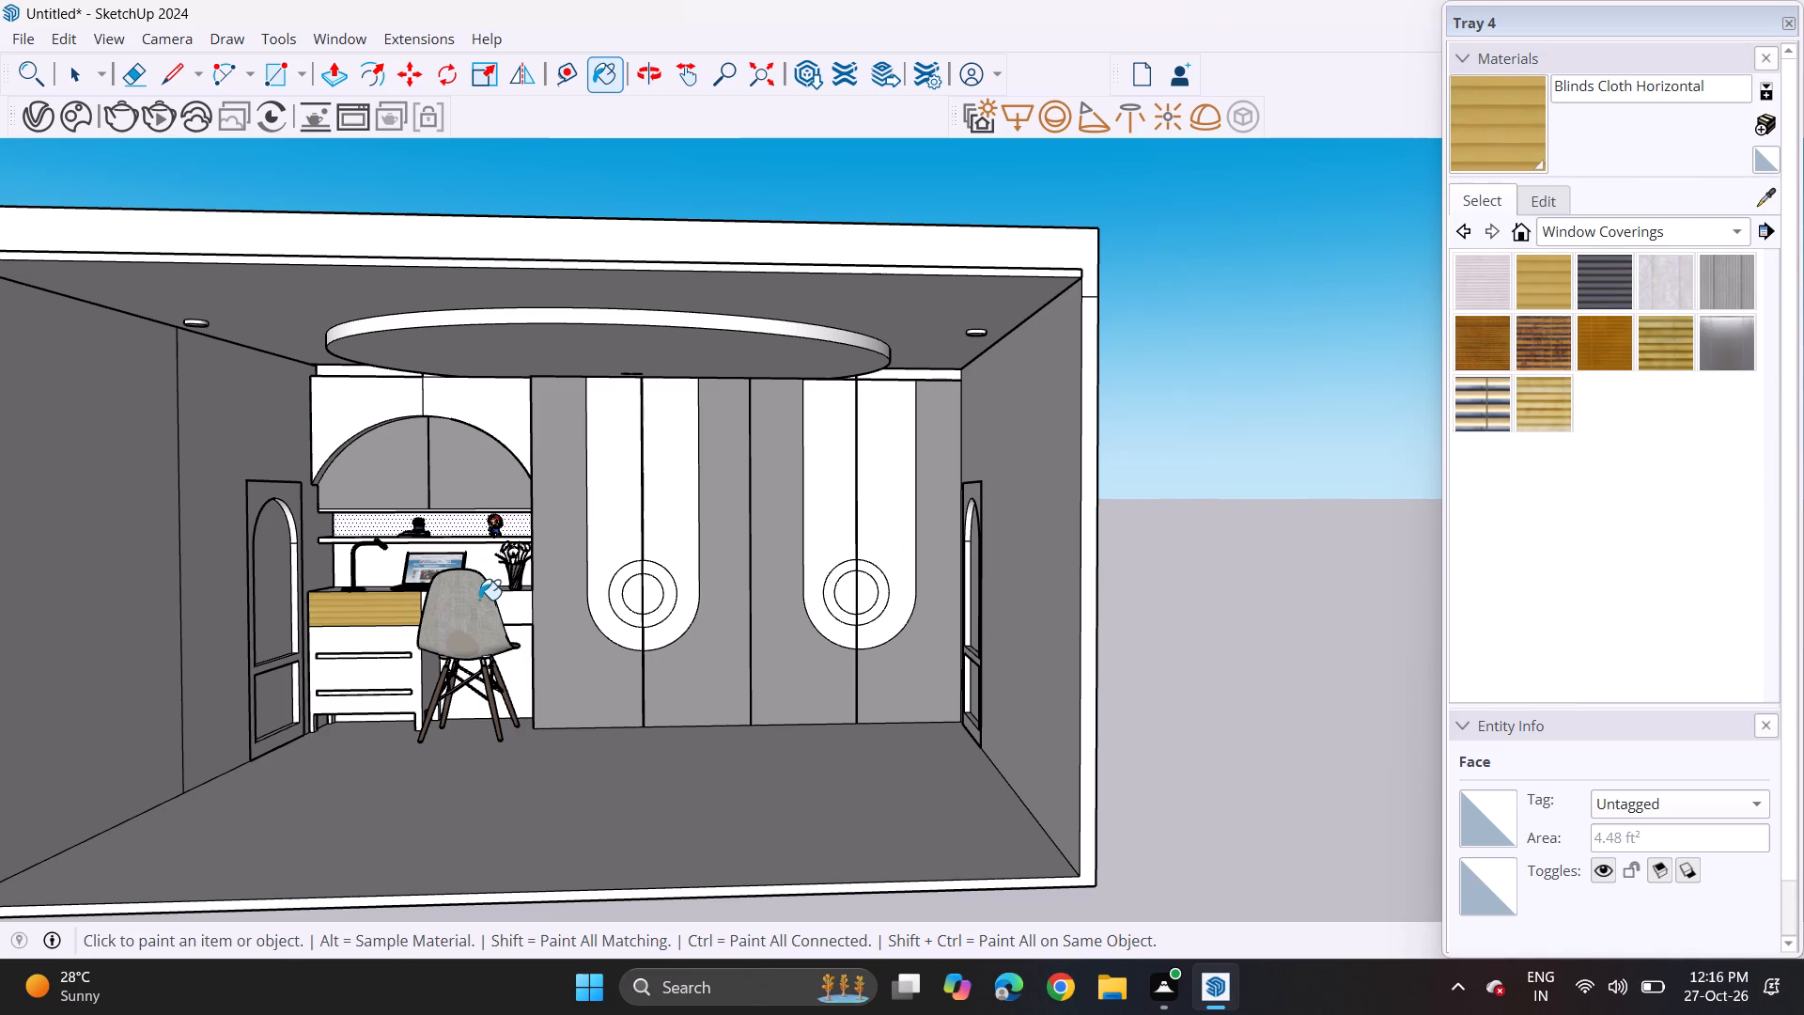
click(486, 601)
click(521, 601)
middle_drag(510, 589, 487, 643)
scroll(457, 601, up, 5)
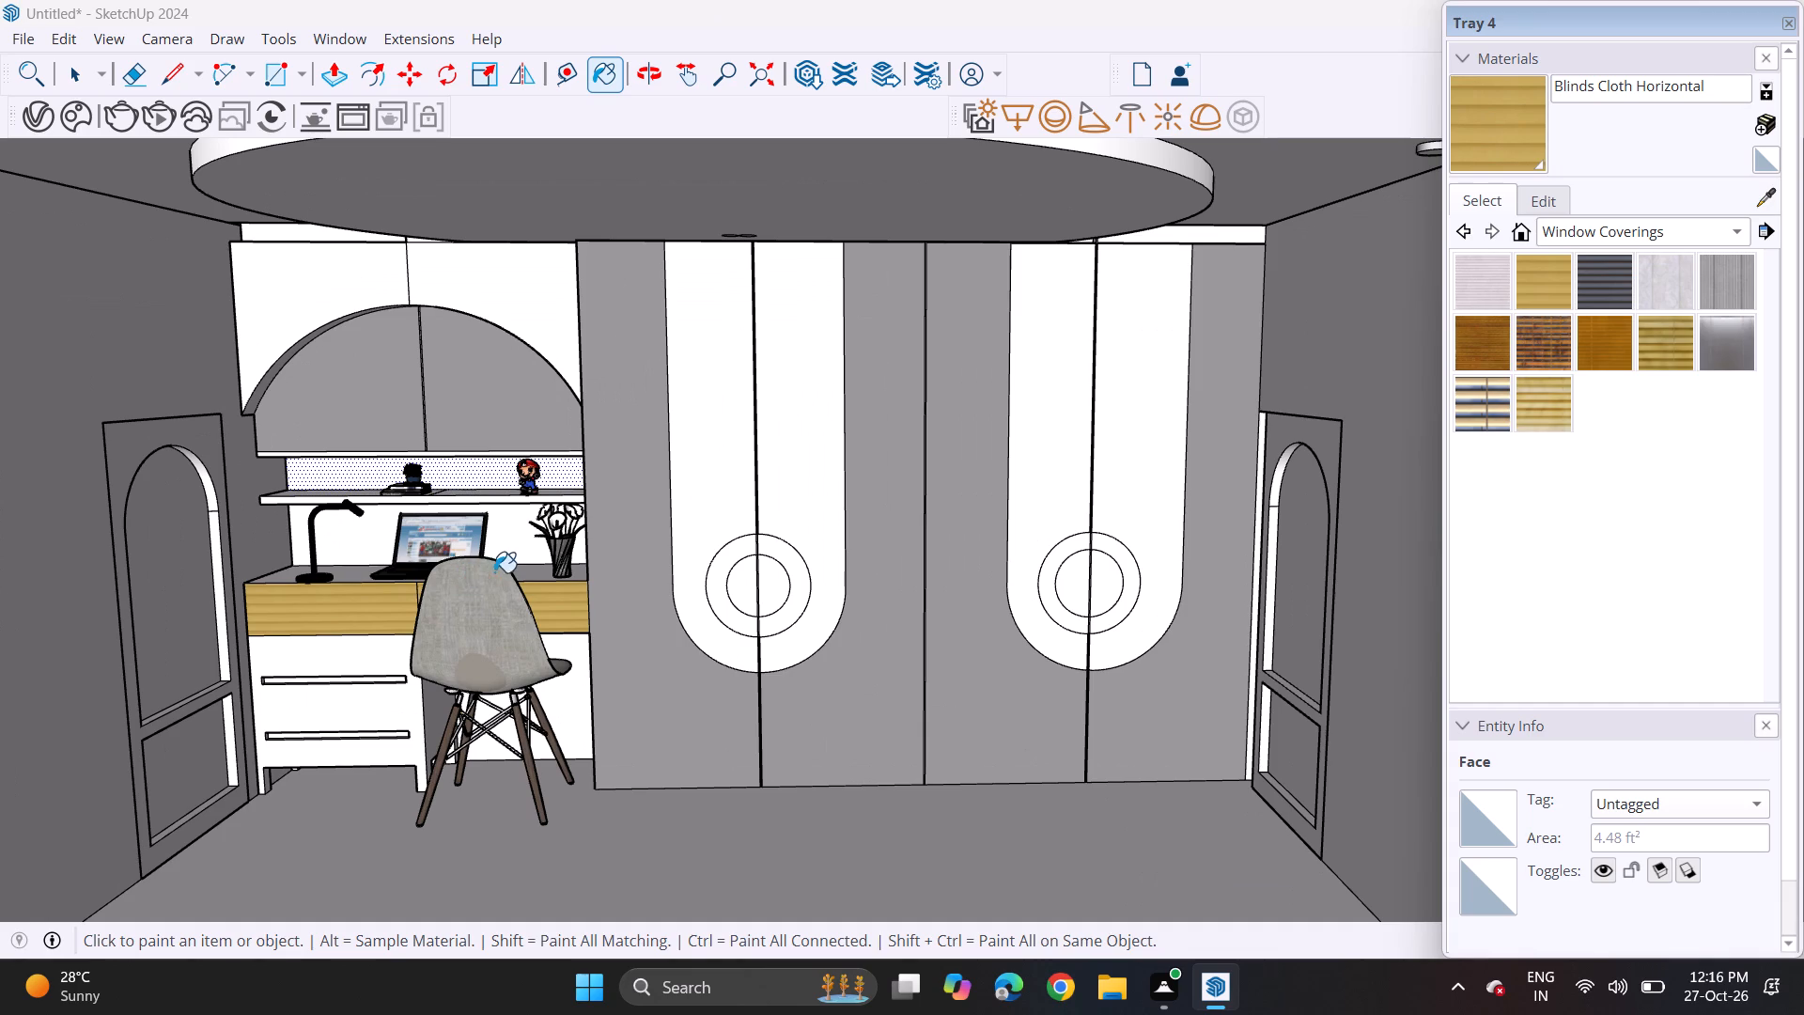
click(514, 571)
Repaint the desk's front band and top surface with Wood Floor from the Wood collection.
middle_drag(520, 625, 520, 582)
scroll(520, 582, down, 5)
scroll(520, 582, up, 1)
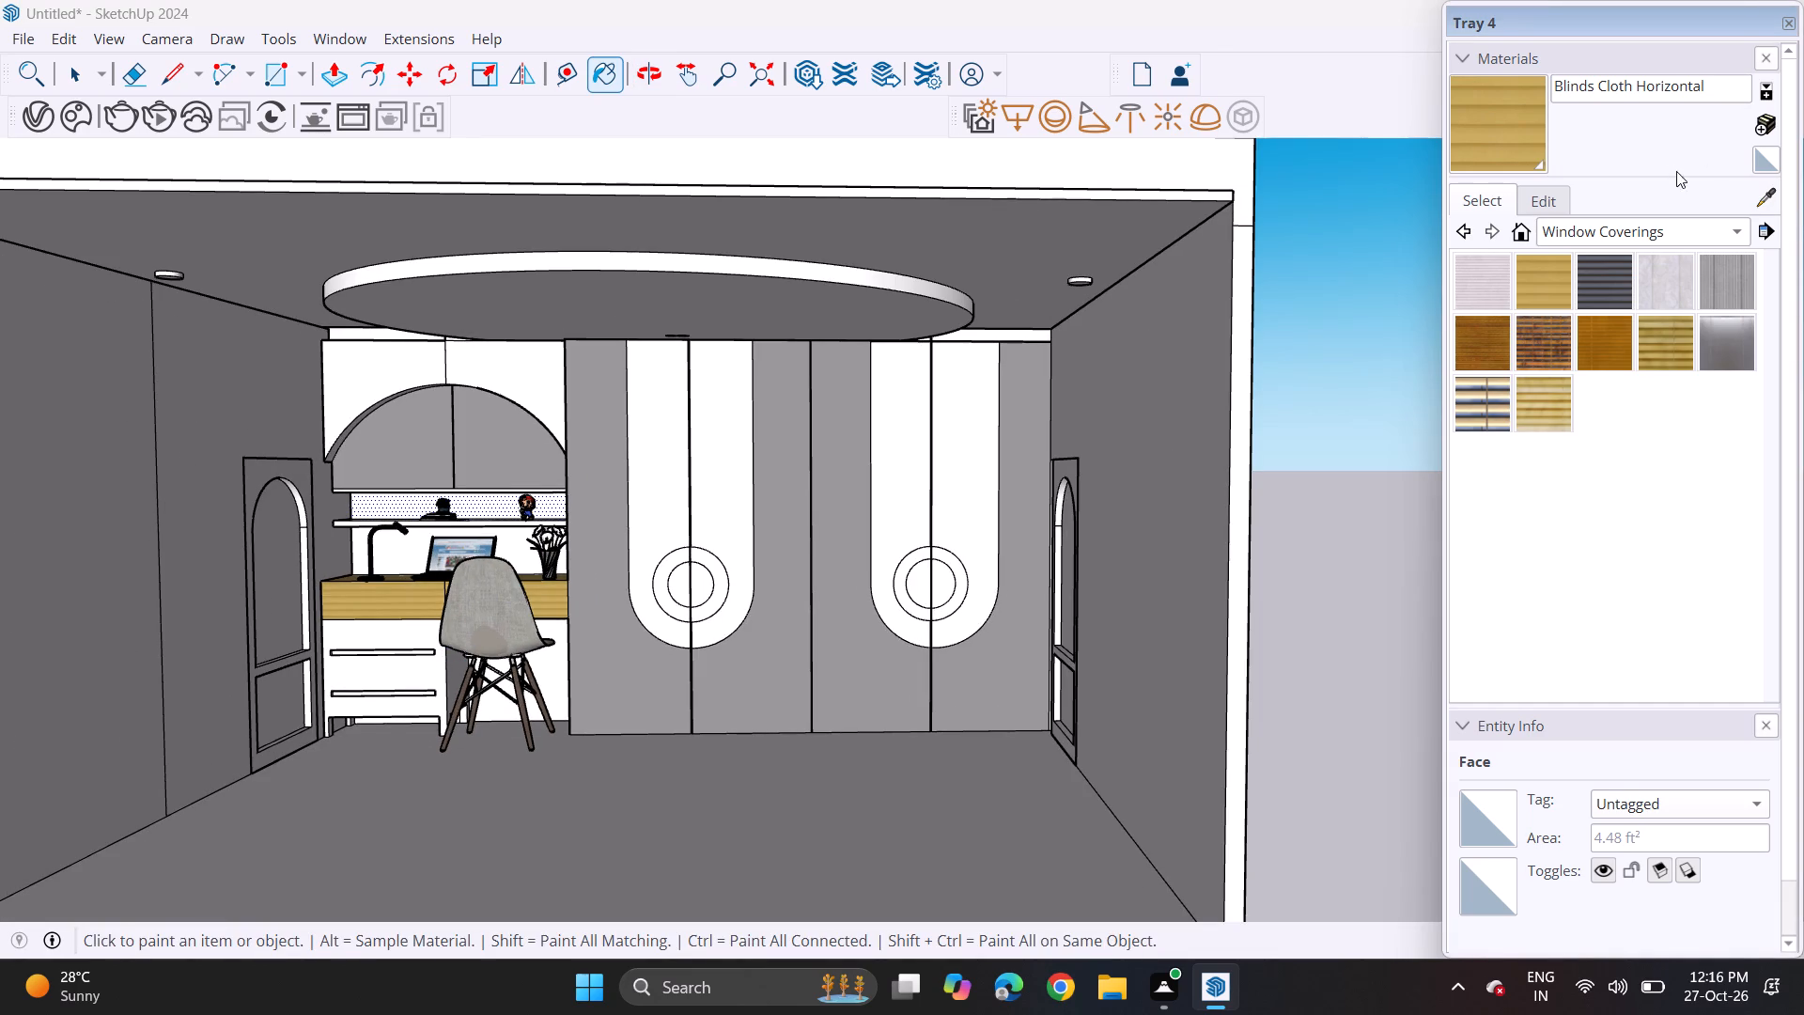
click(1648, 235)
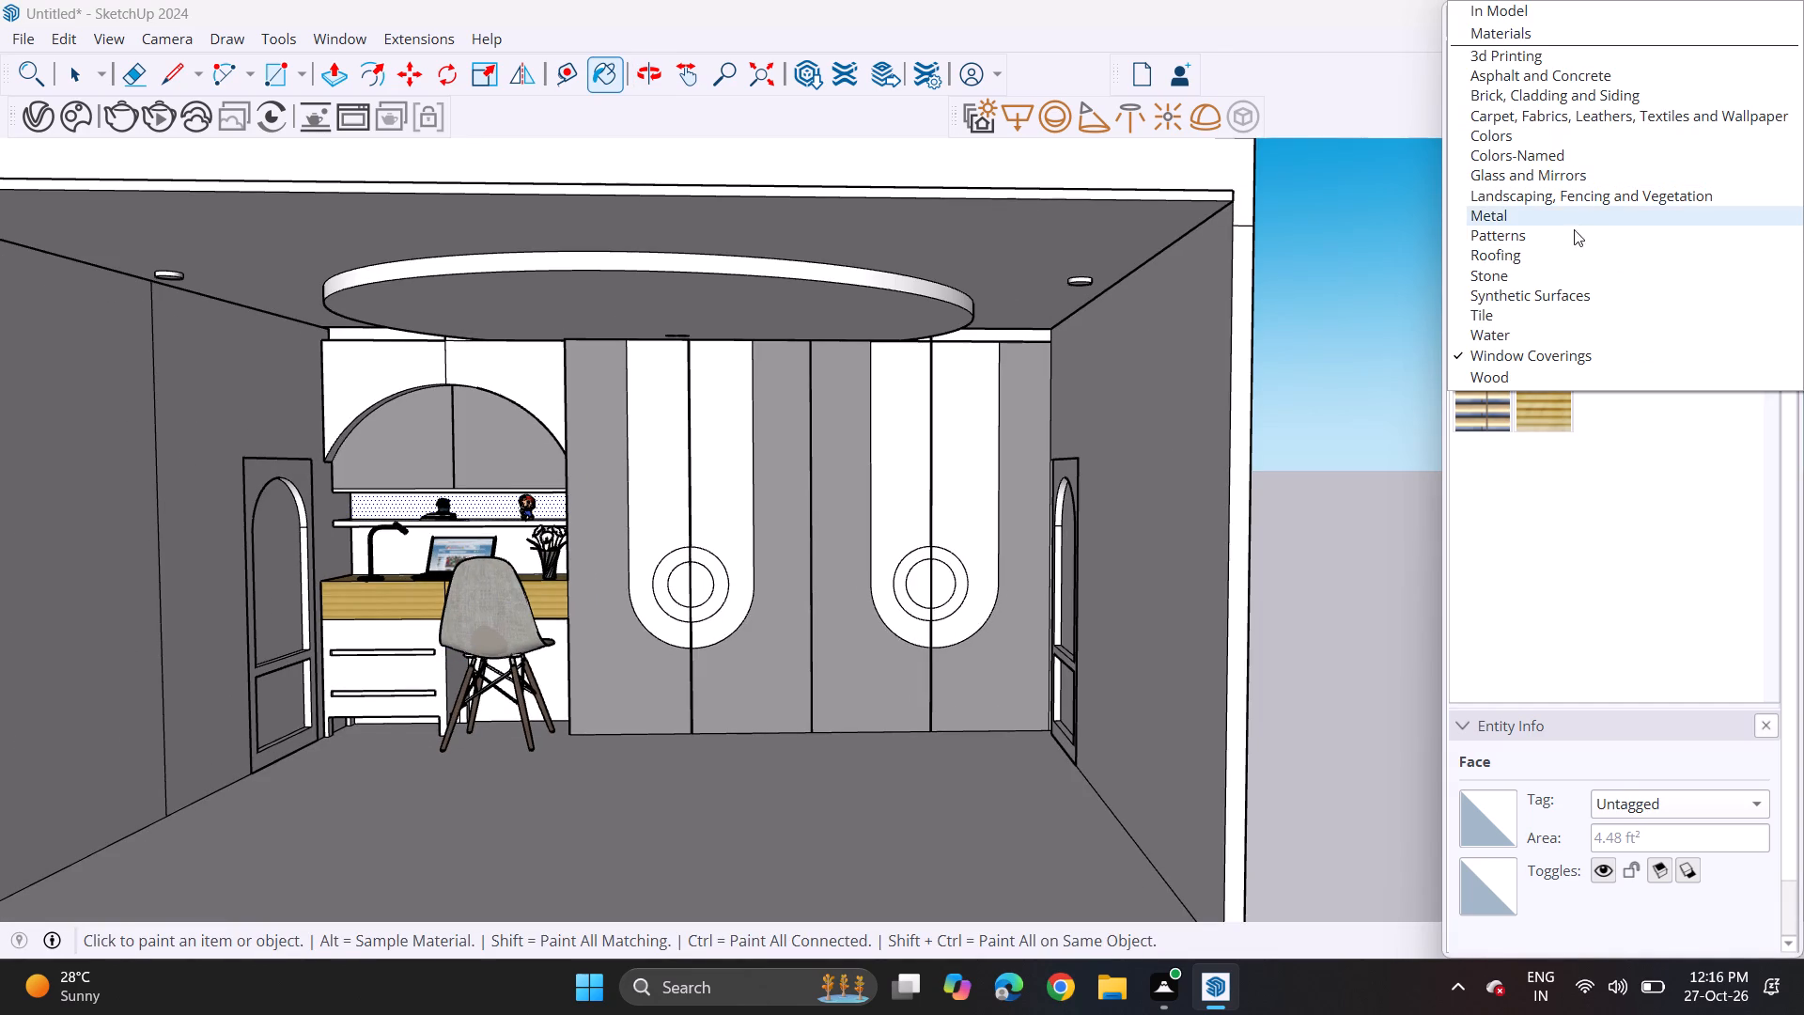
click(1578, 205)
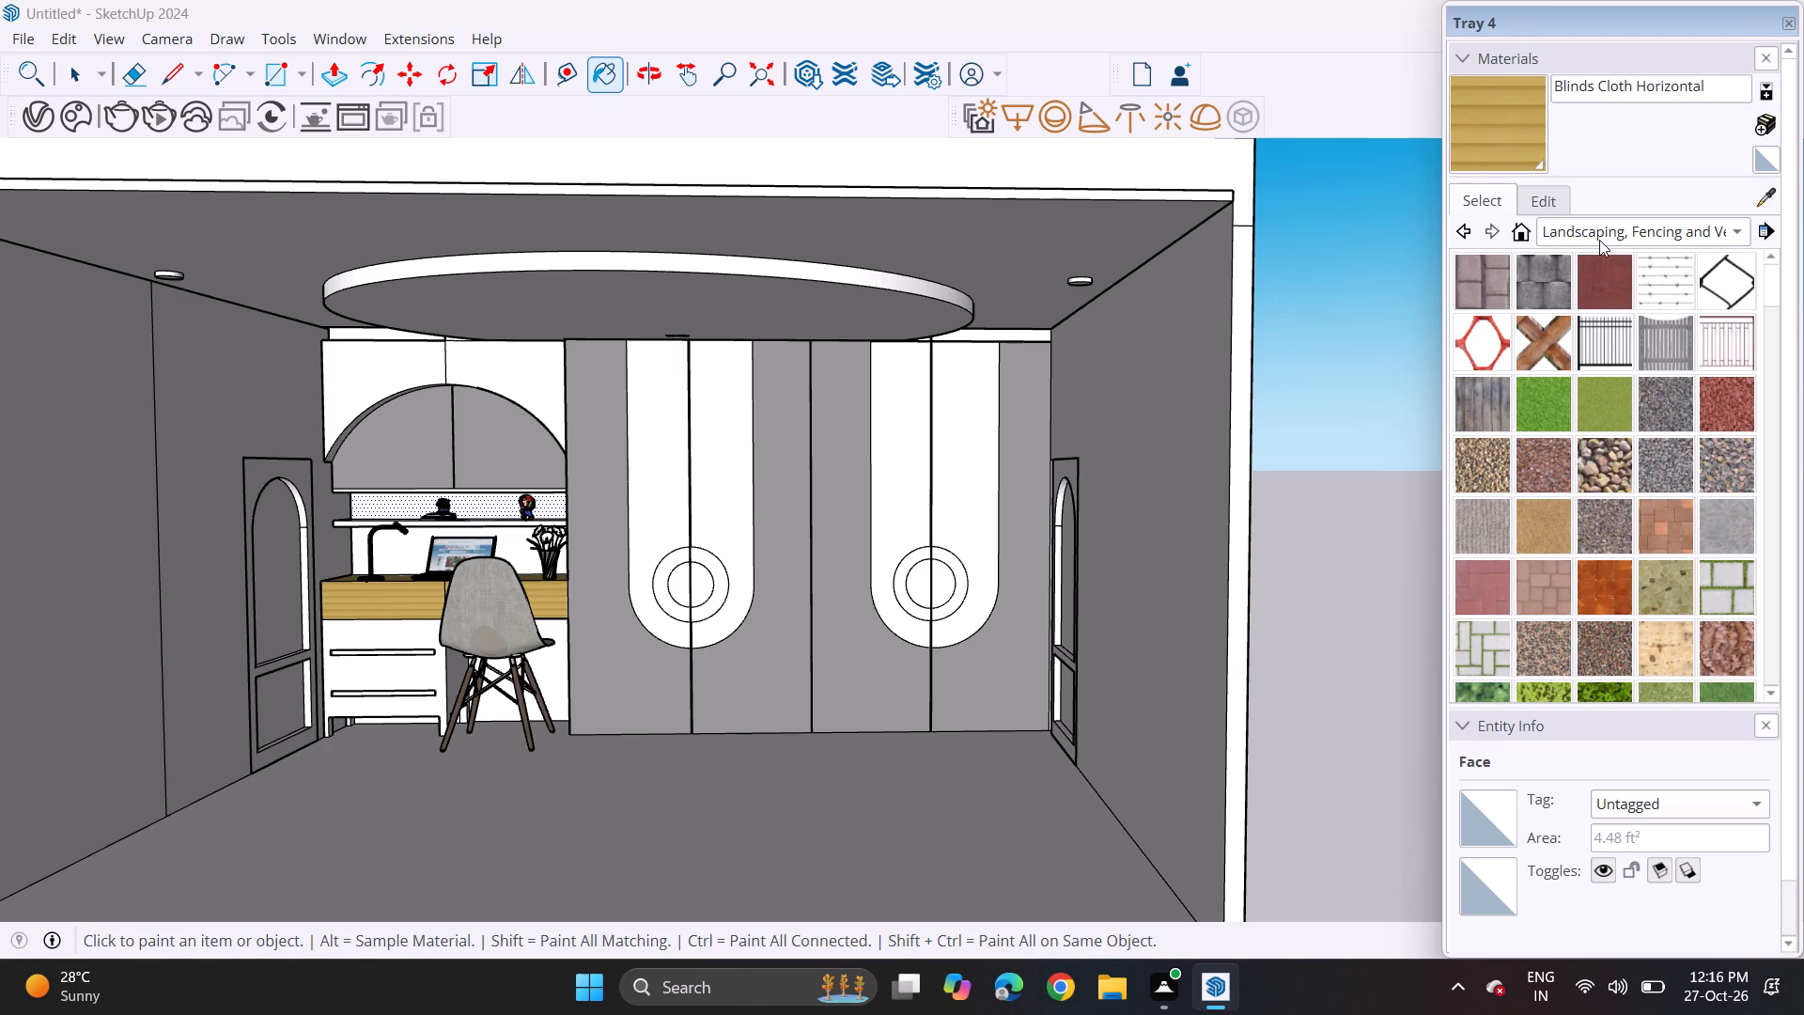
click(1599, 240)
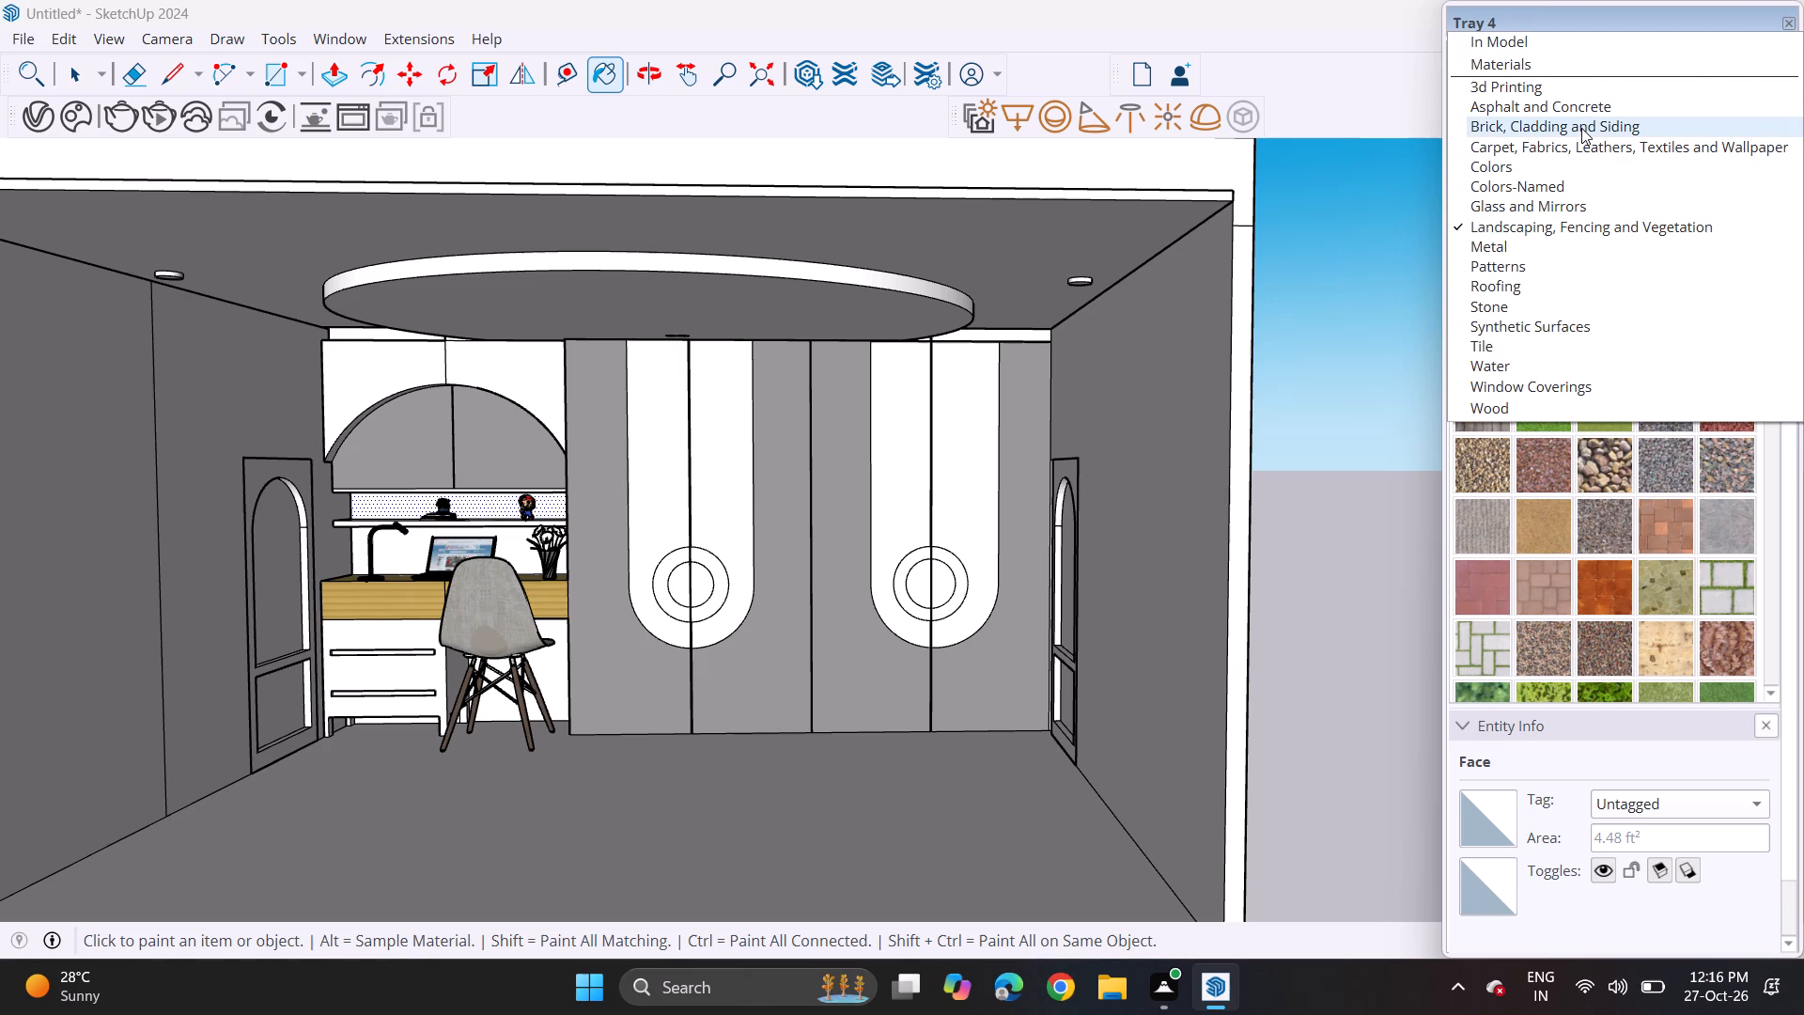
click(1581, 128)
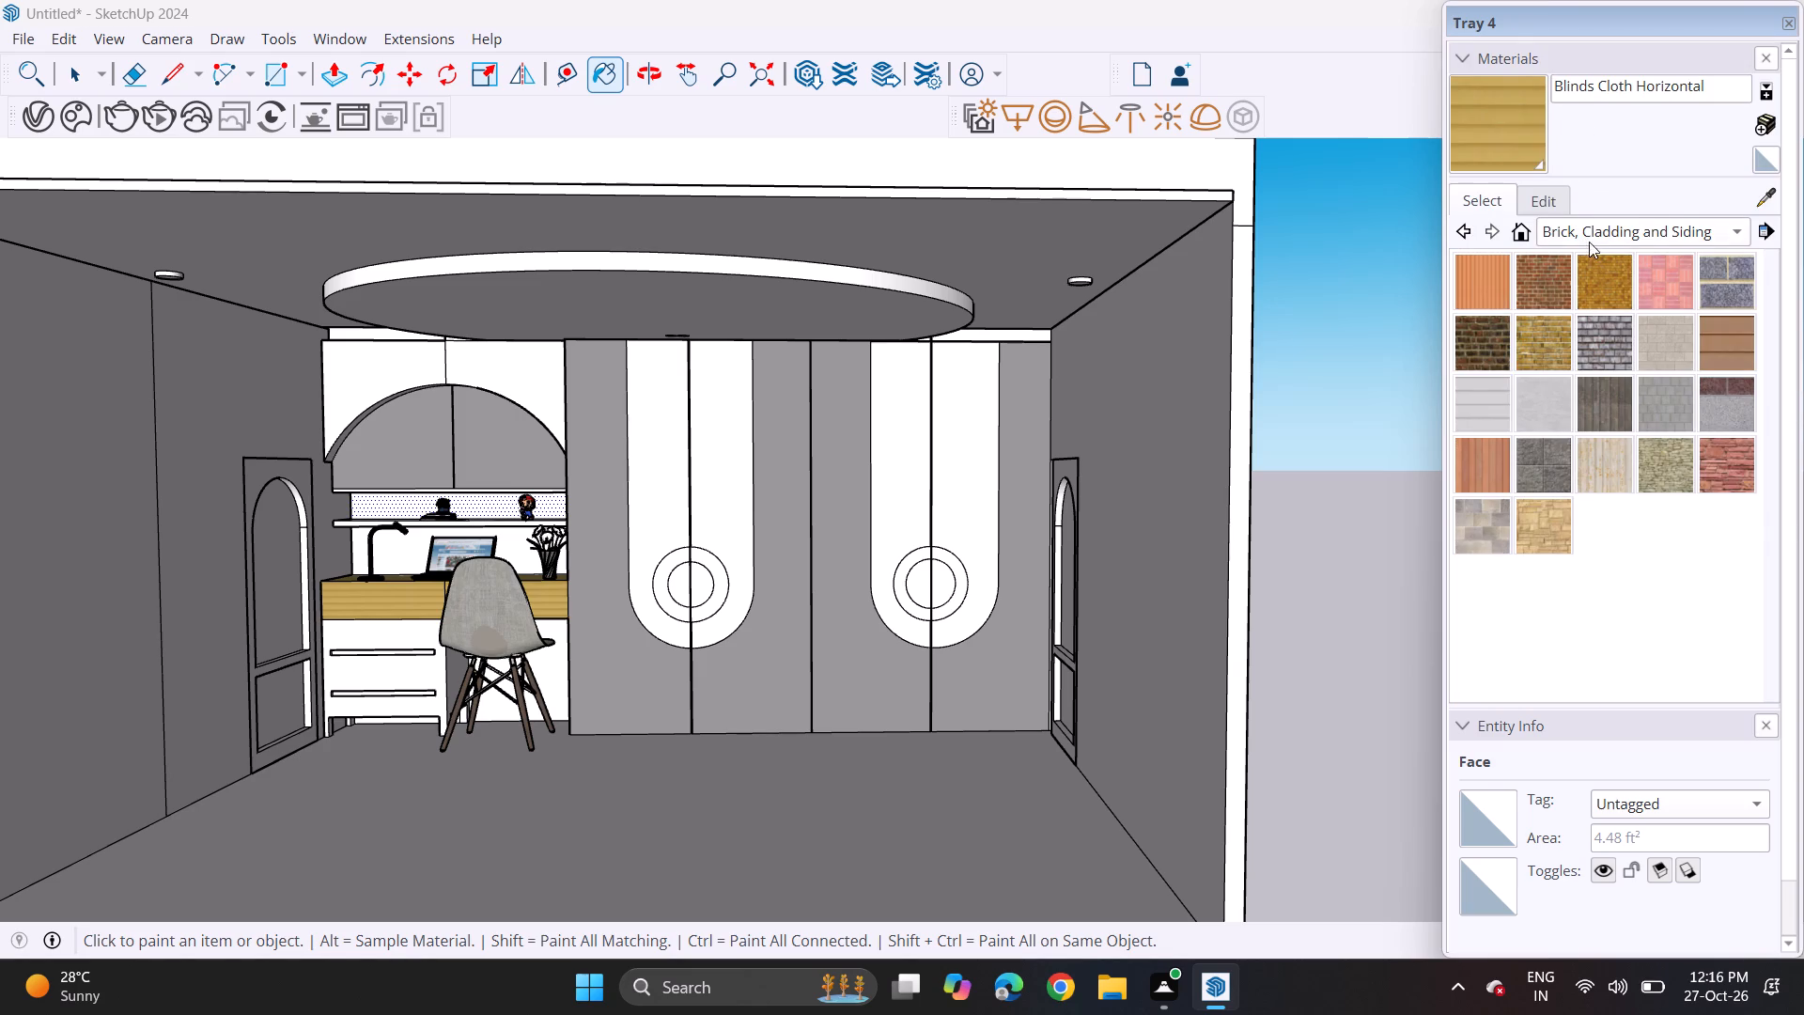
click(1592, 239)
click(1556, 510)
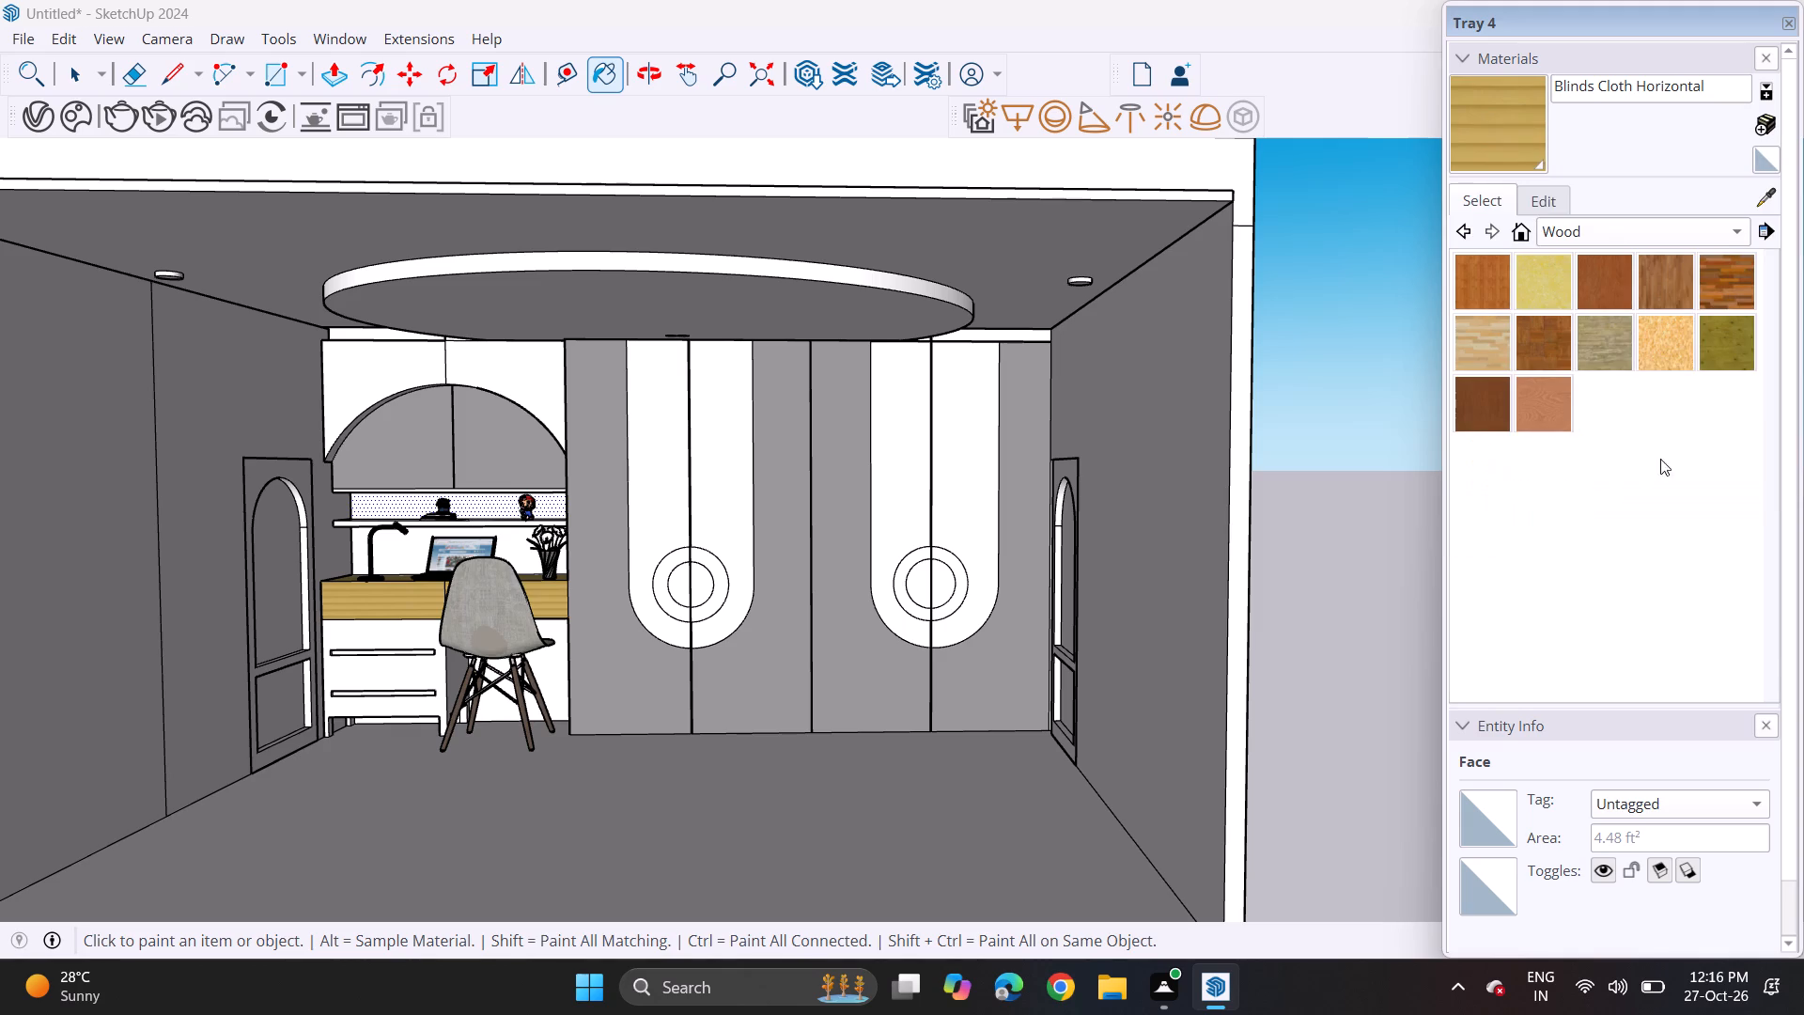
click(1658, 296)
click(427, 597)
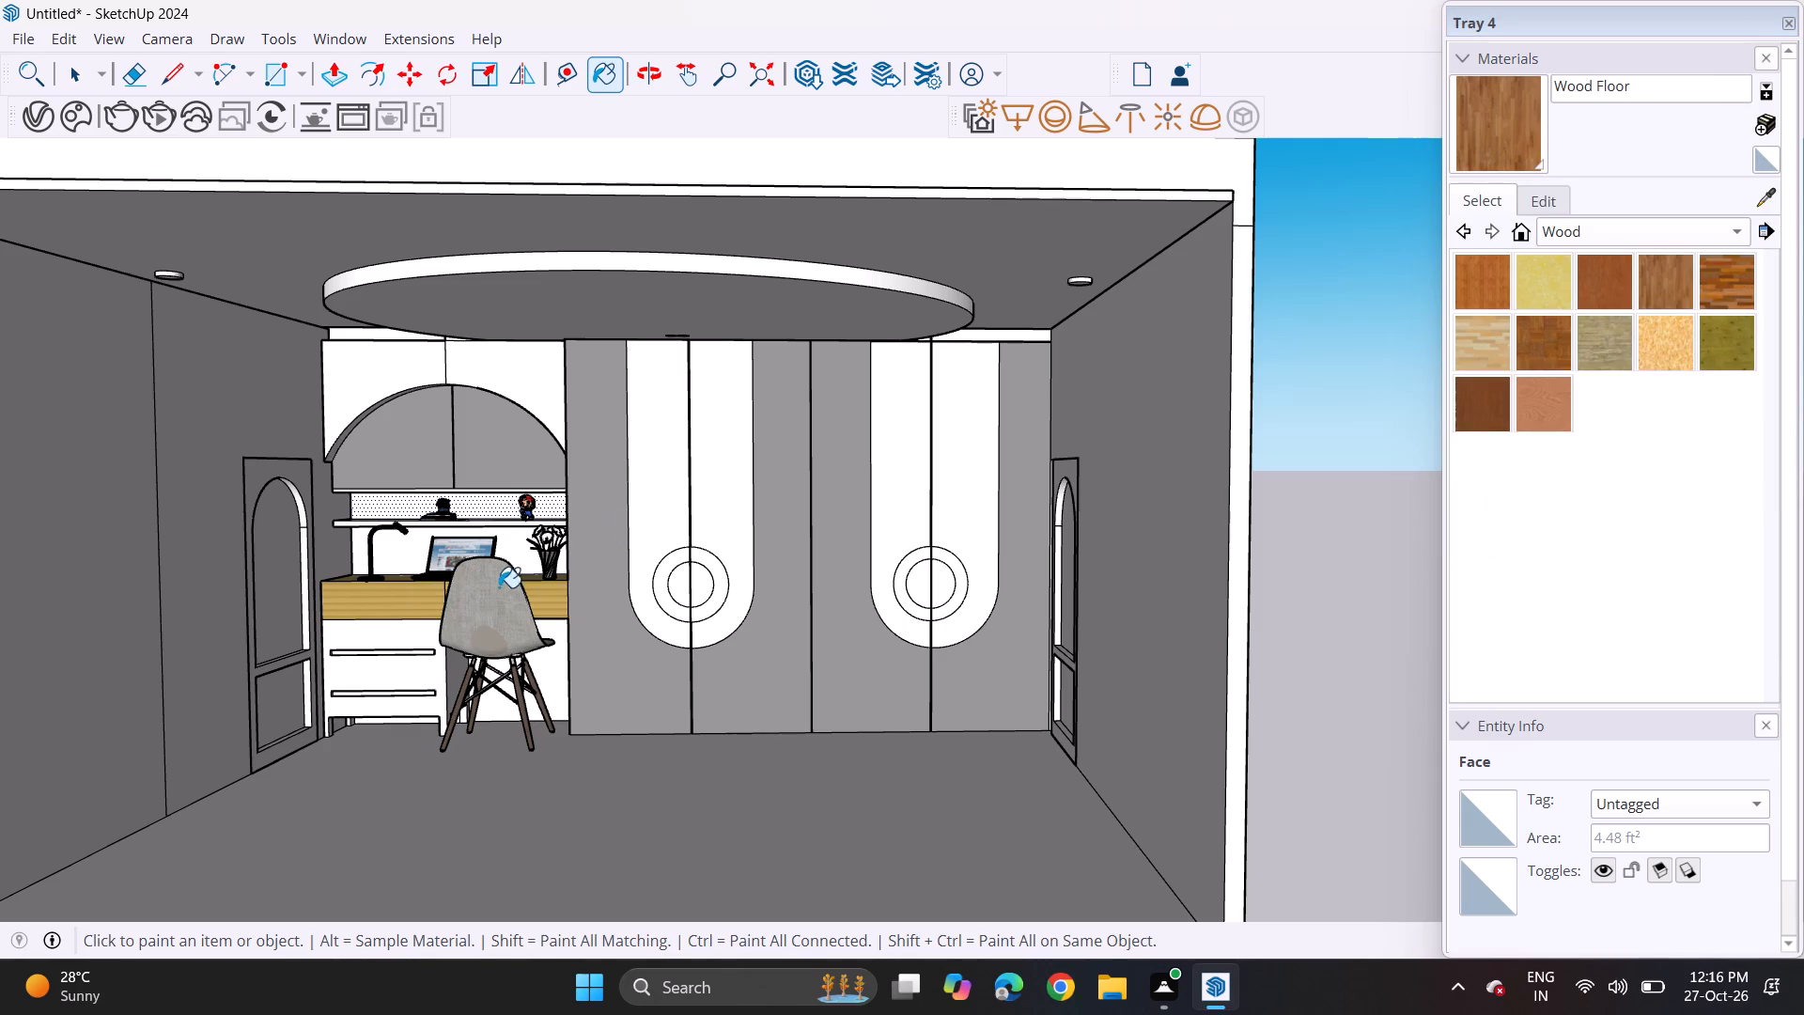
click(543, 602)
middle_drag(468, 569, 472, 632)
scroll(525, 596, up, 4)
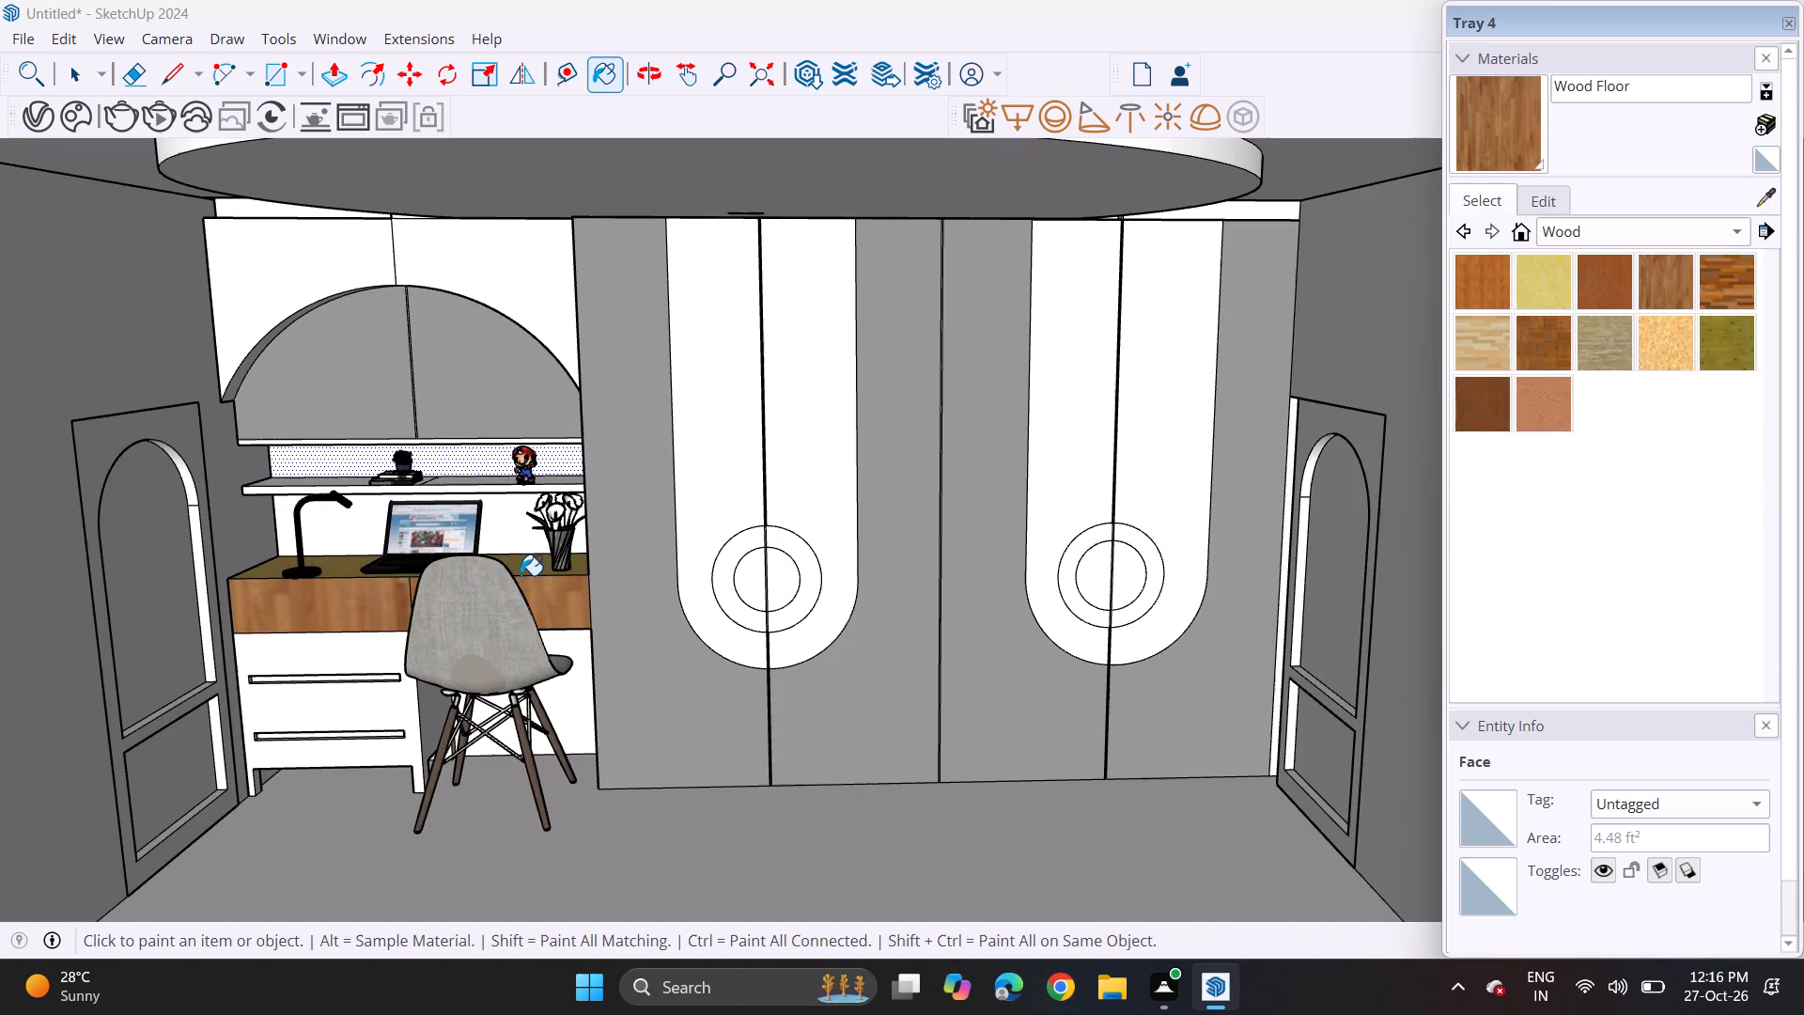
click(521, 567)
Repaint the desk's front band and top surface with Wood Floor Light from the Wood collection.
scroll(548, 612, up, 1)
middle_drag(546, 612, 534, 554)
scroll(534, 554, down, 3)
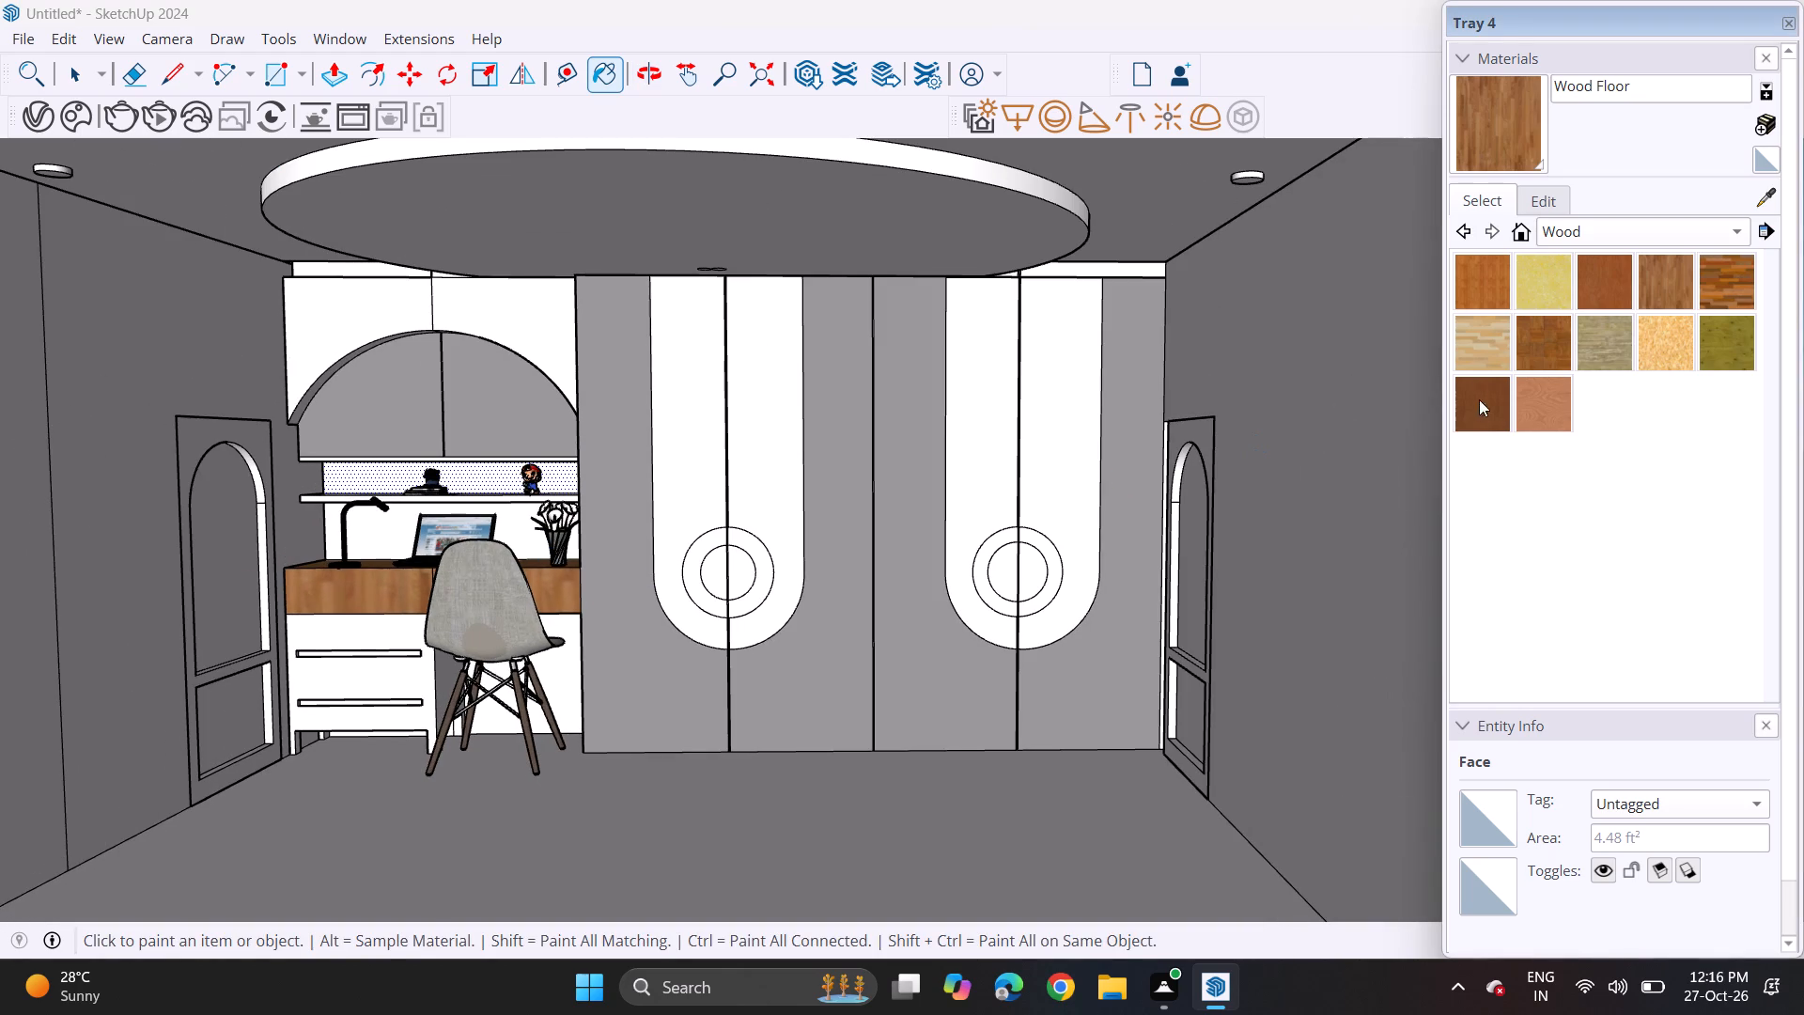
click(1485, 348)
scroll(725, 556, up, 3)
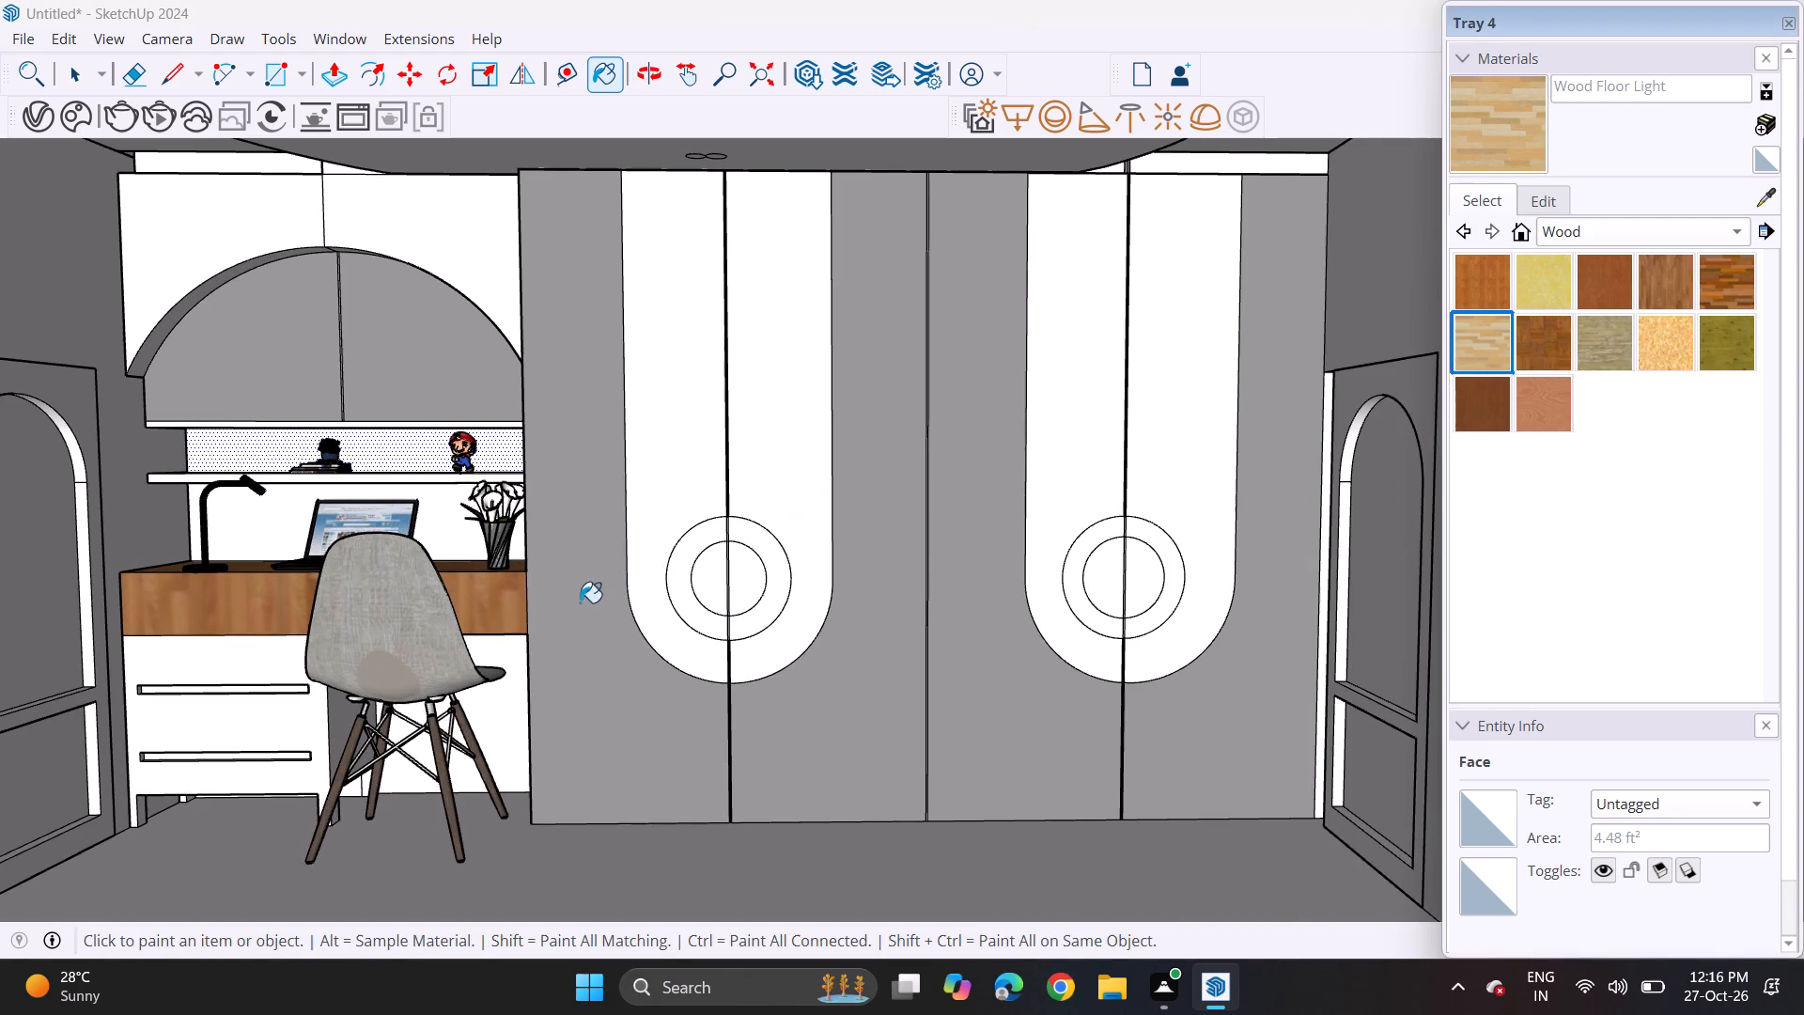
click(270, 594)
click(464, 592)
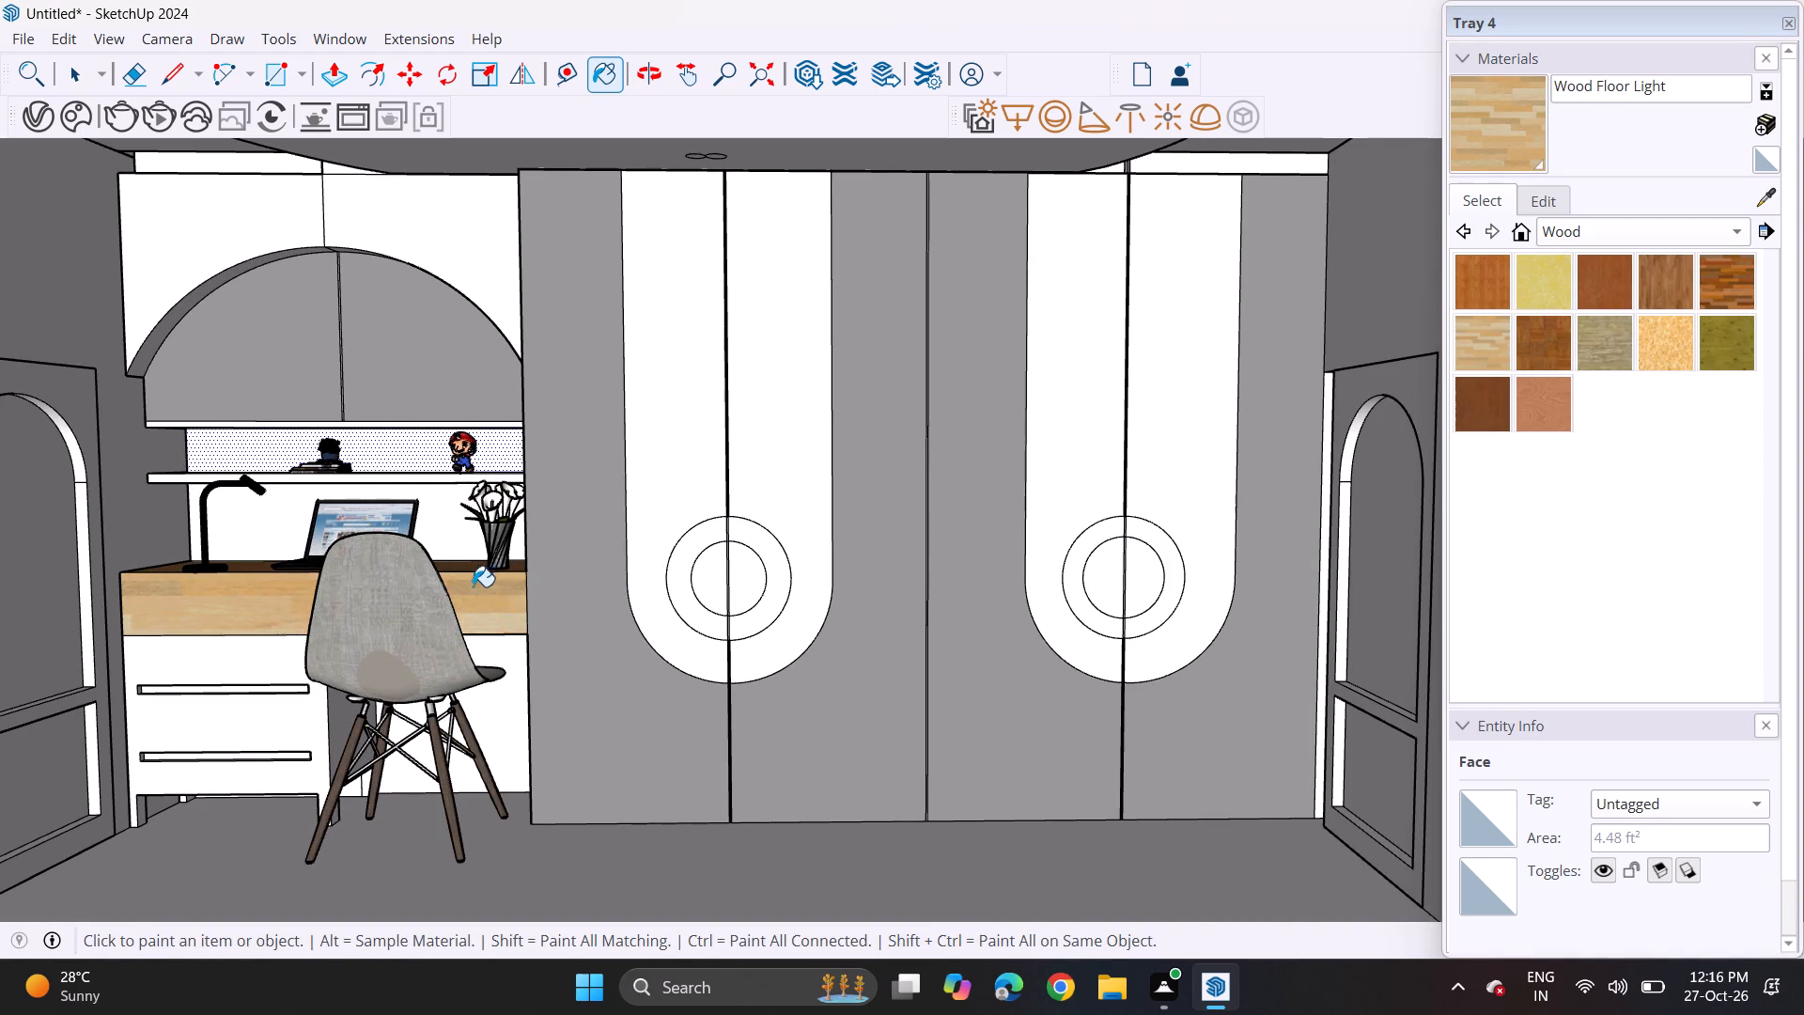
middle_drag(492, 563, 476, 610)
click(482, 563)
Paint the two long handles on the white desk drawers with 0136_Charcoal from Colors-Named.
middle_drag(456, 632, 454, 570)
scroll(459, 598, down, 1)
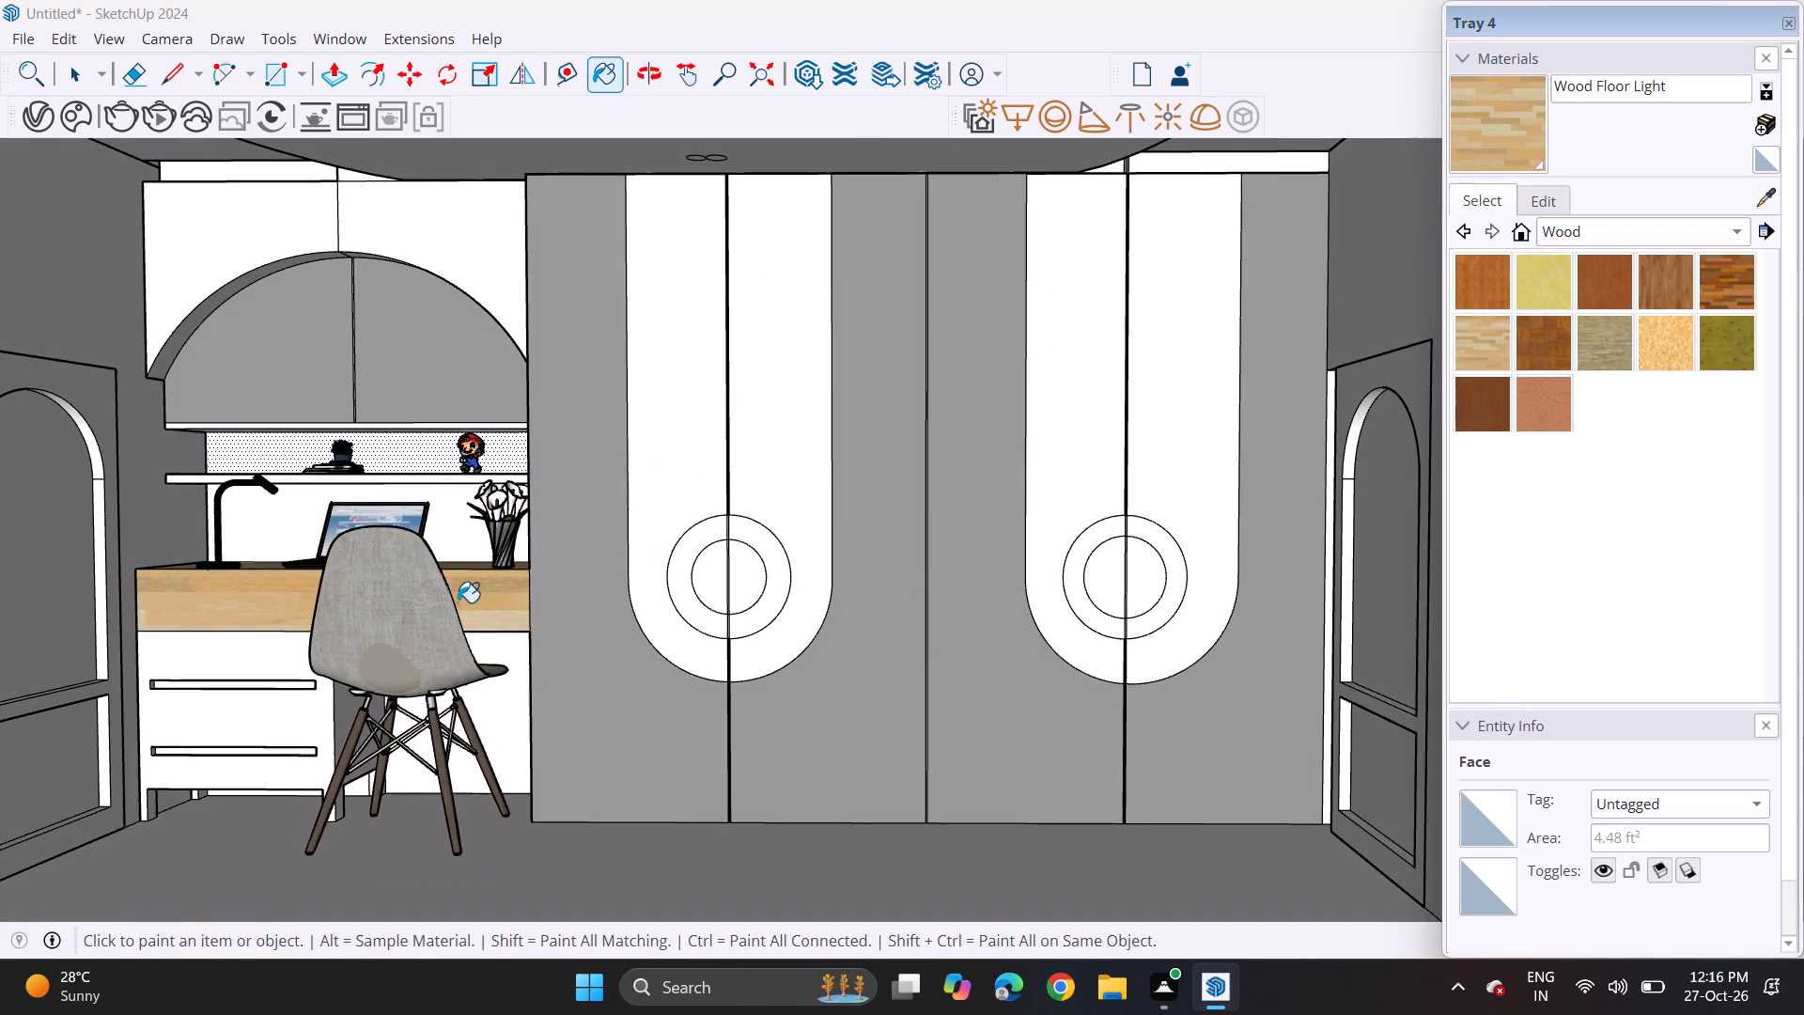
scroll(458, 602, down, 1)
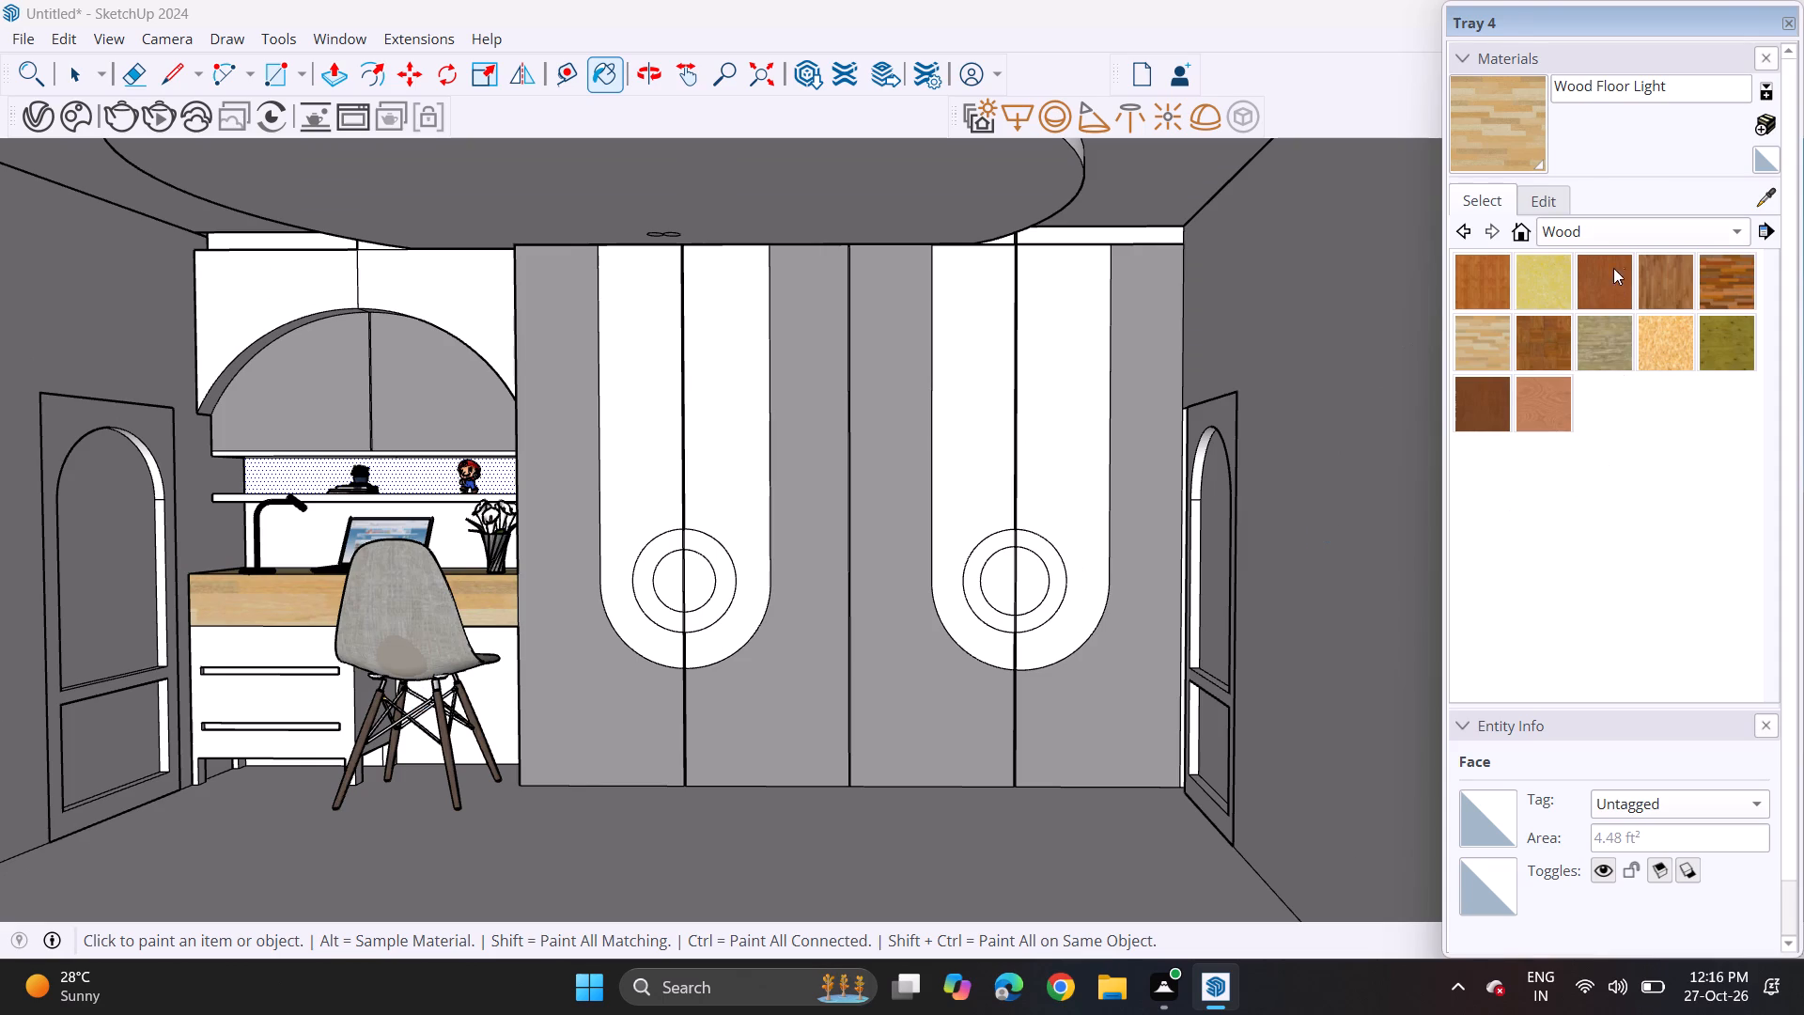
click(1621, 239)
click(1529, 153)
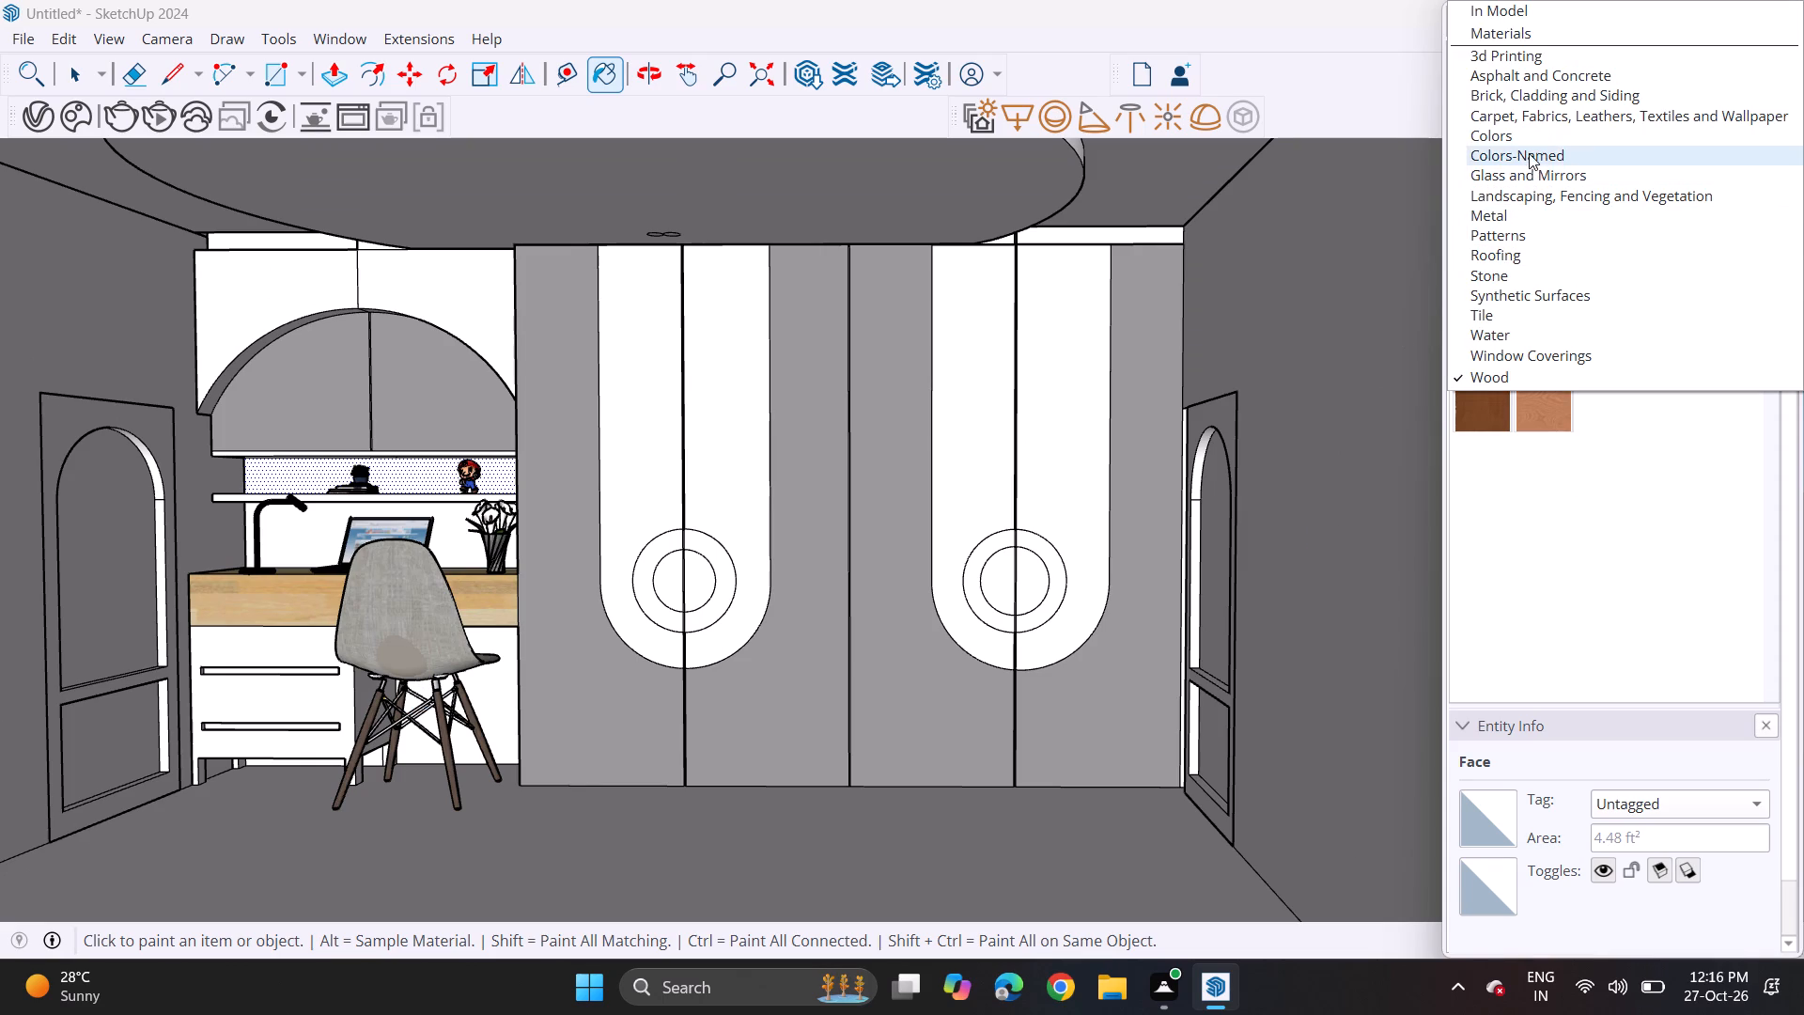
scroll(1567, 526, down, 3)
scroll(1569, 534, up, 1)
scroll(1569, 534, down, 8)
scroll(1564, 534, up, 1)
scroll(1564, 534, down, 7)
scroll(1565, 549, up, 1)
scroll(1565, 549, down, 9)
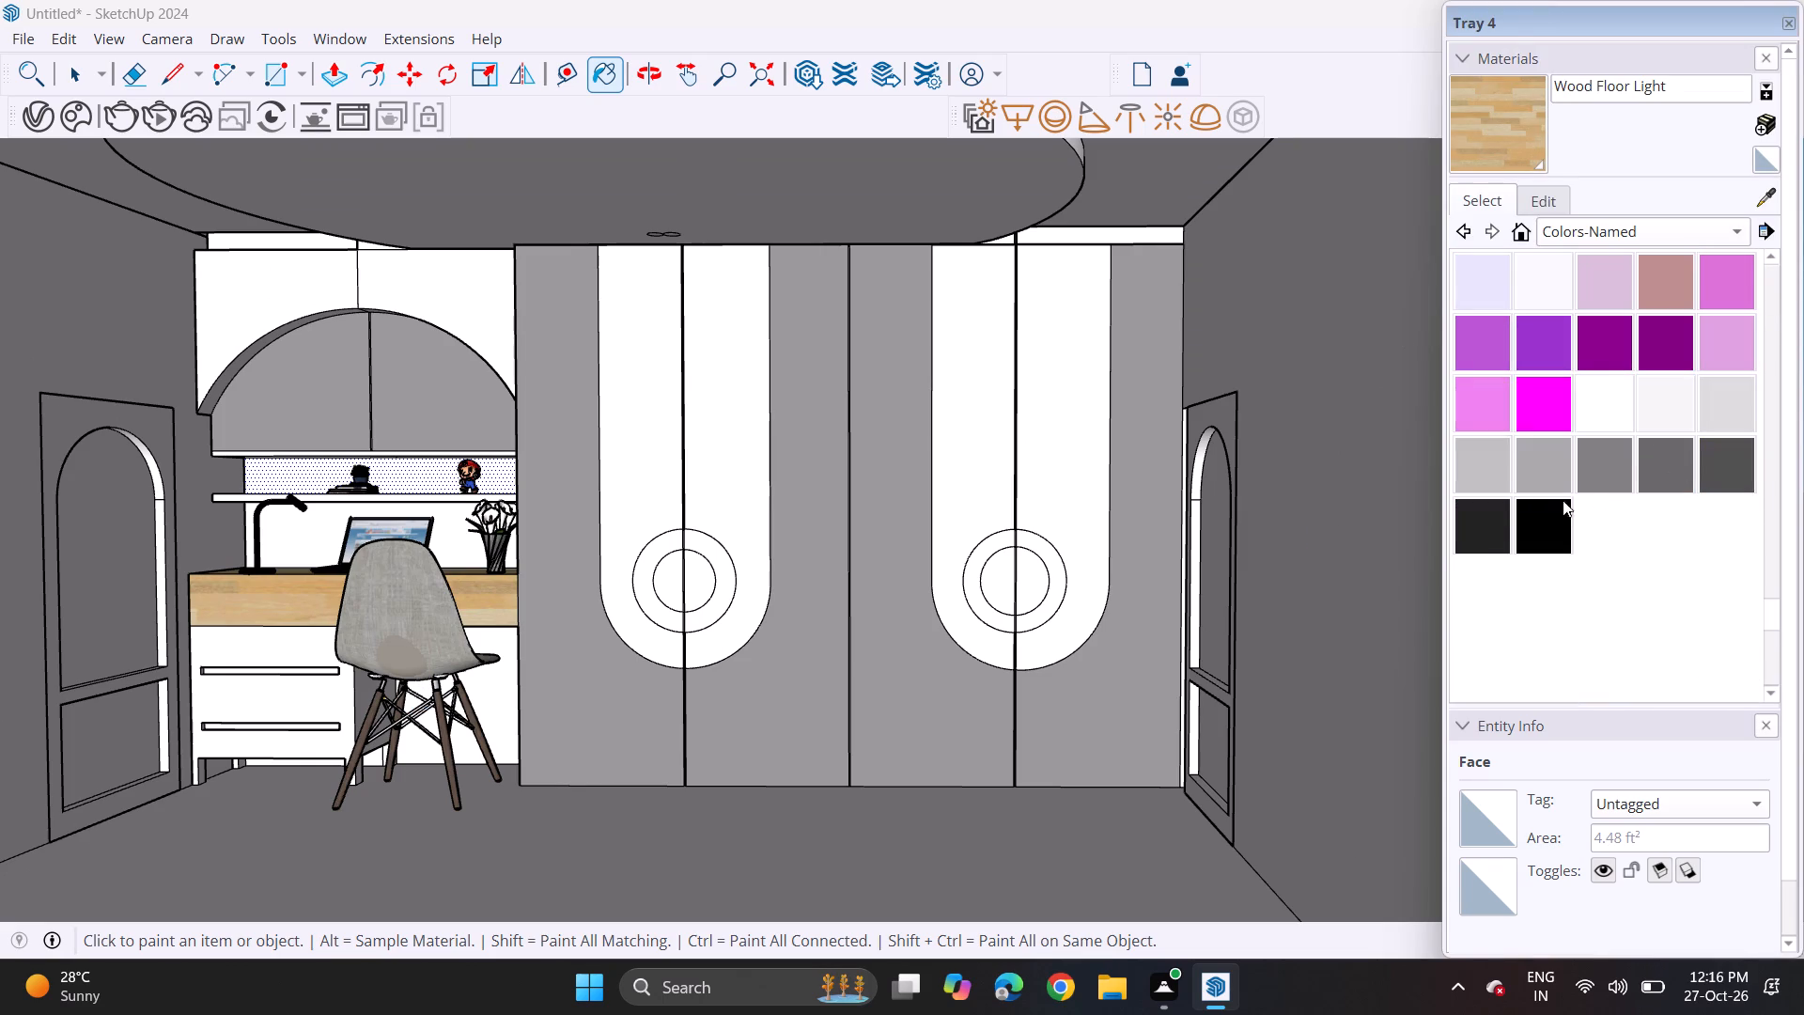
click(1486, 528)
scroll(253, 674, up, 8)
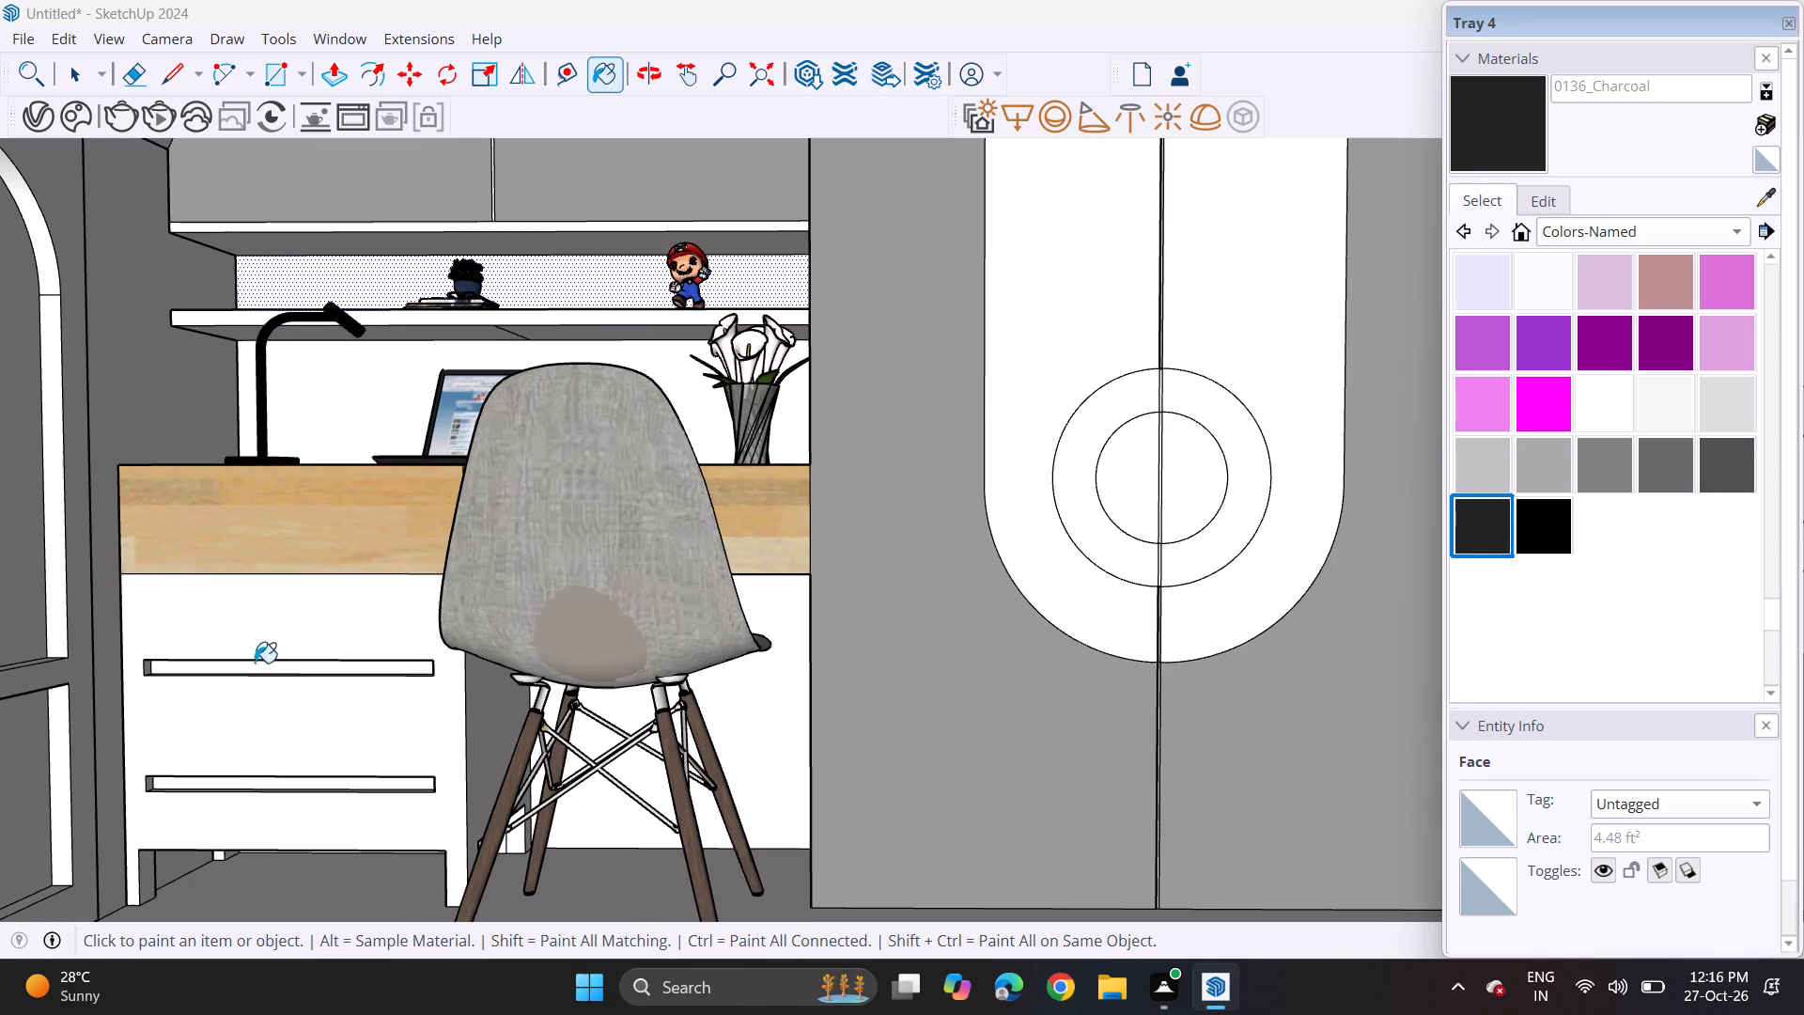
click(255, 663)
click(263, 783)
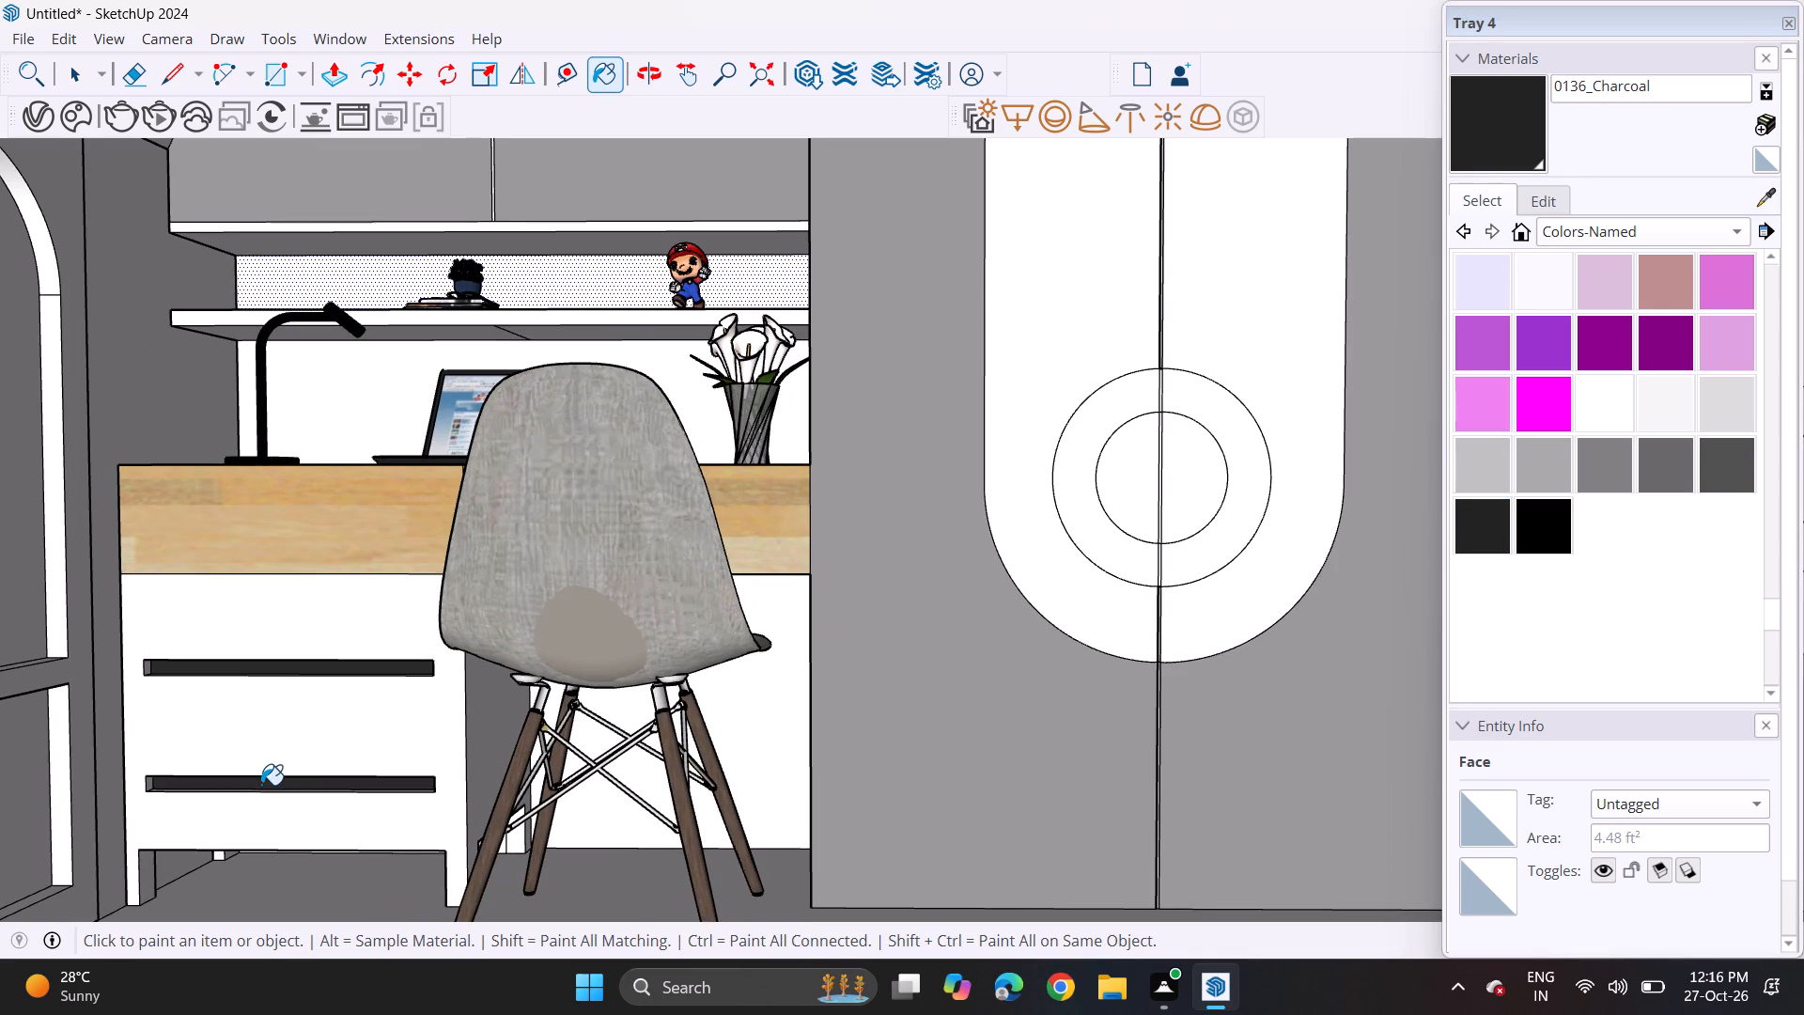
scroll(261, 785, down, 5)
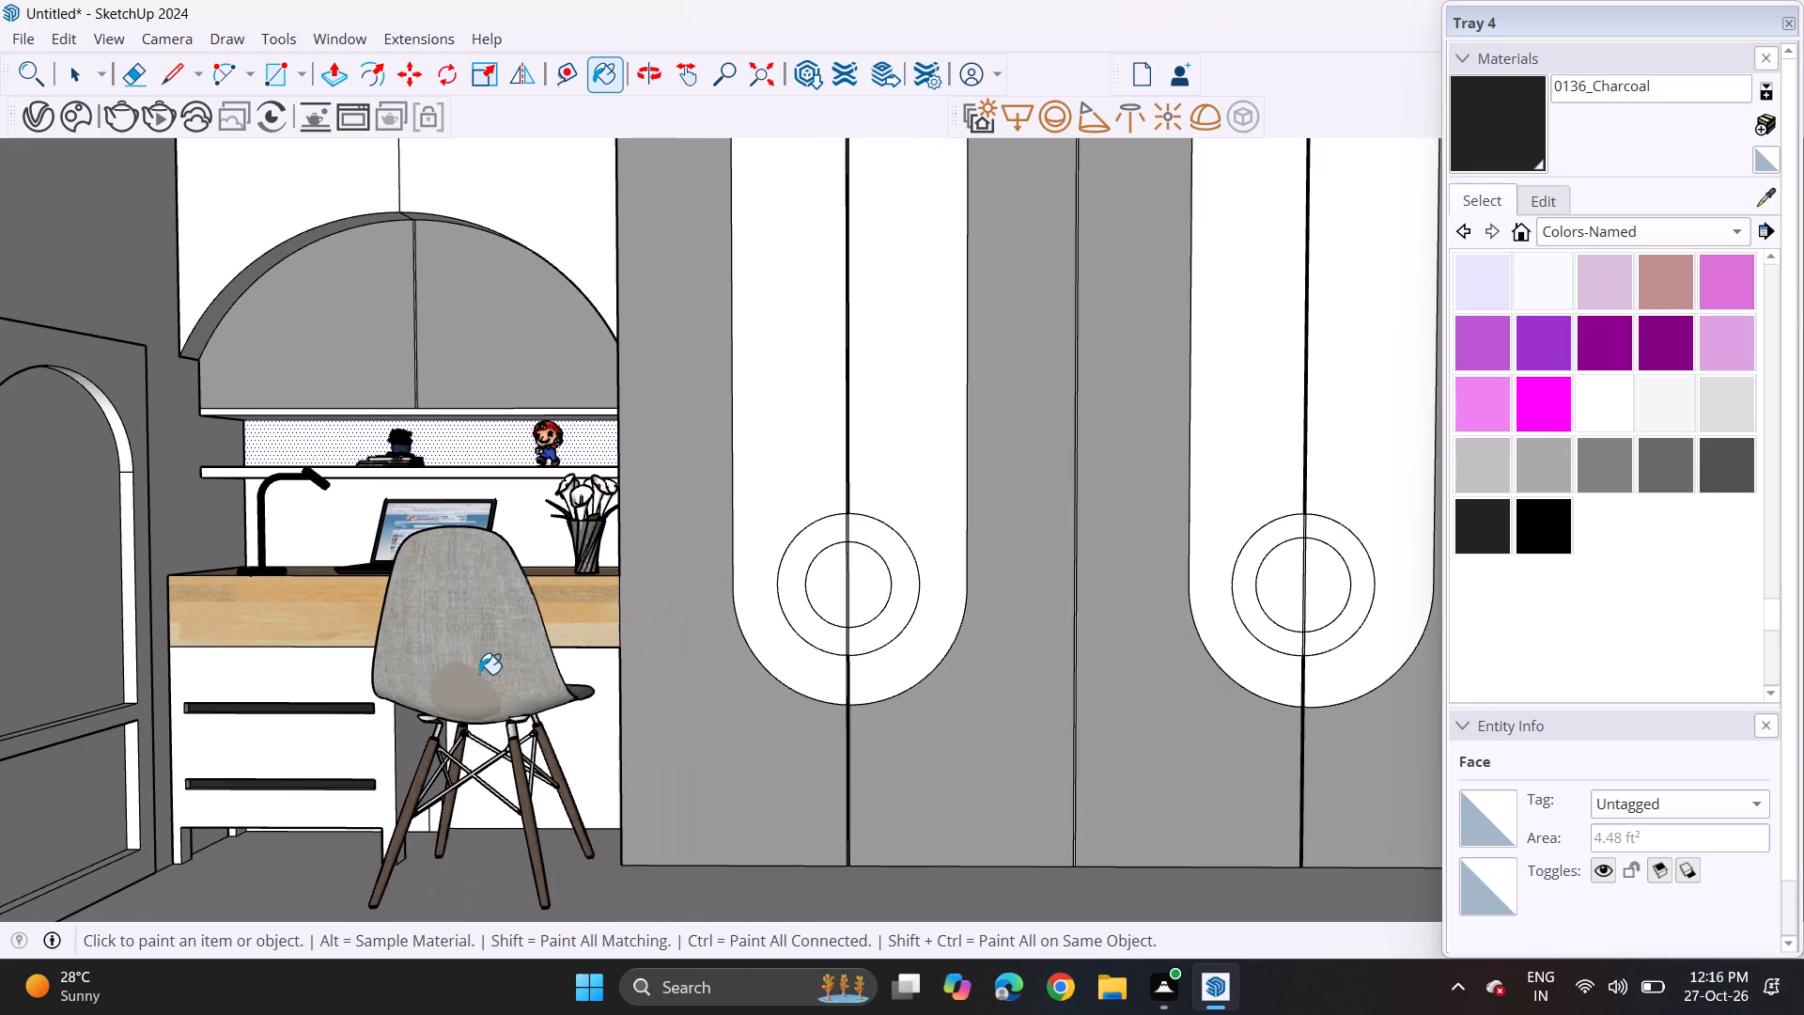
scroll(479, 674, down, 7)
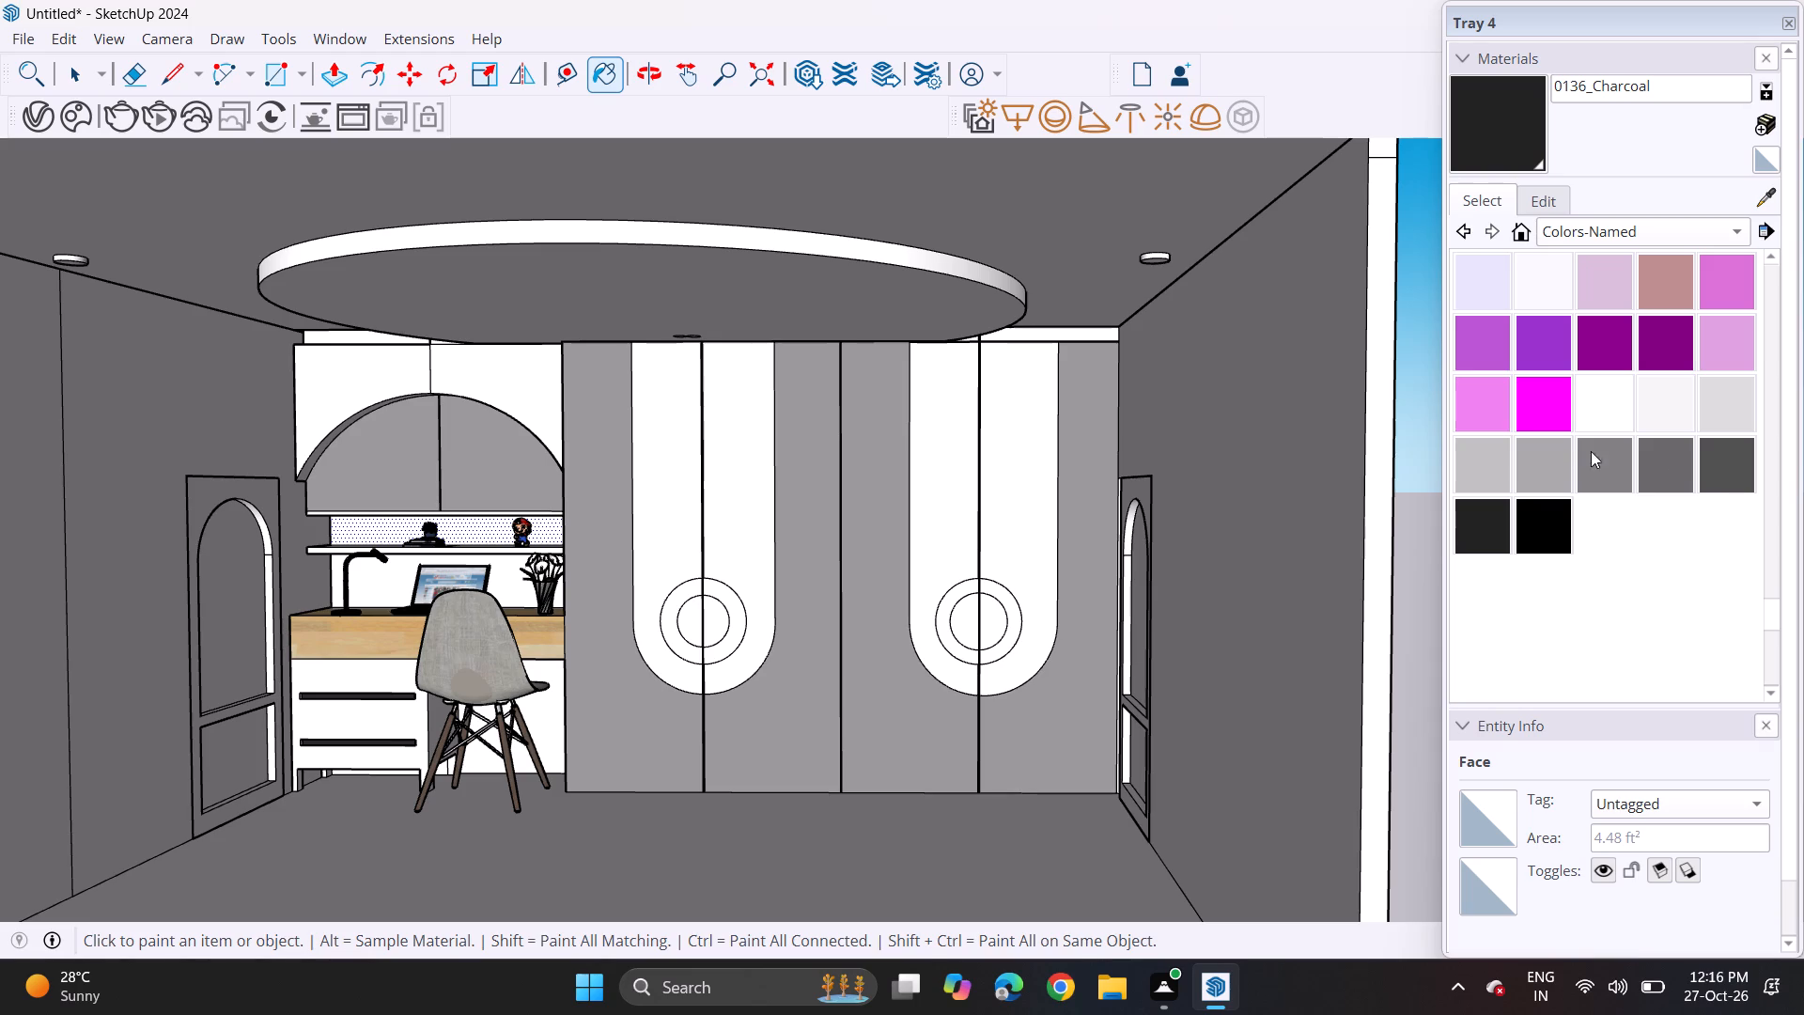
Paint the outer ring halves of both circular wardrobe handles with 0133_Gray from Colors-Named.
click(1598, 469)
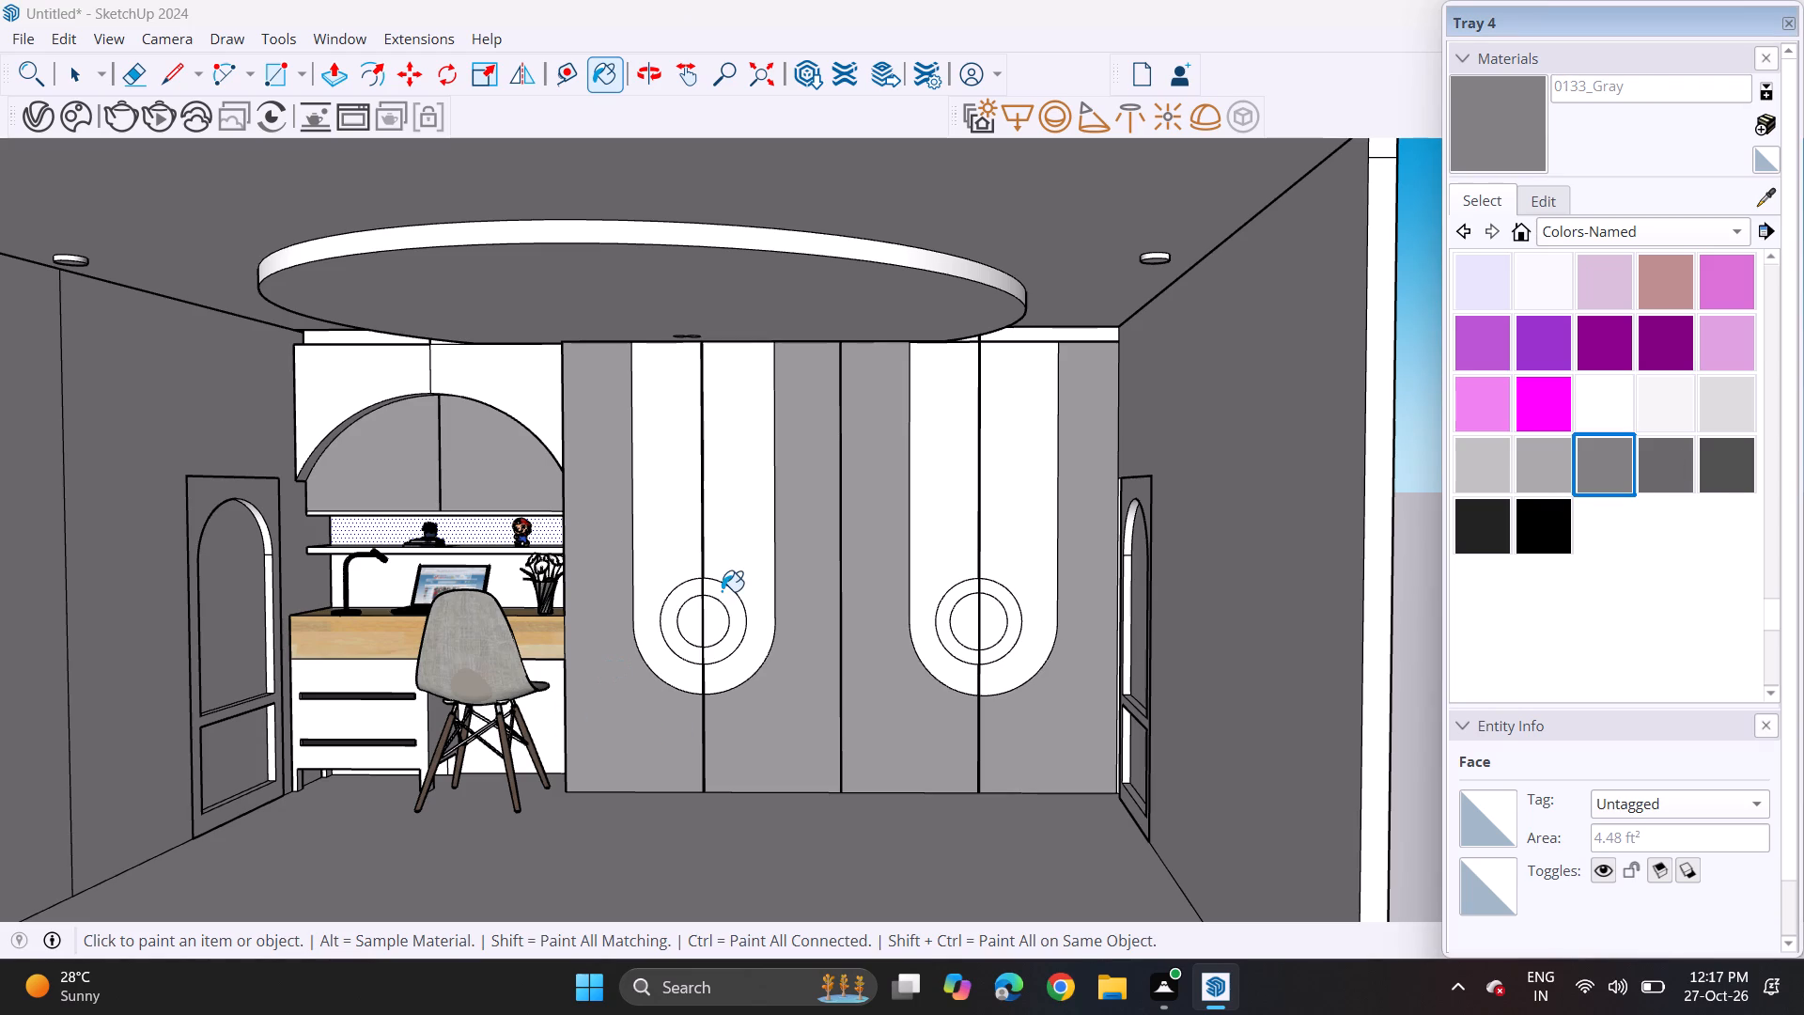
click(722, 591)
click(962, 594)
click(1003, 595)
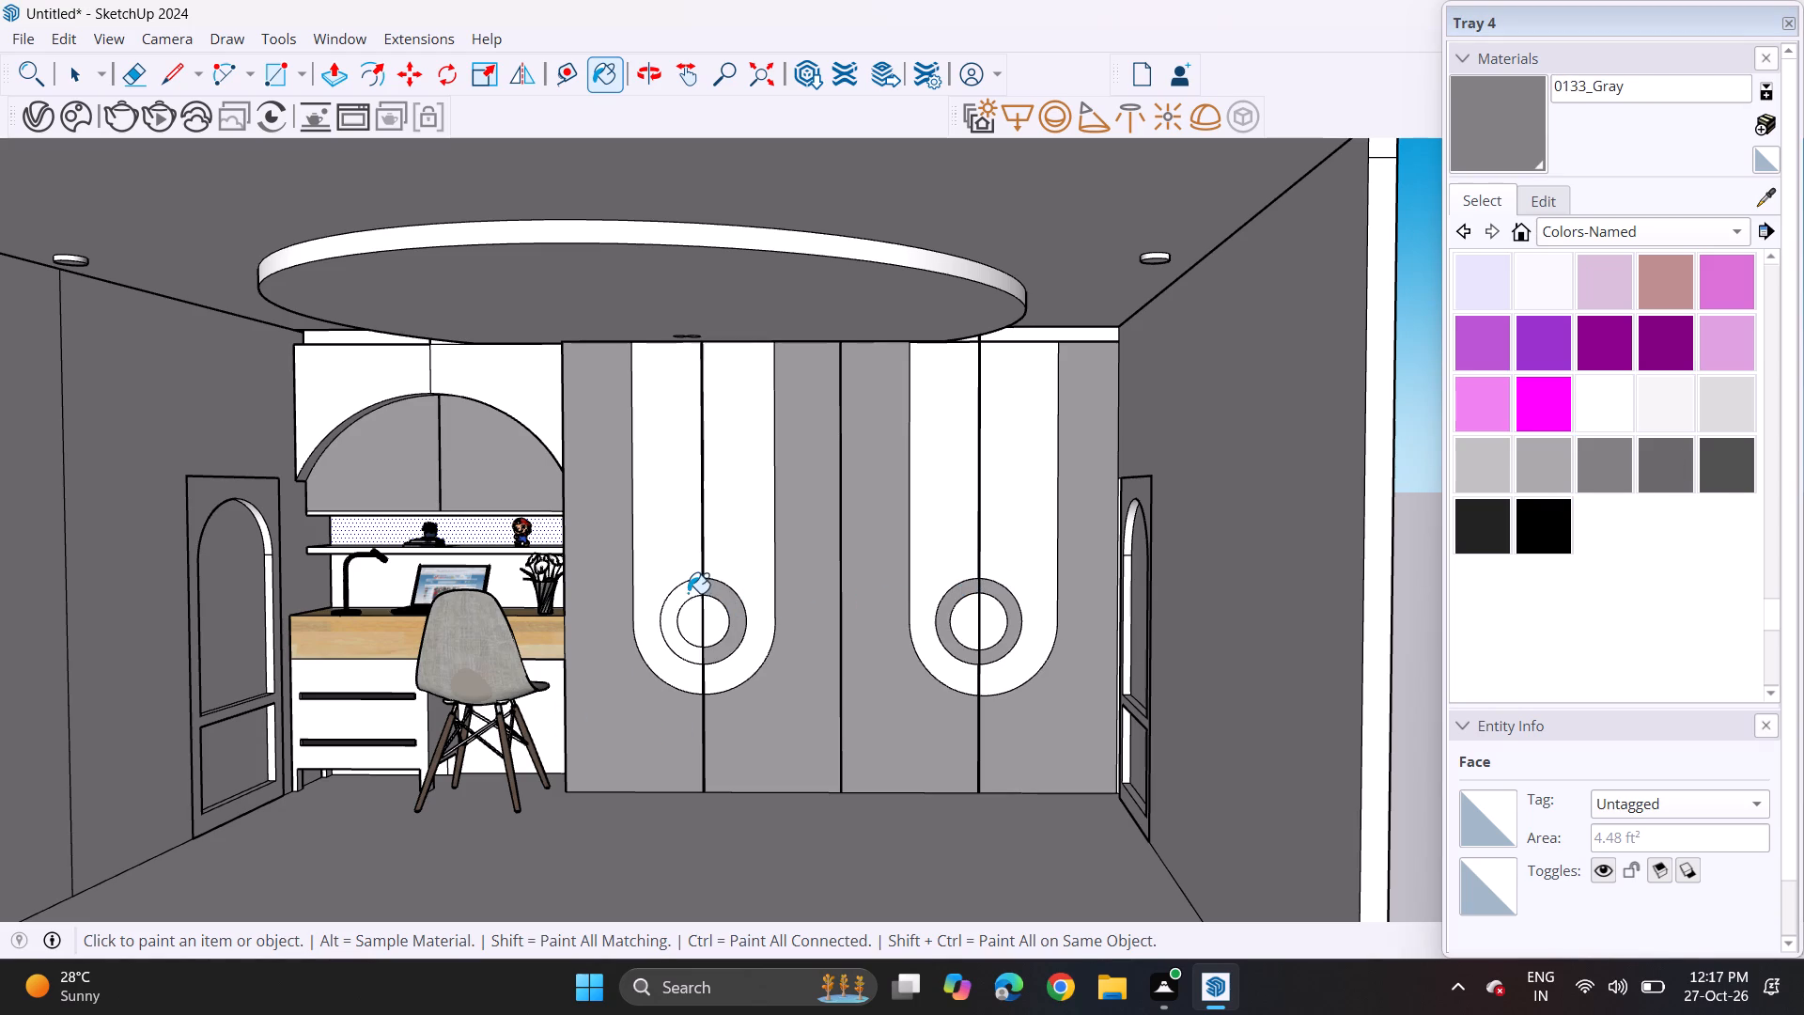
click(688, 593)
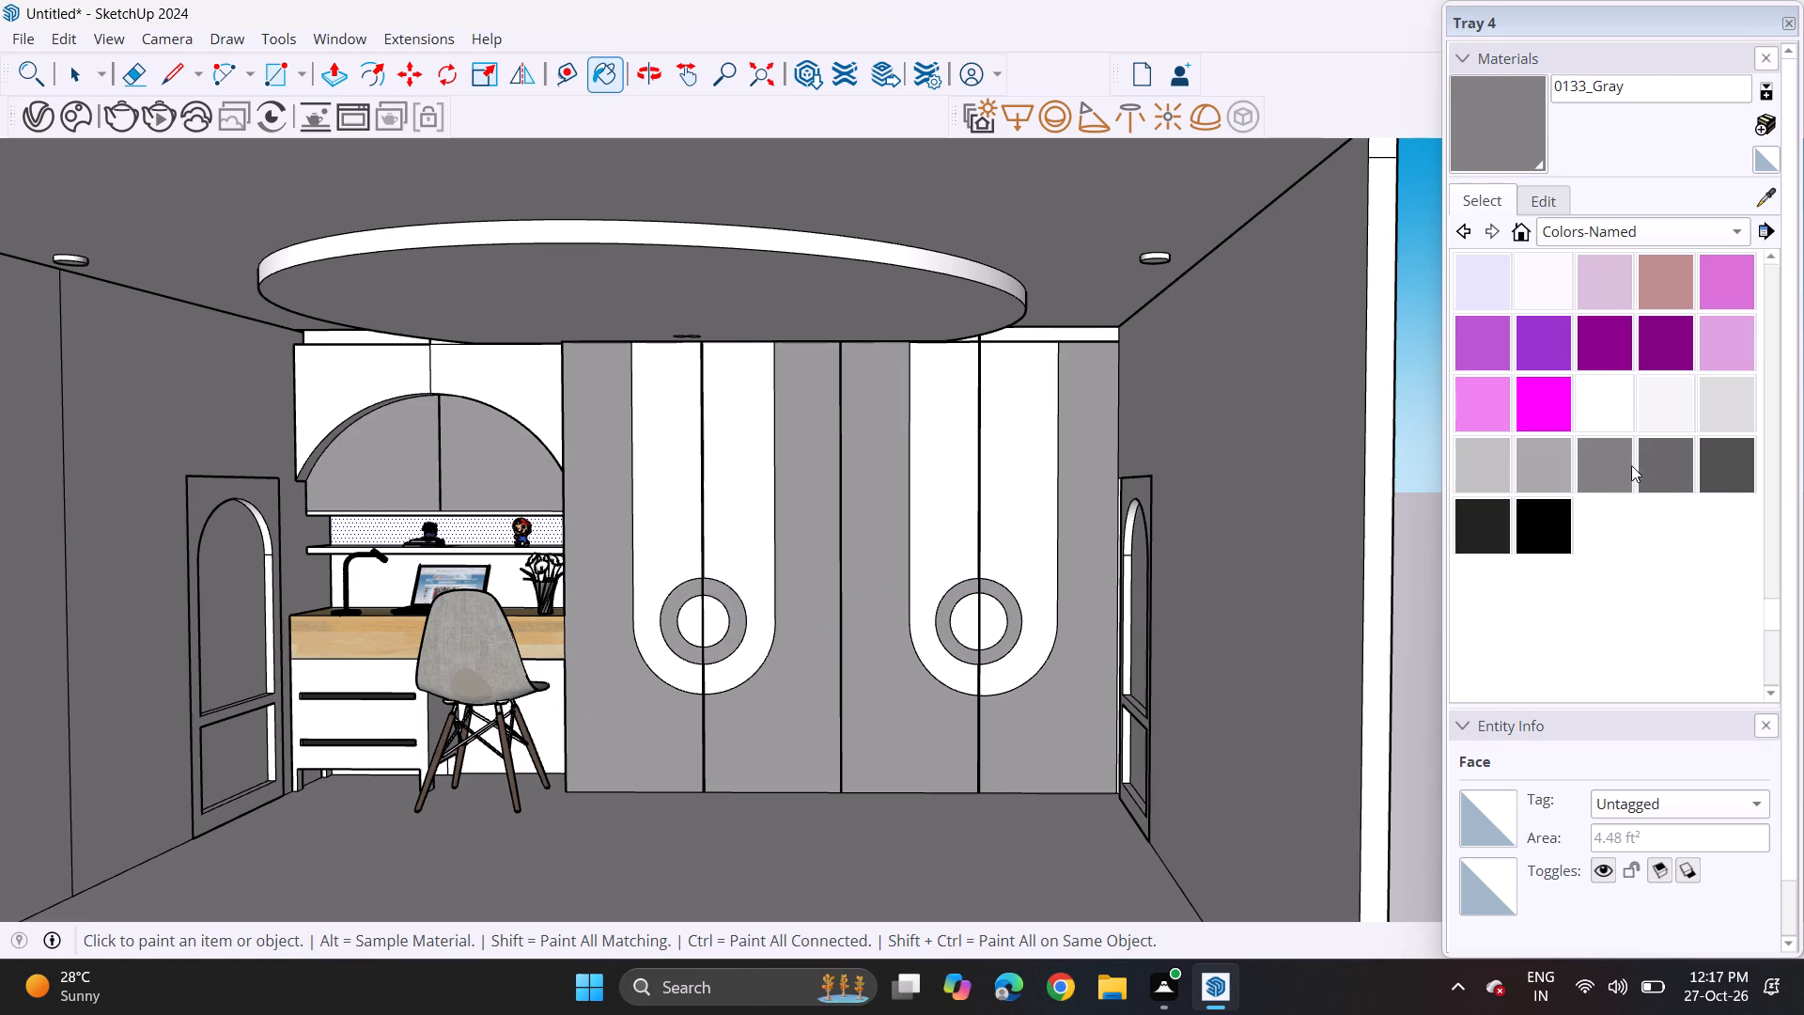
Paint the inner circle halves of both circular wardrobe handles with 0134_DimGray.
click(1665, 461)
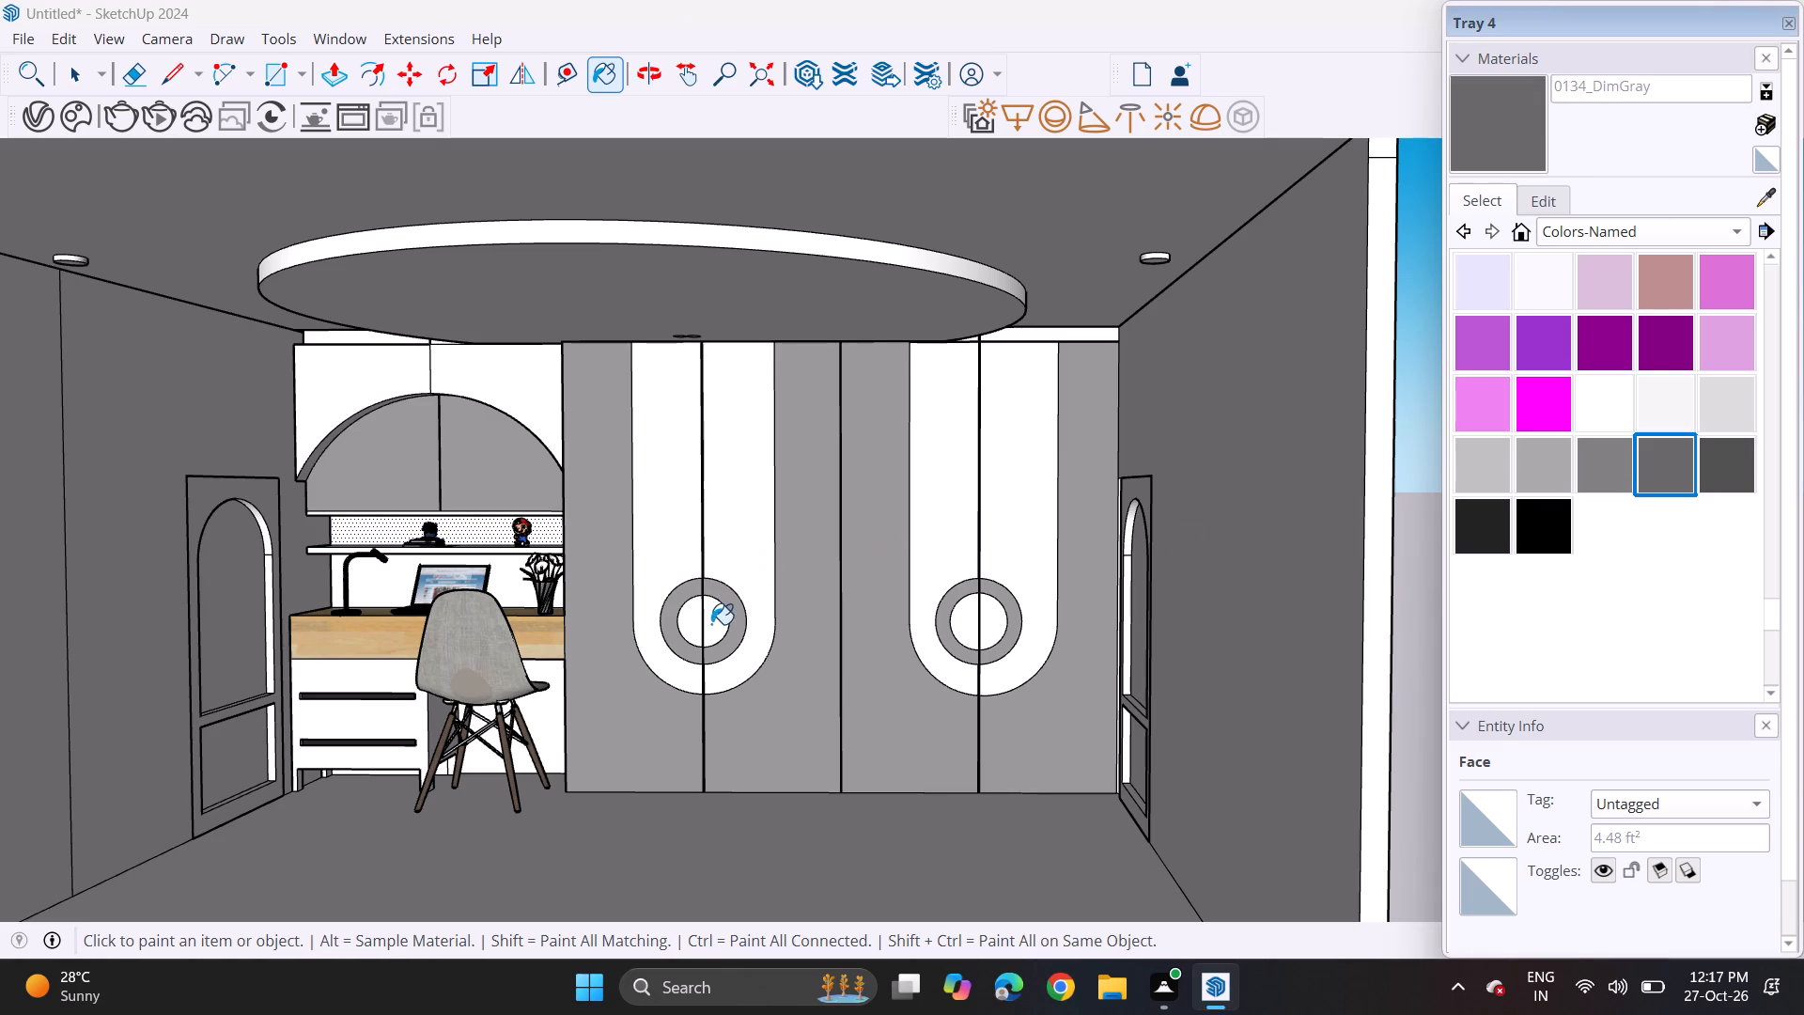
click(711, 624)
click(688, 628)
click(972, 614)
click(1013, 615)
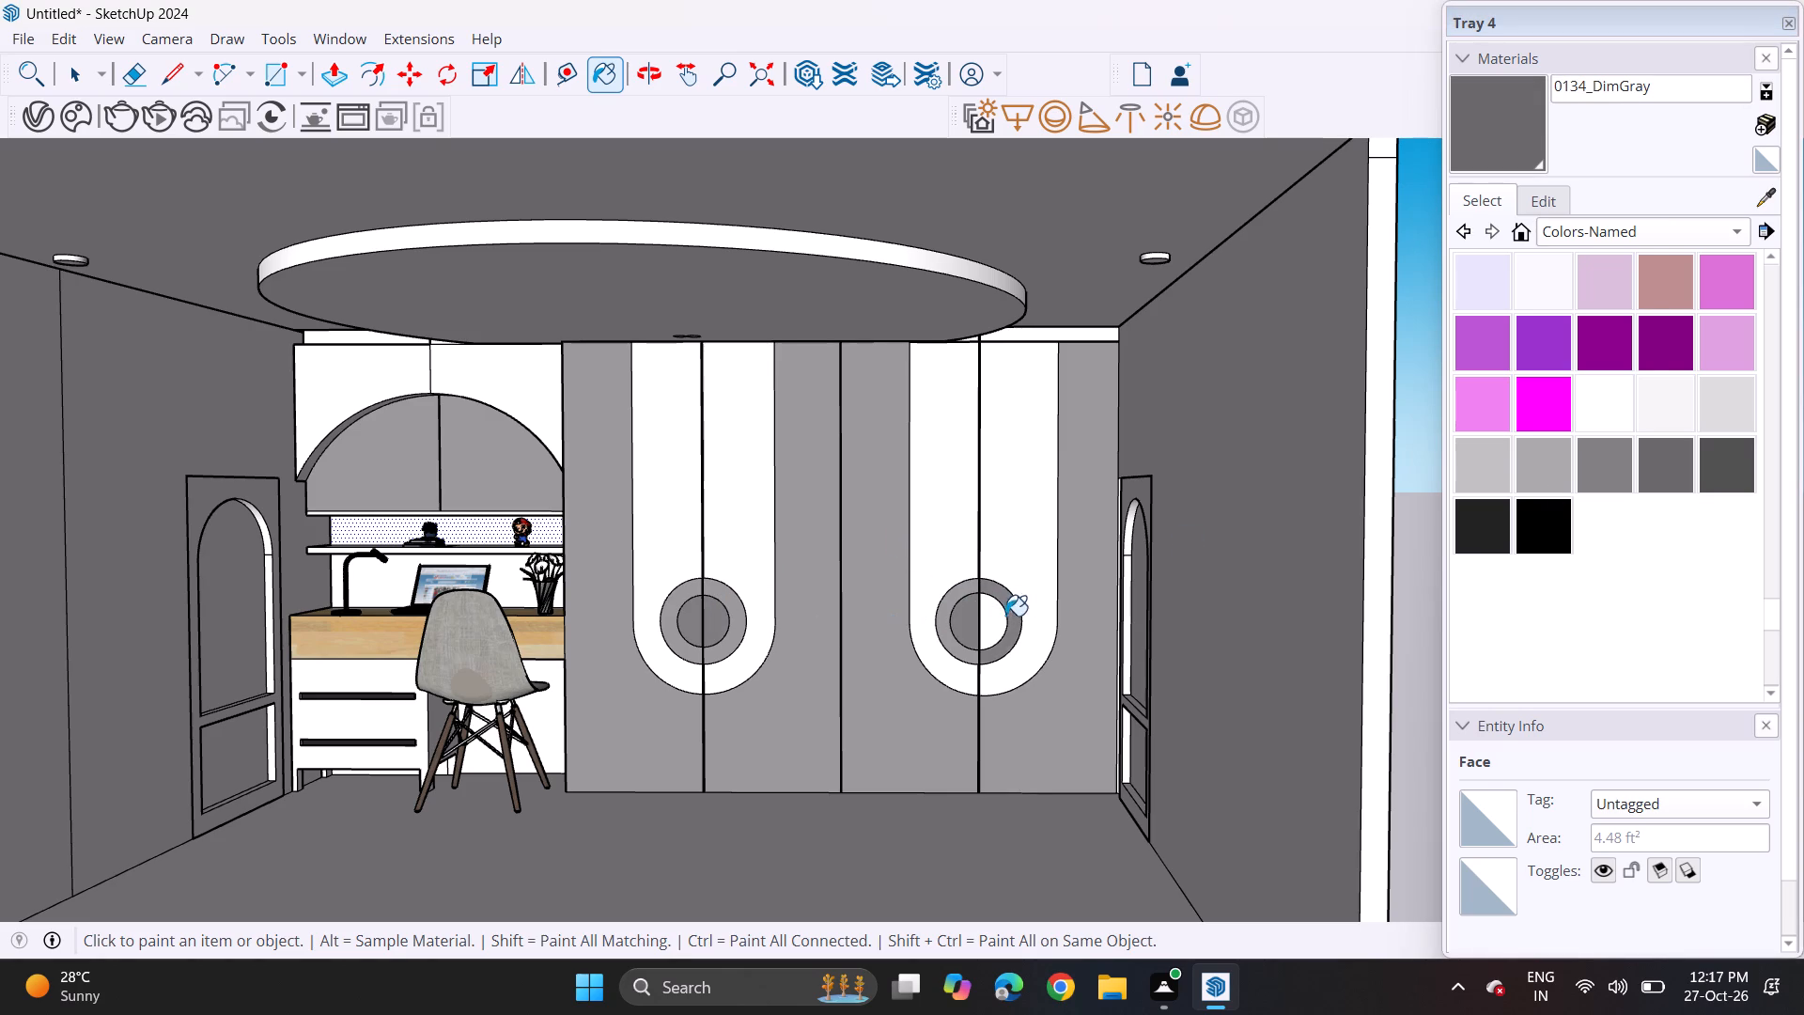
key(ctrl+z)
click(1001, 620)
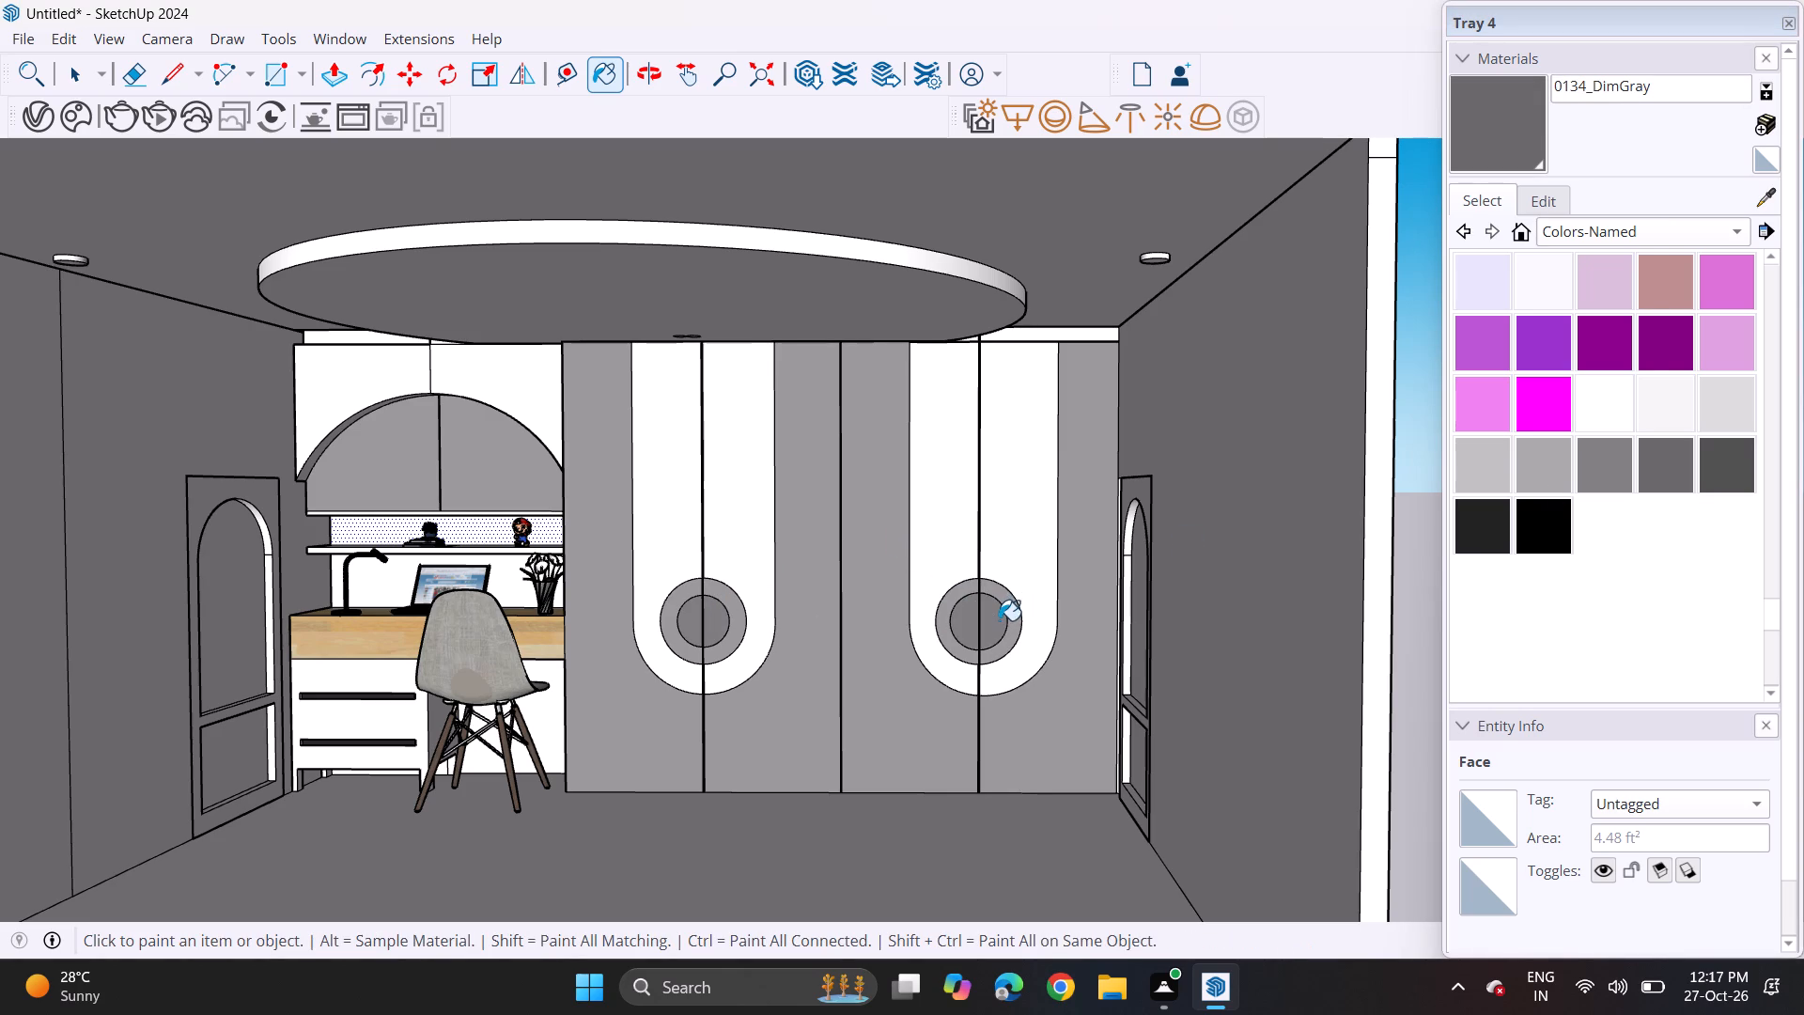
Paint the narrow strip segments between the ceiling and the wardrobes and desk cabinets with 0134_DimGray.
click(1062, 334)
click(389, 335)
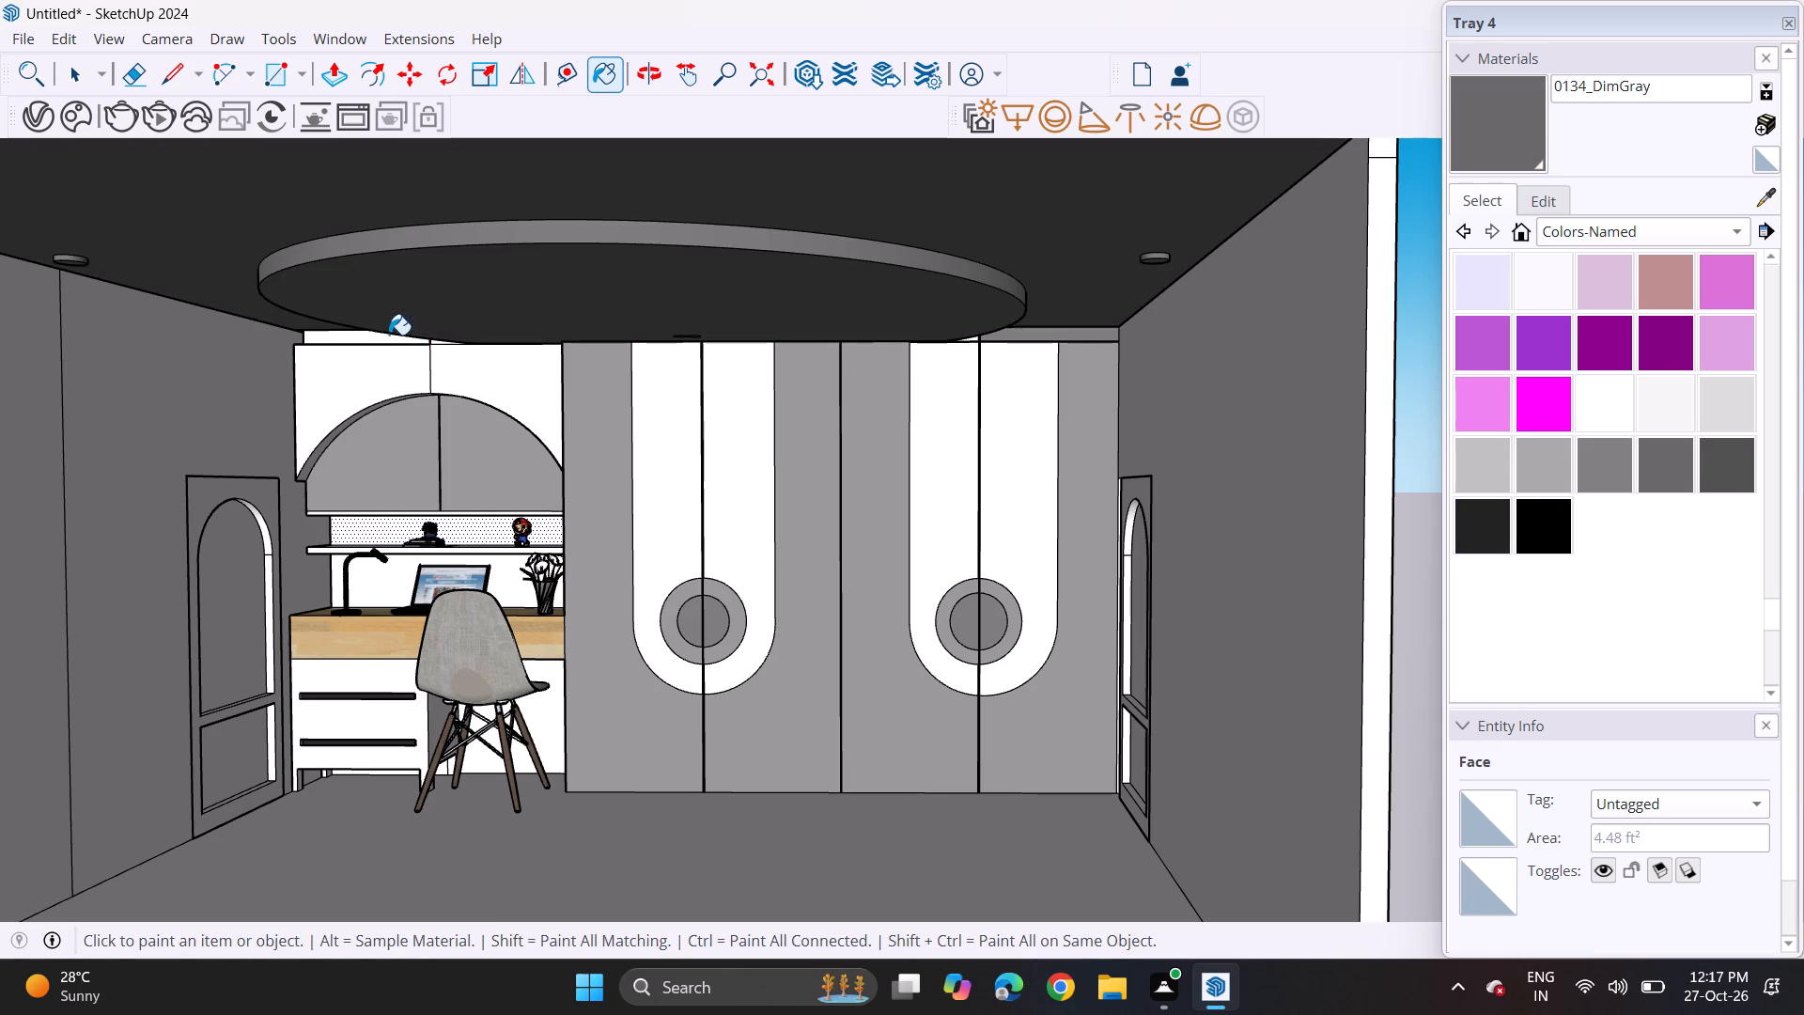
key(ctrl+z)
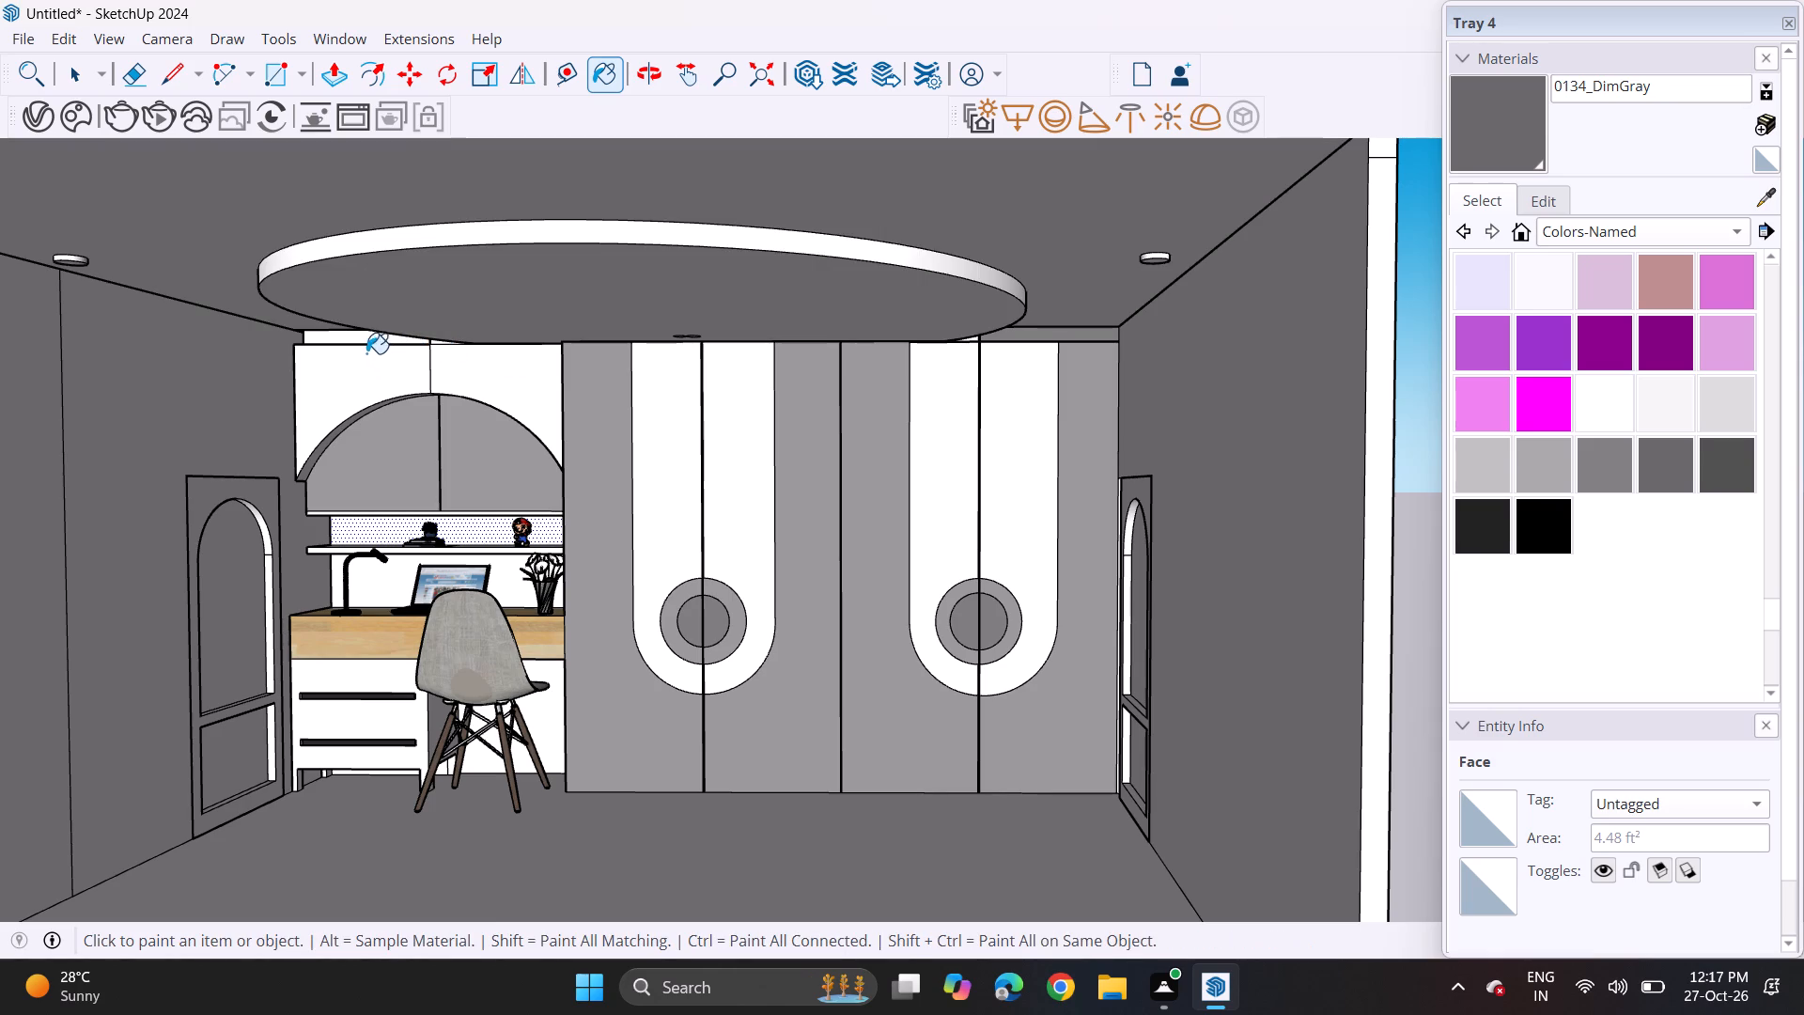
click(365, 335)
scroll(442, 344, up, 5)
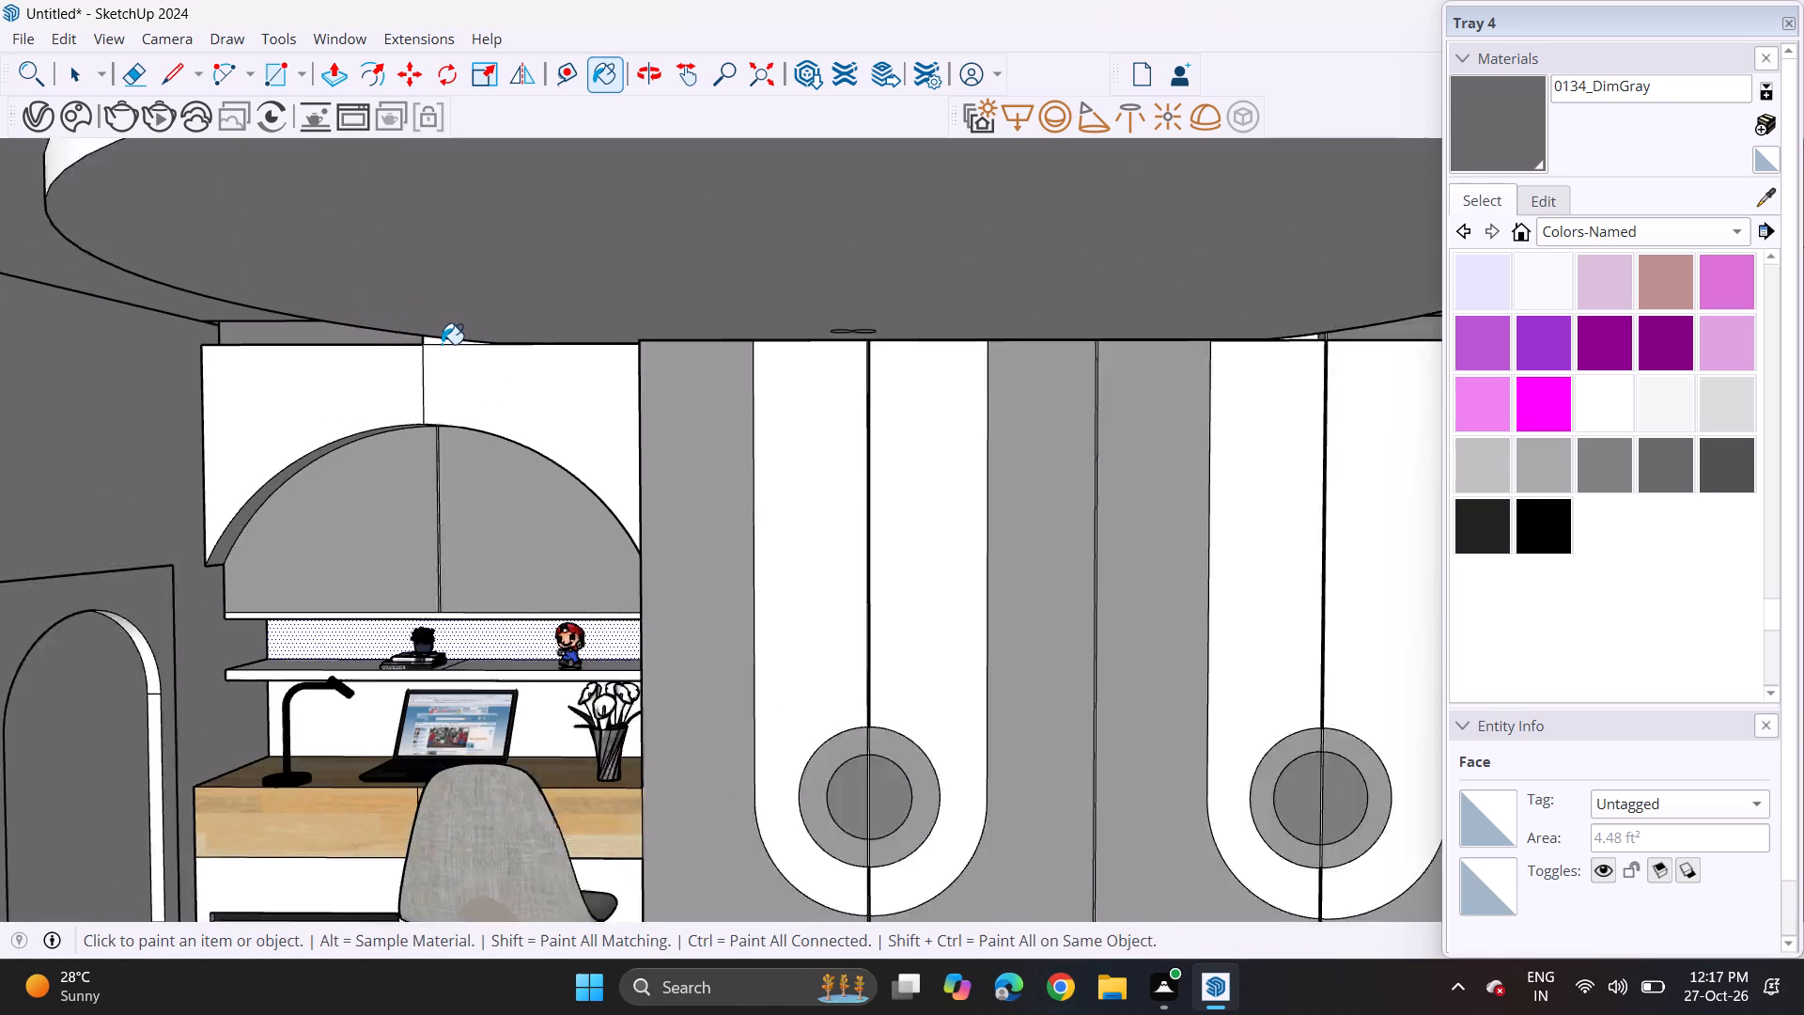
scroll(442, 344, up, 8)
click(429, 336)
scroll(433, 348, down, 15)
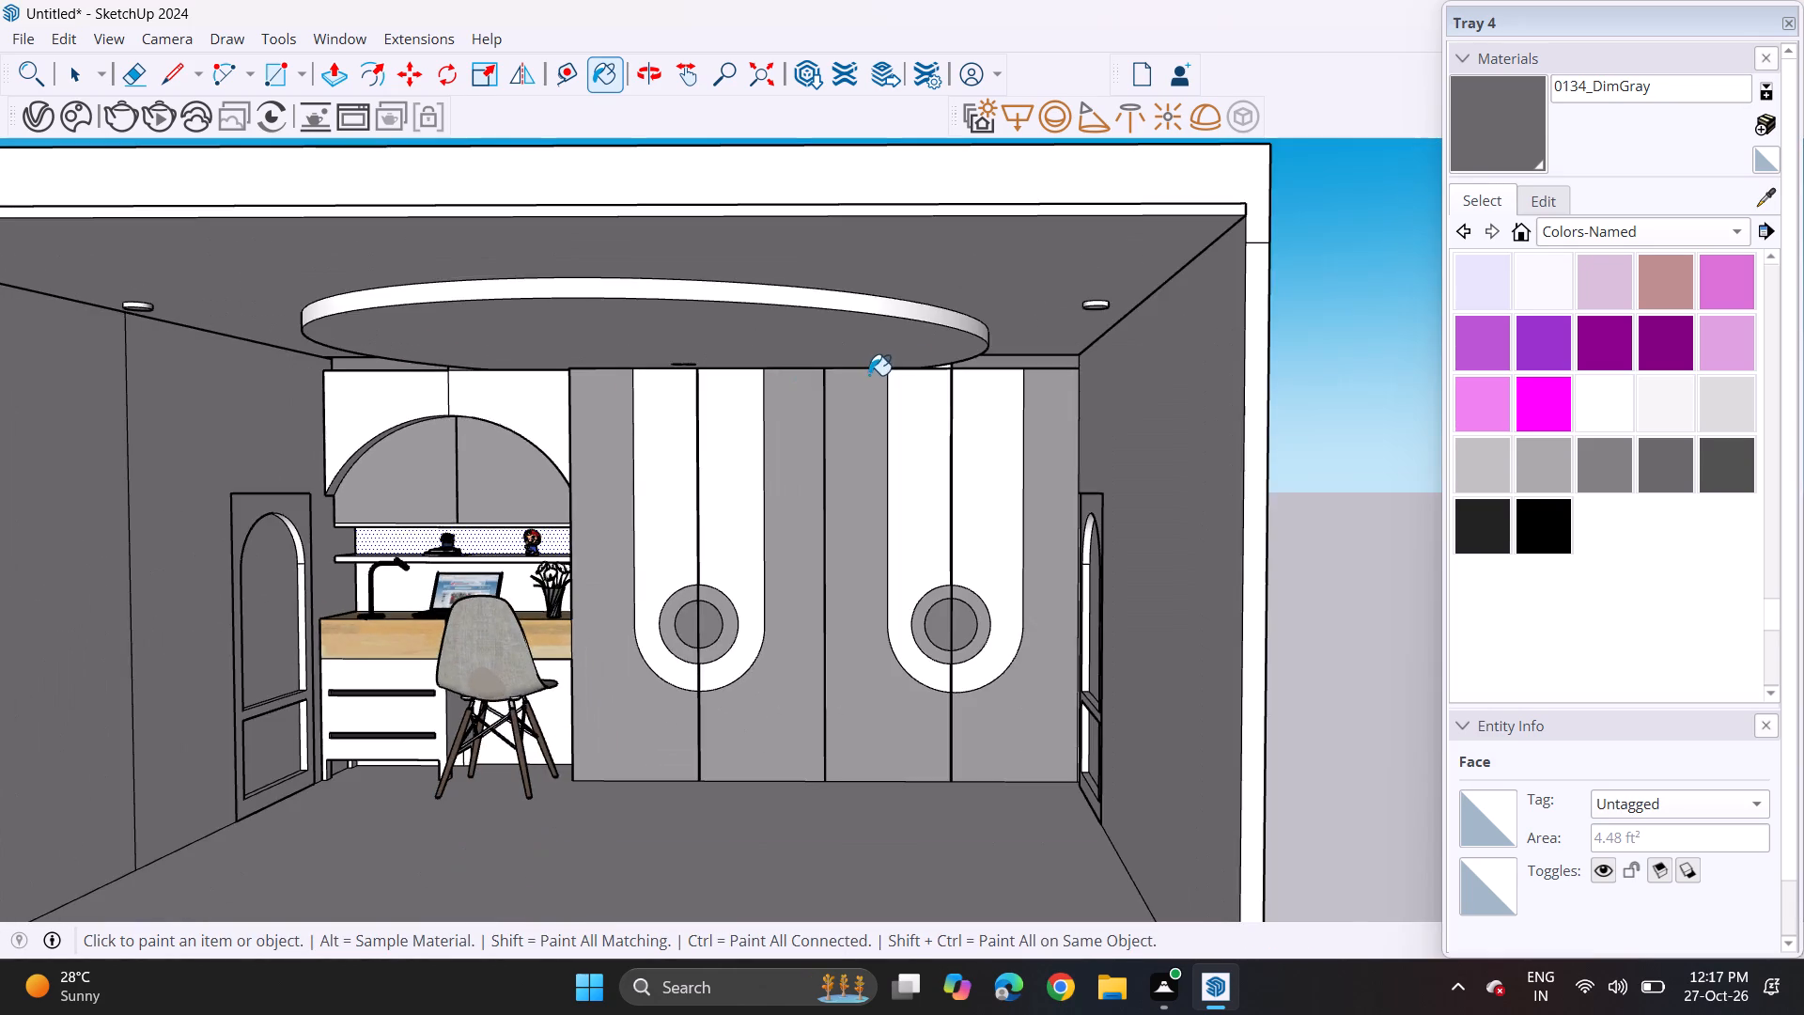
scroll(896, 371, up, 3)
scroll(982, 371, down, 1)
scroll(982, 371, up, 4)
scroll(943, 365, down, 1)
scroll(941, 363, up, 9)
click(952, 361)
scroll(935, 391, down, 4)
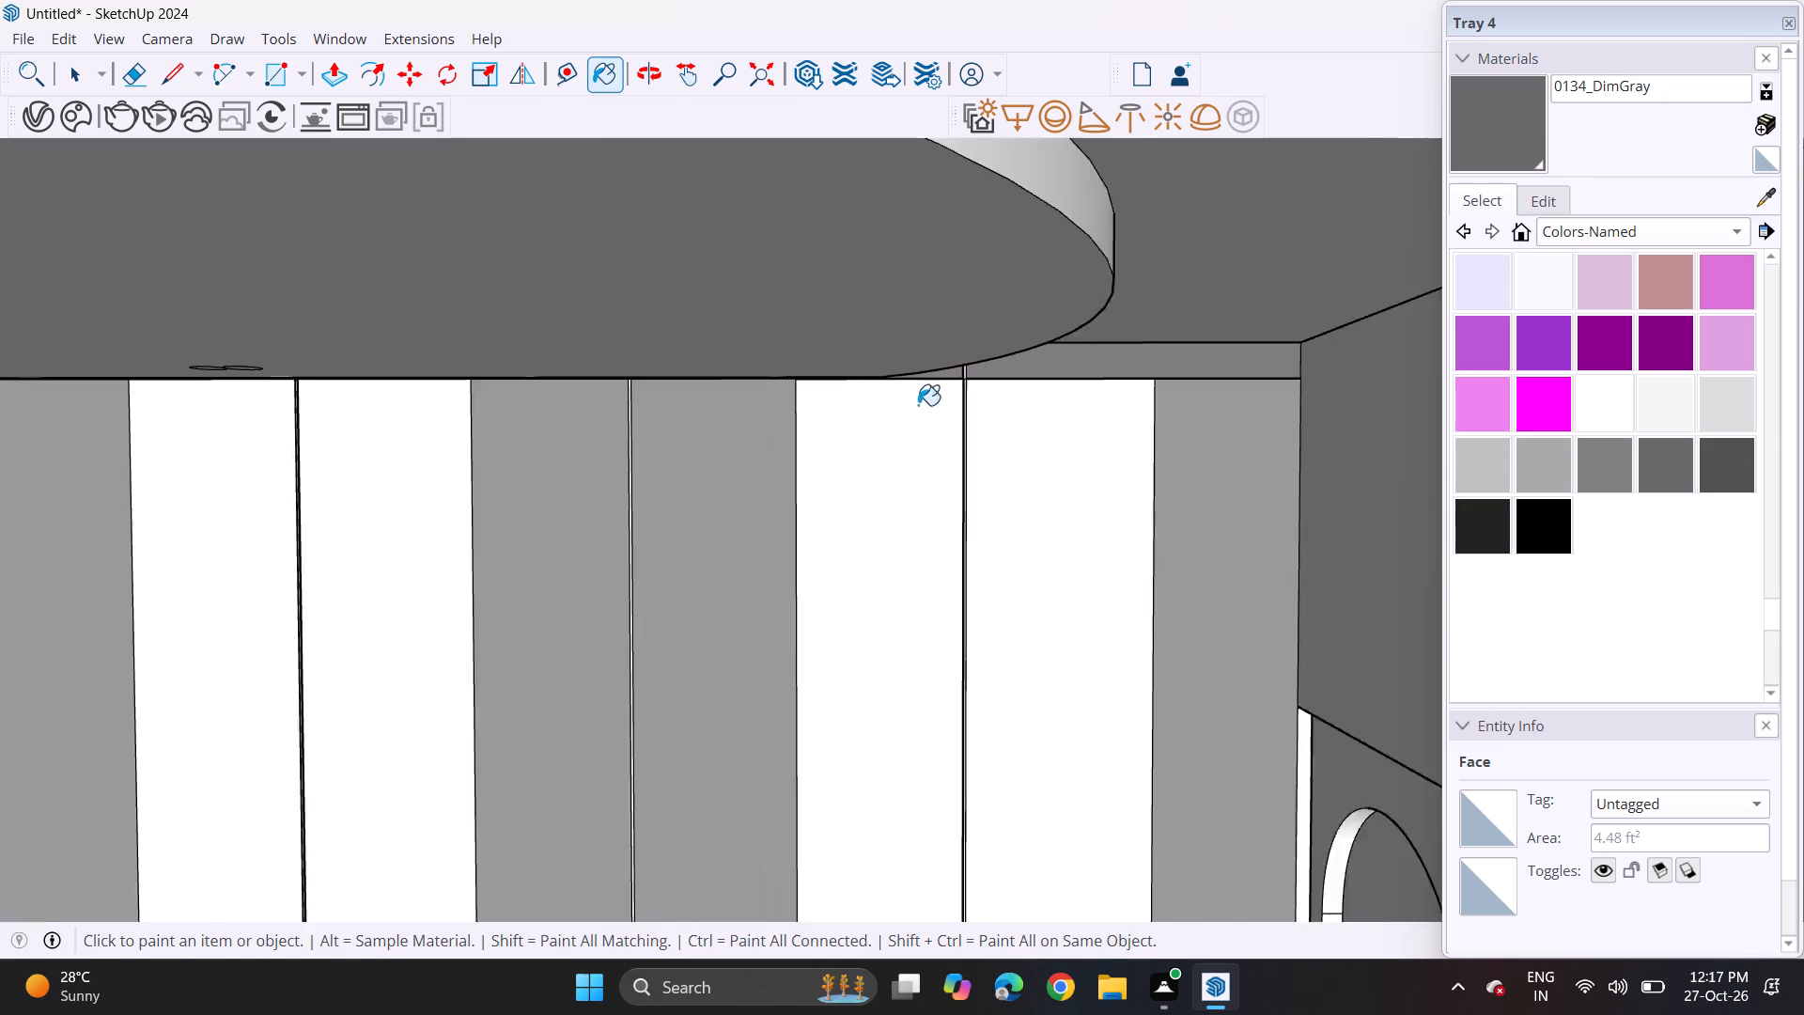
scroll(918, 405, down, 9)
scroll(889, 445, up, 2)
scroll(889, 445, down, 6)
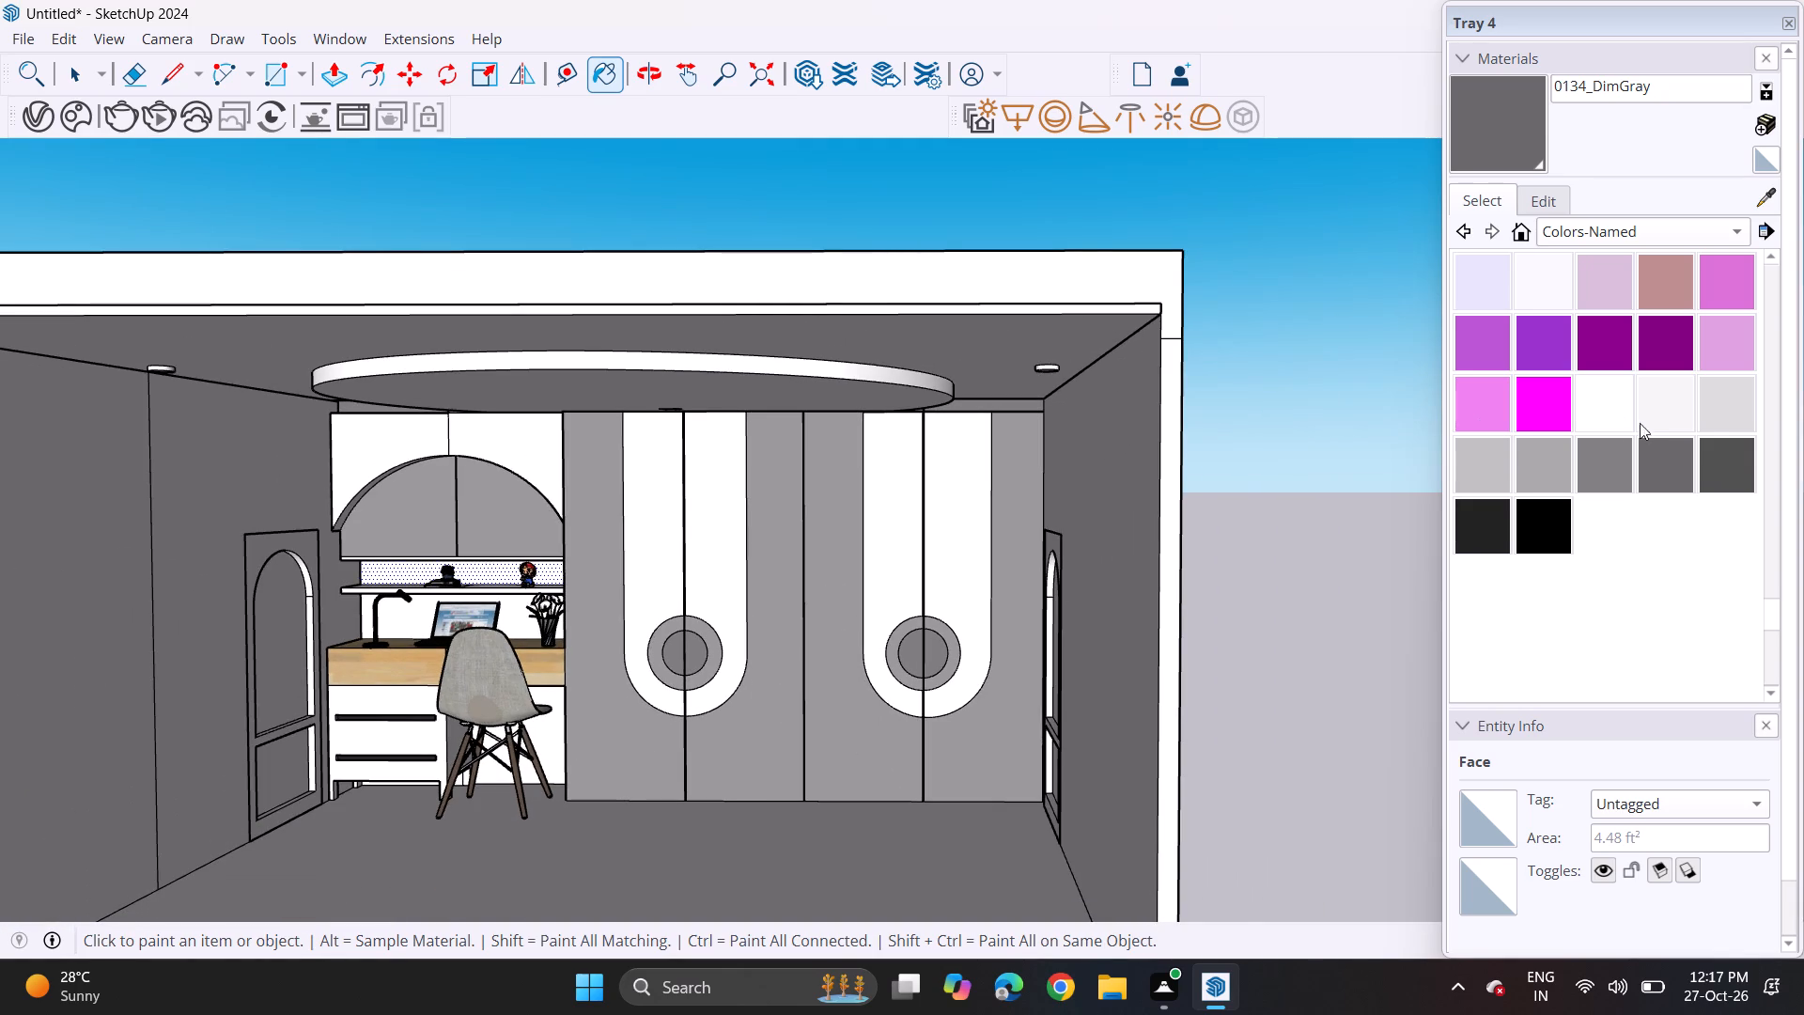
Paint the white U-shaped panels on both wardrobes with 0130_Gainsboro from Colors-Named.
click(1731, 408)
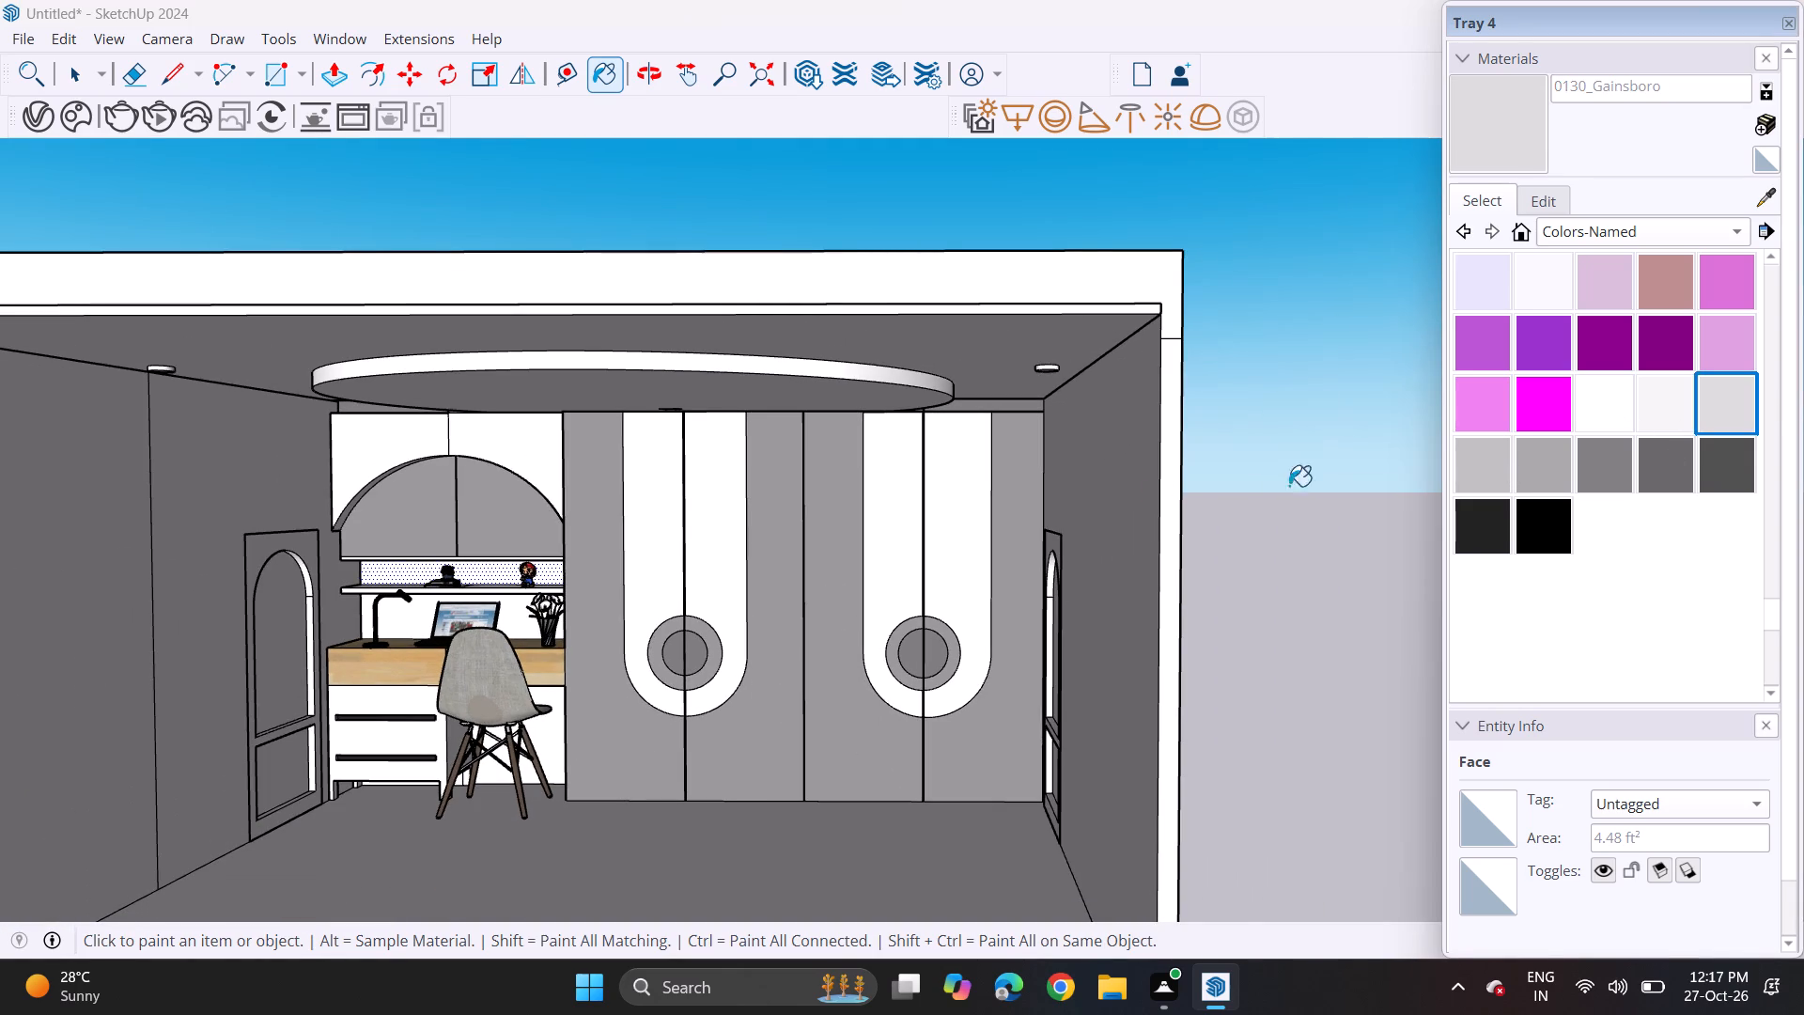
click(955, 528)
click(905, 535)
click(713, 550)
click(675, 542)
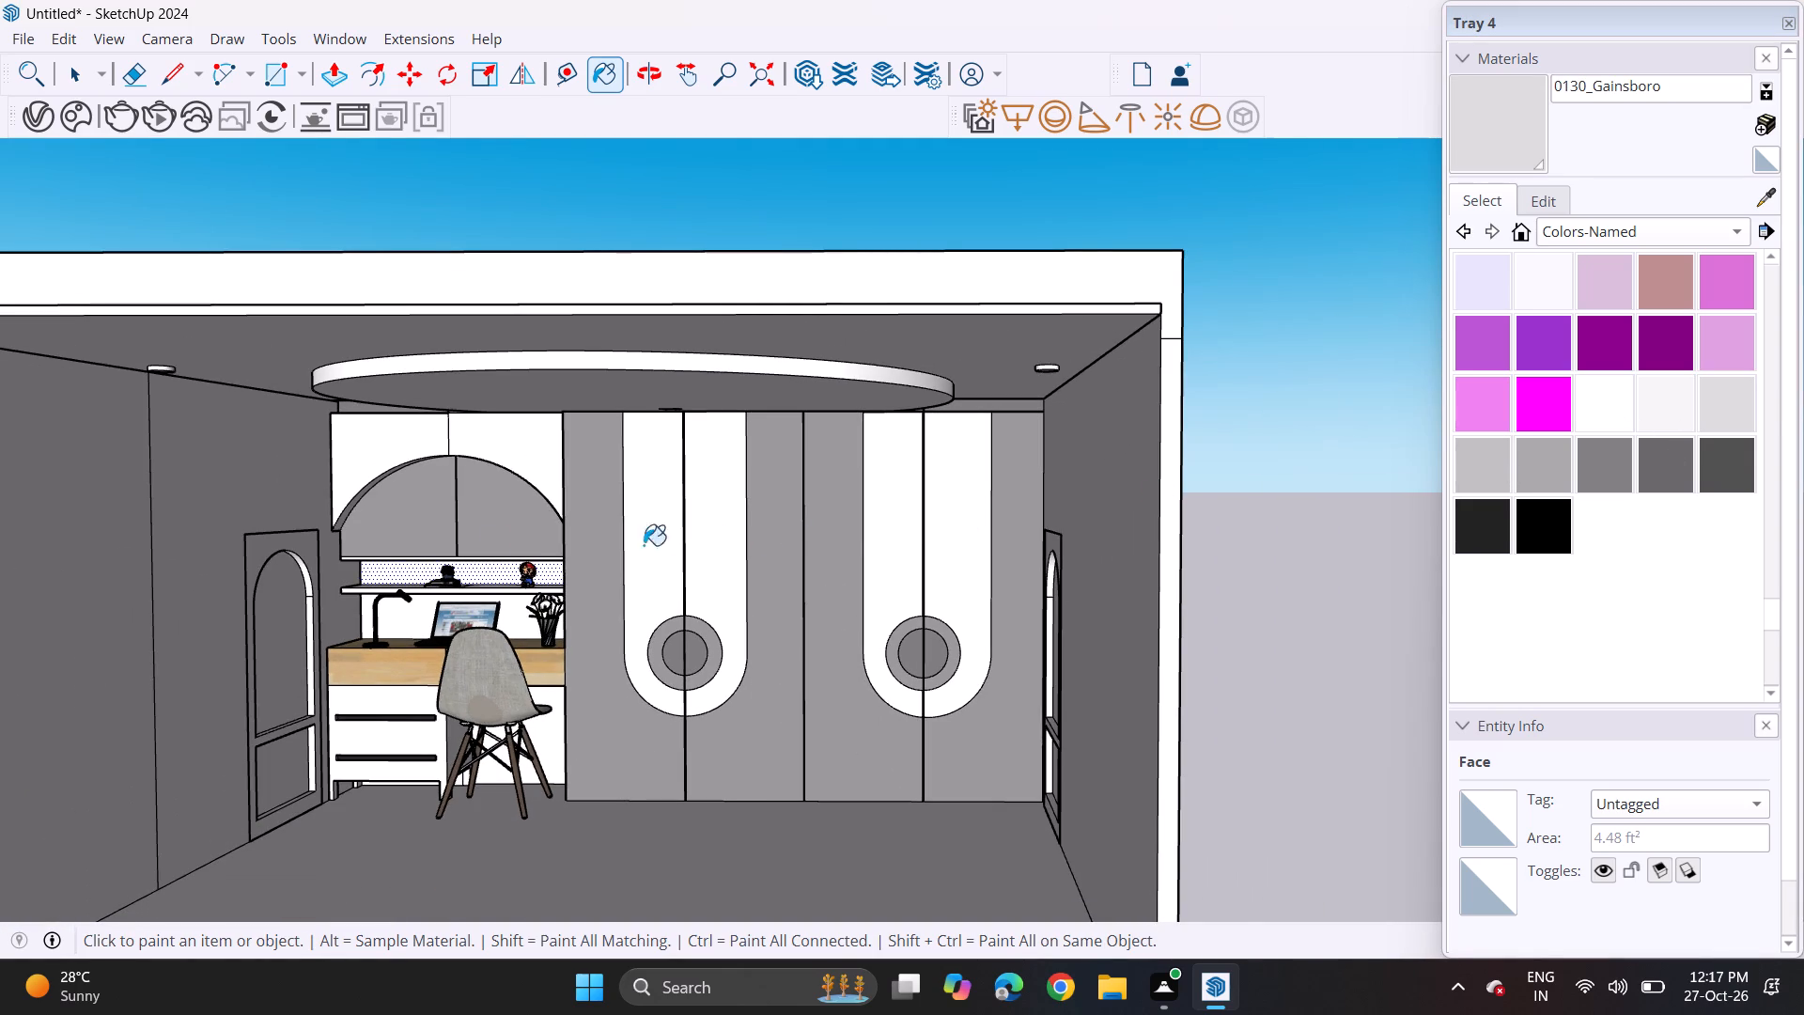
Paint both sections of the side wall on the desk side of the room with 0130_Gainsboro.
click(237, 500)
click(100, 665)
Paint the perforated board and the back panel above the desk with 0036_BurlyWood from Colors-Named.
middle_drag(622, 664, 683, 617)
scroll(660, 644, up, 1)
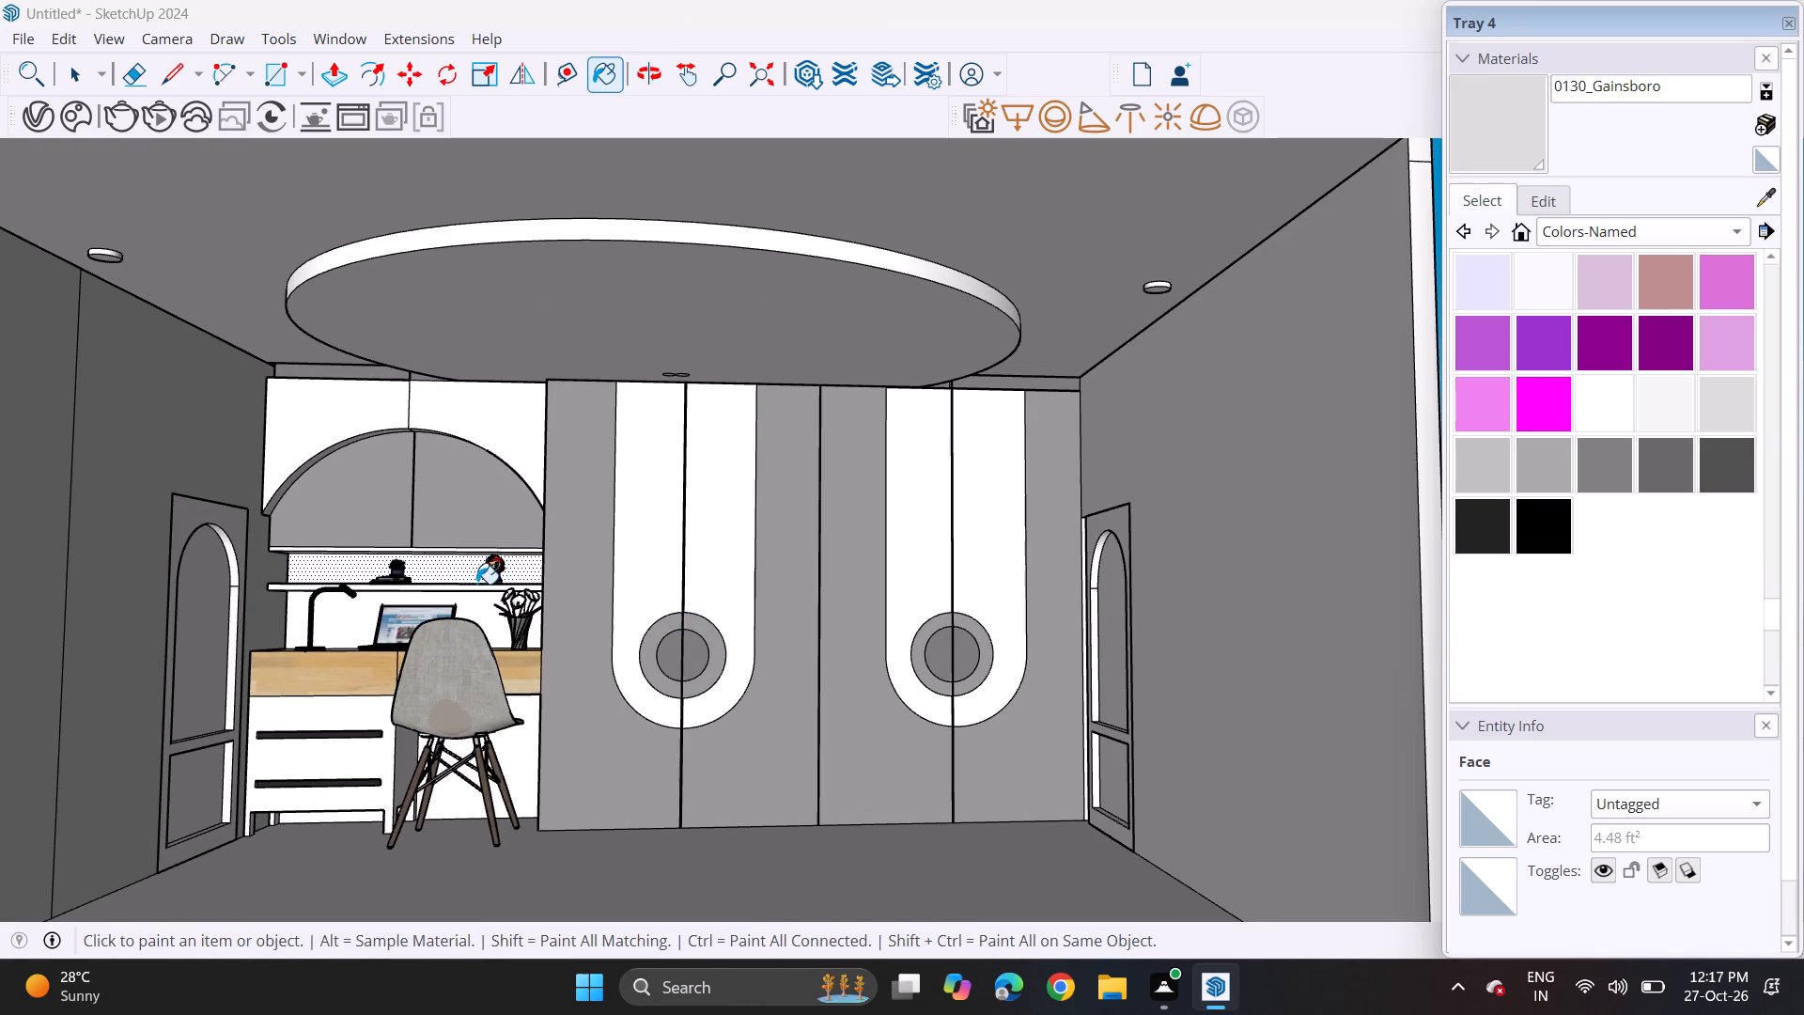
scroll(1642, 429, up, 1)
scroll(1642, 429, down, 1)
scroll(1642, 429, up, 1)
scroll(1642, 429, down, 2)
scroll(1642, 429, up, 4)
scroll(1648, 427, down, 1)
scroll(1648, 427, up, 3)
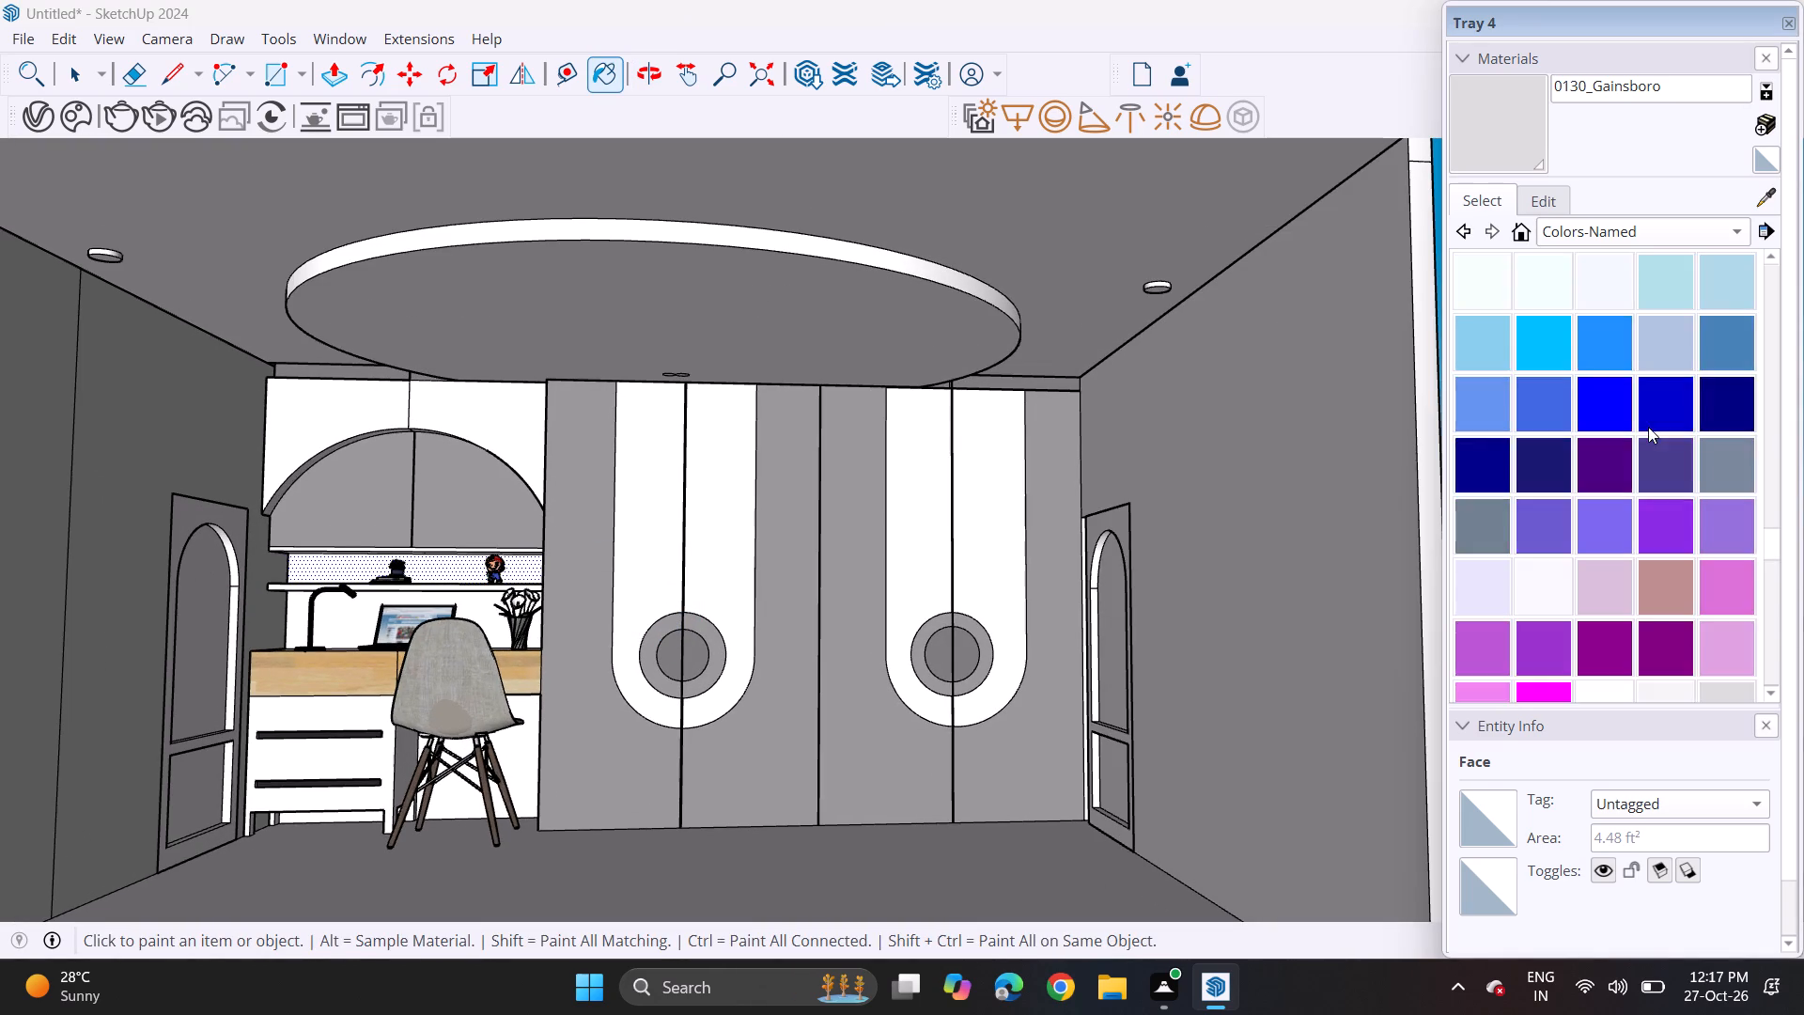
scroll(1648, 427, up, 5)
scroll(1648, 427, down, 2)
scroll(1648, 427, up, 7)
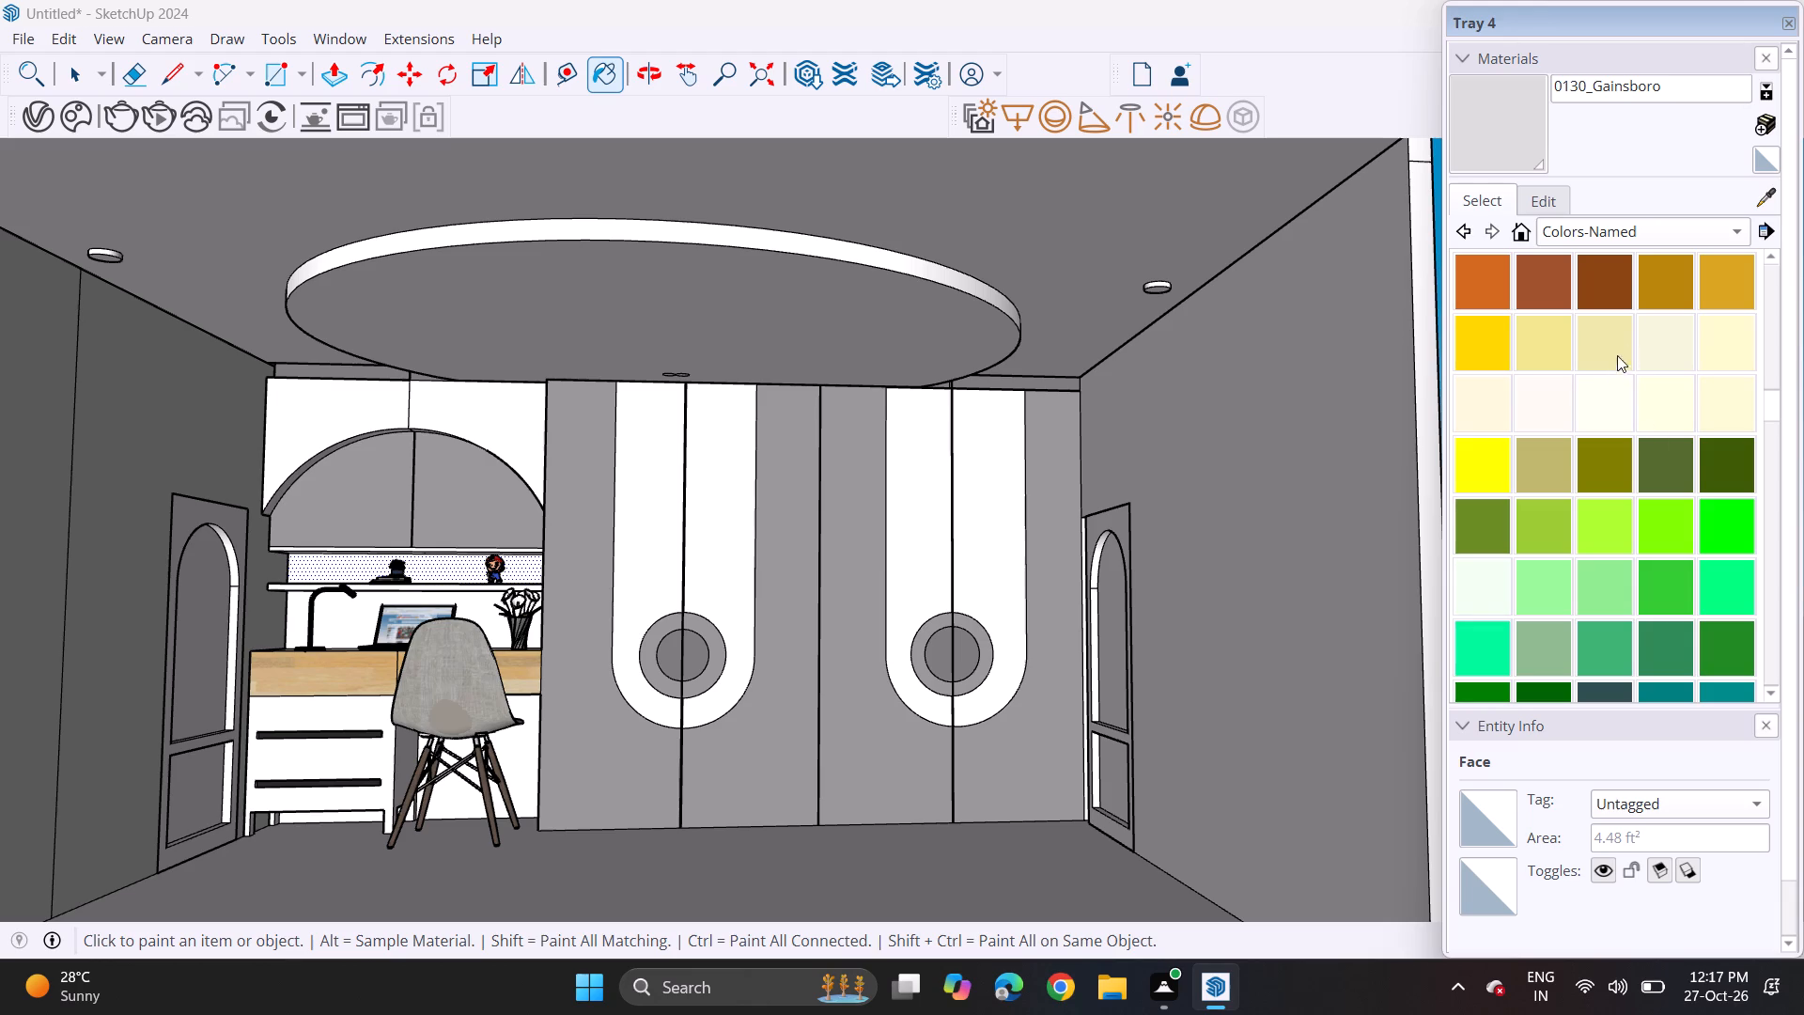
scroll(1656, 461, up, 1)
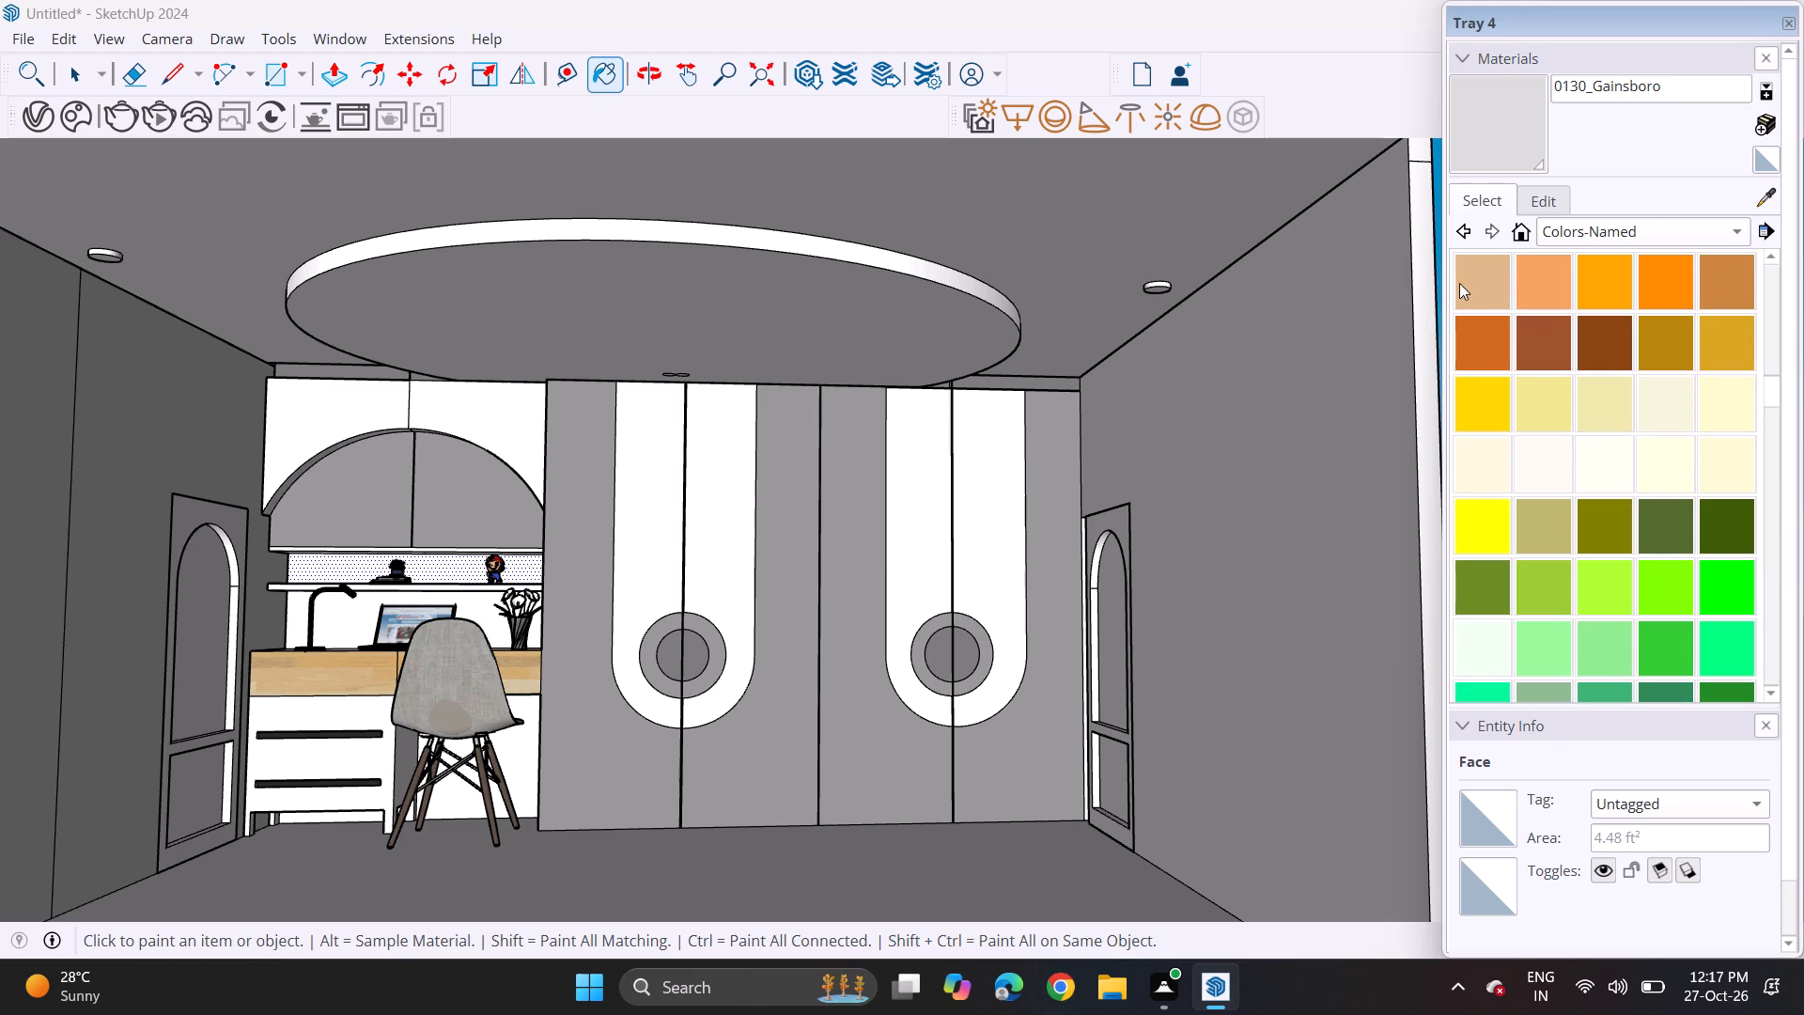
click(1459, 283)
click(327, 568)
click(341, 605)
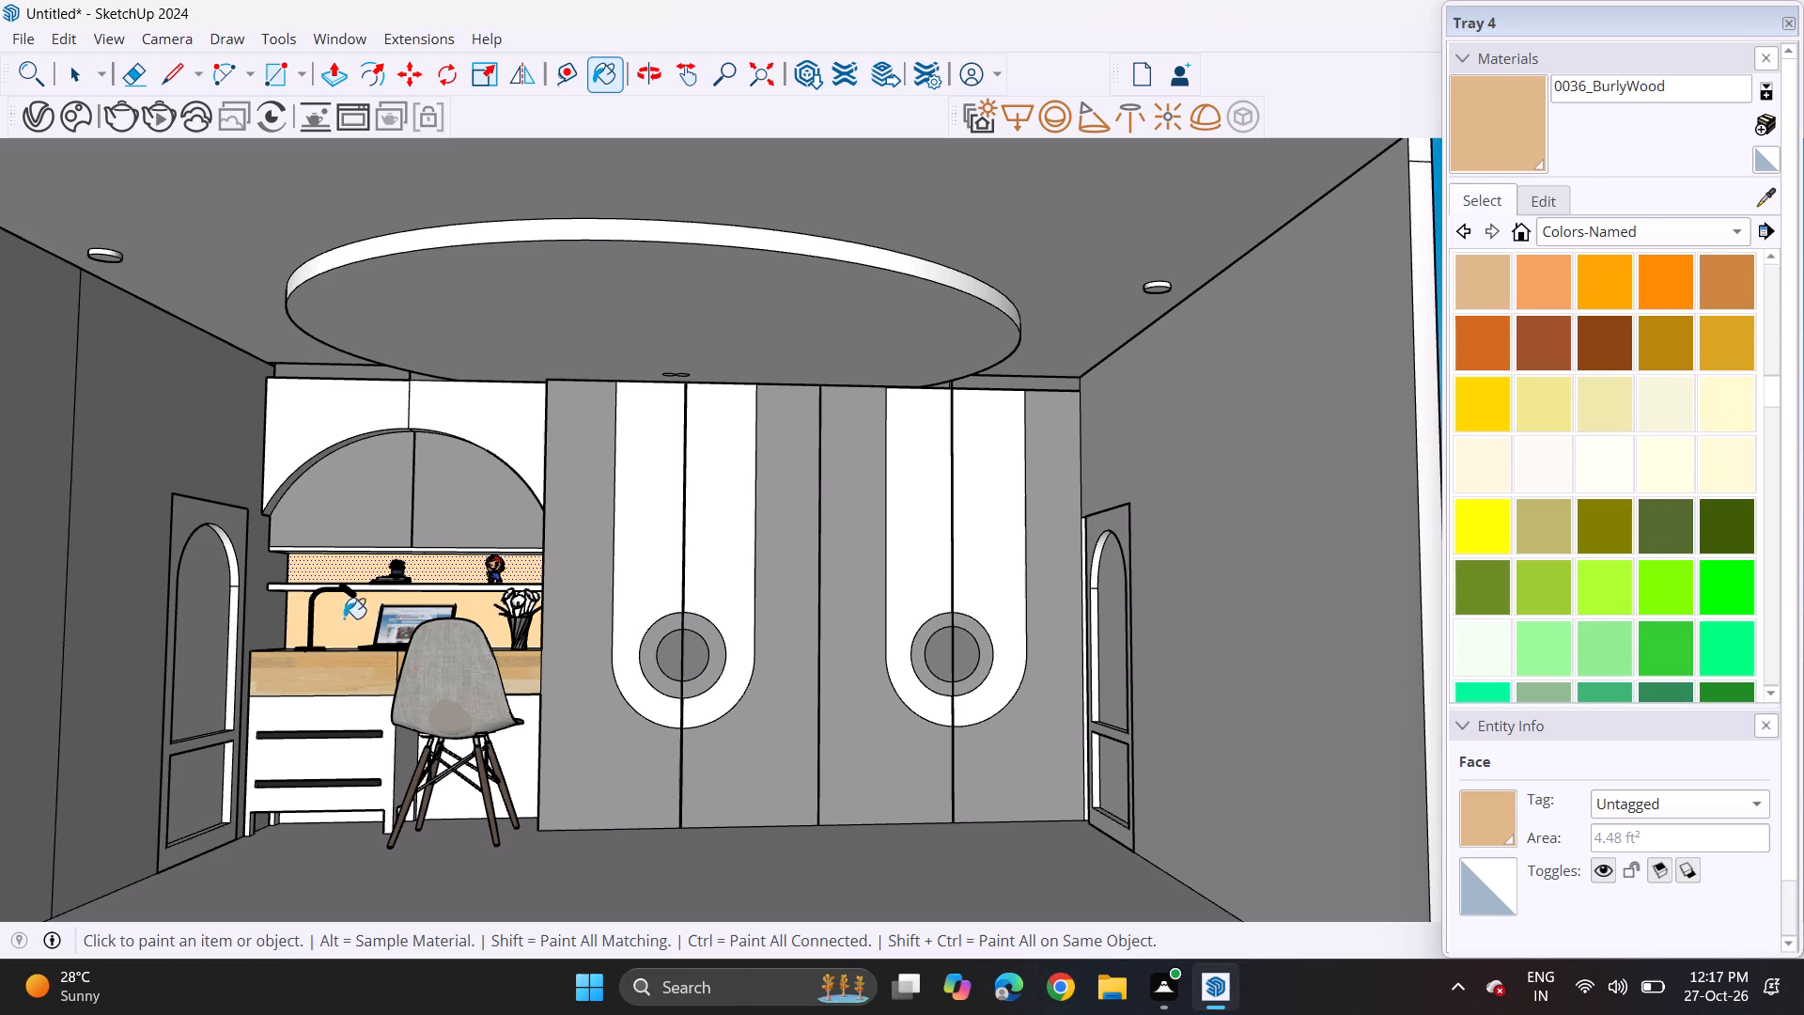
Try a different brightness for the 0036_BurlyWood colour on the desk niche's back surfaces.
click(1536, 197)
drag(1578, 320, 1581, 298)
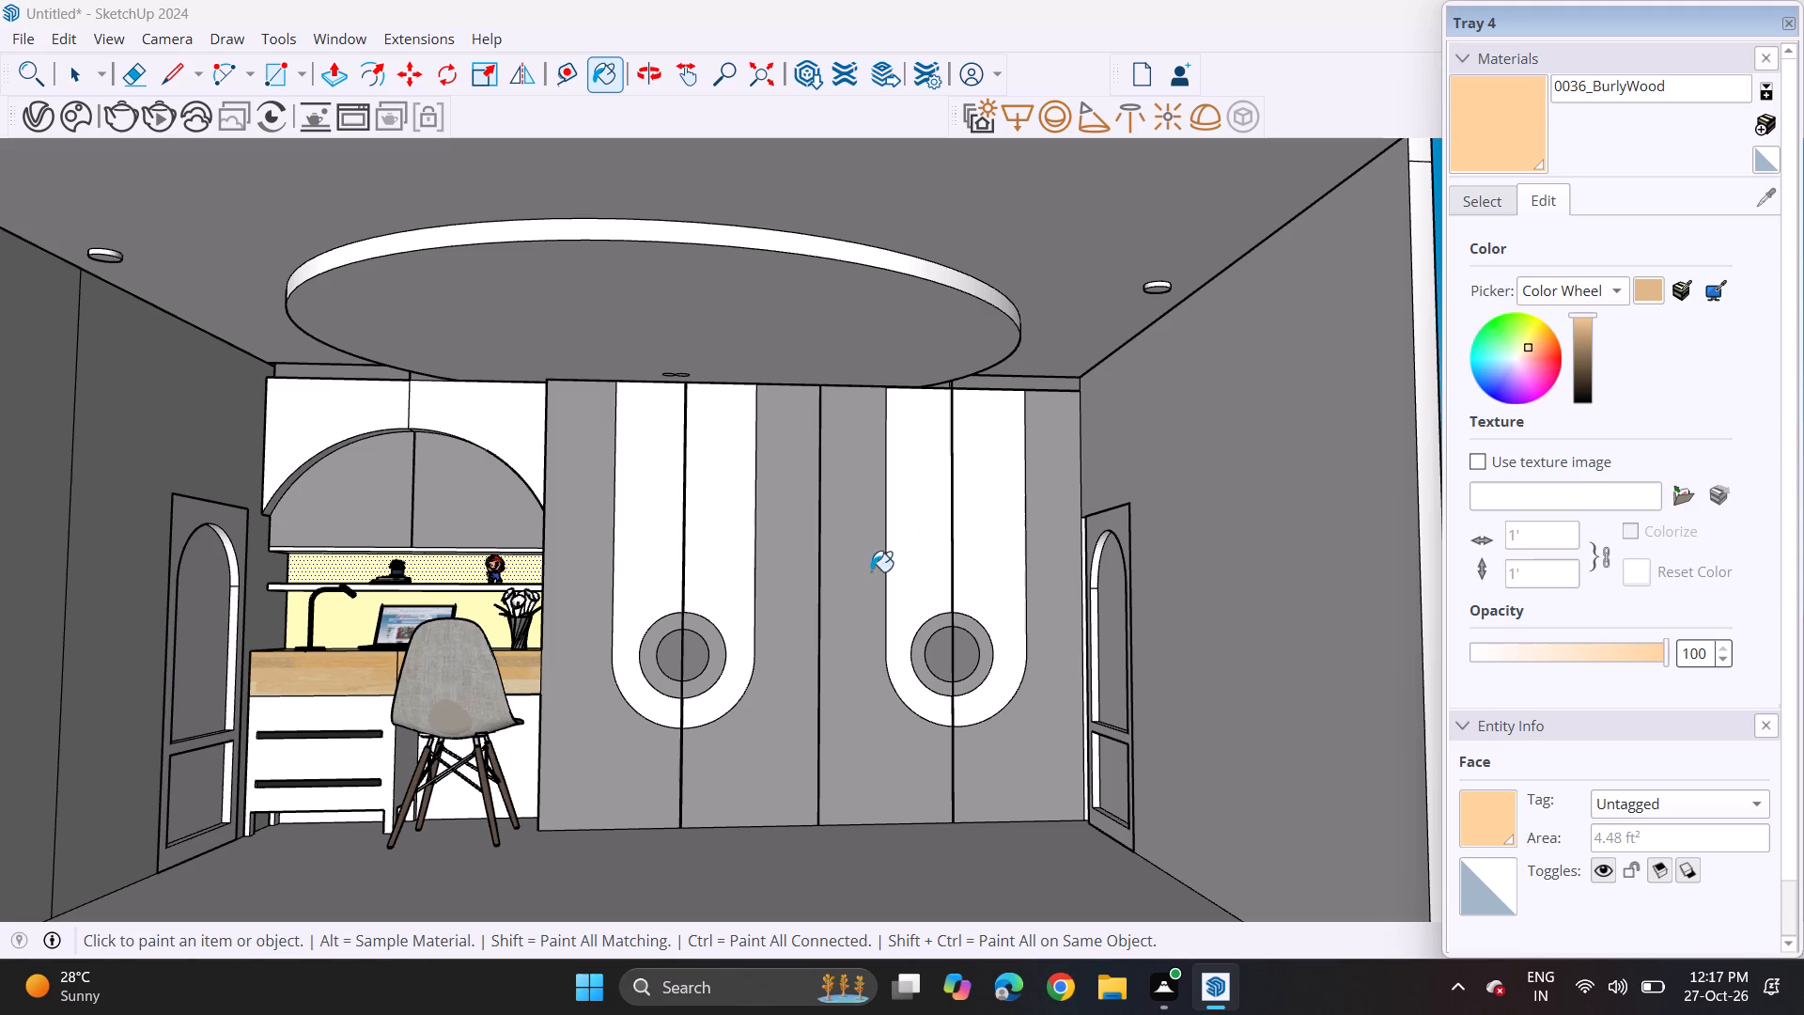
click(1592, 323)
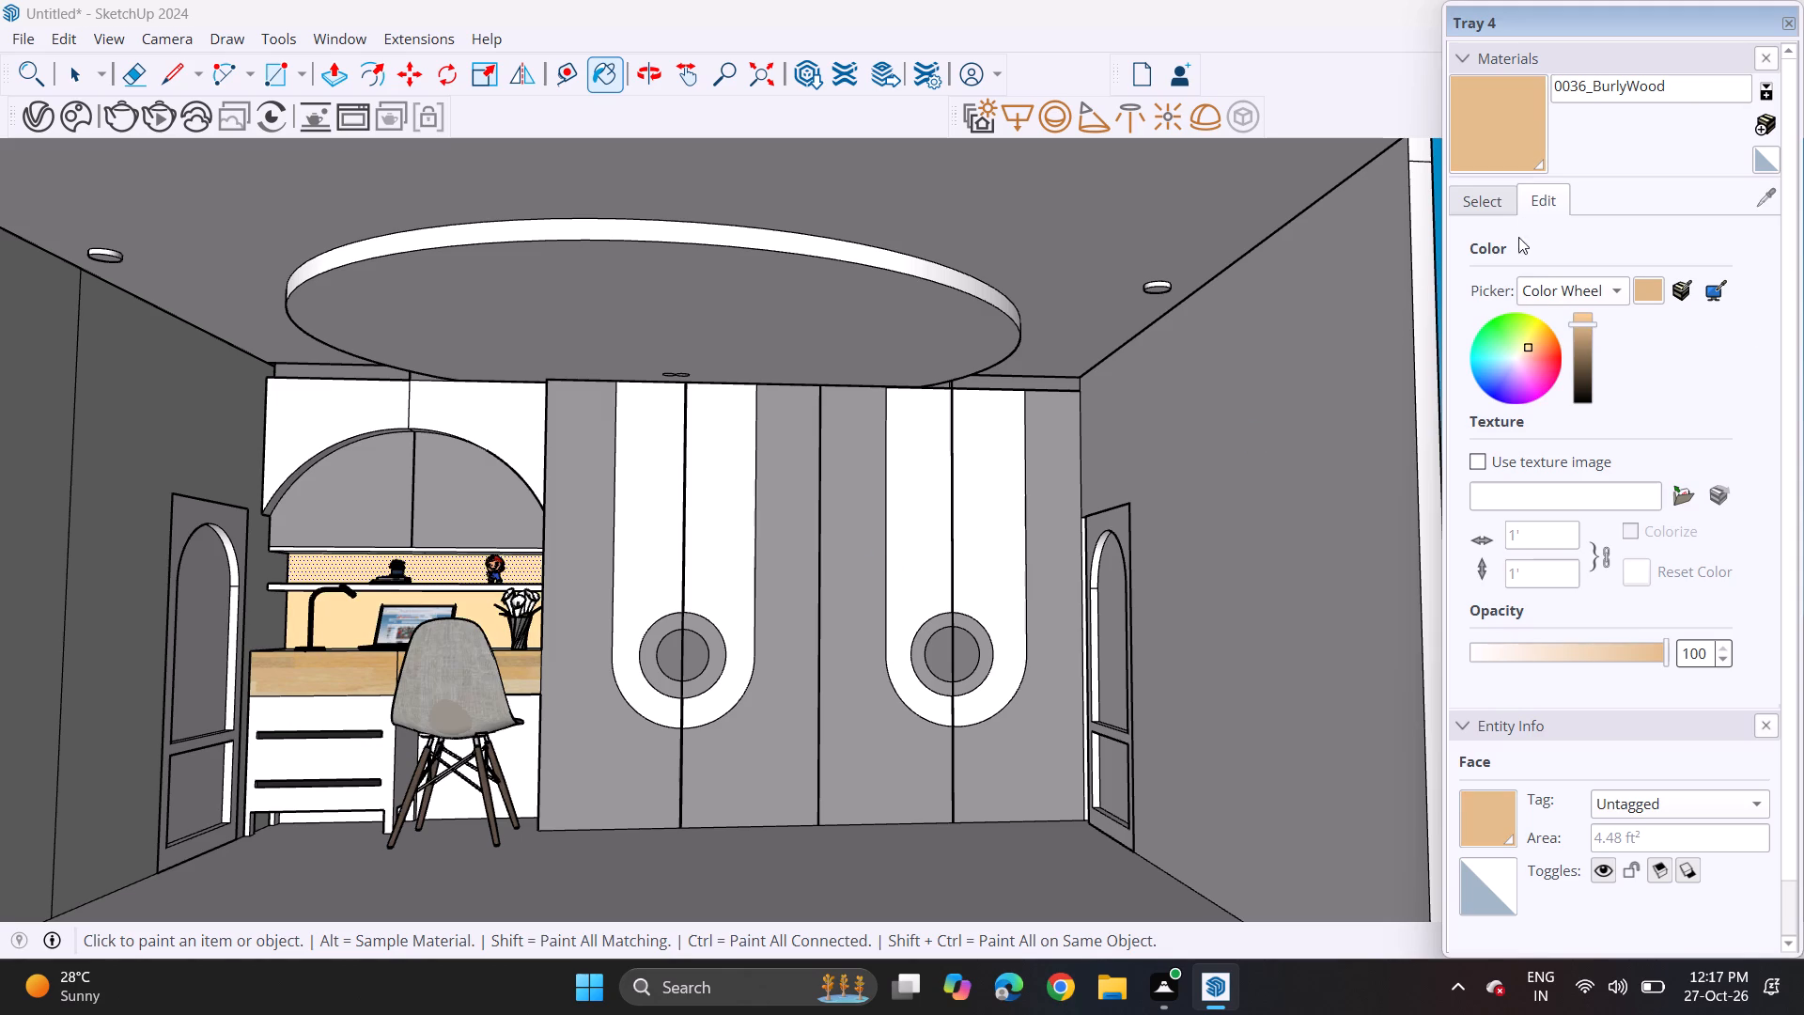
Repaint the perforated board and the back panel above the desk with 0050_LemonChiffon from Colors-Named.
click(1472, 205)
click(1711, 408)
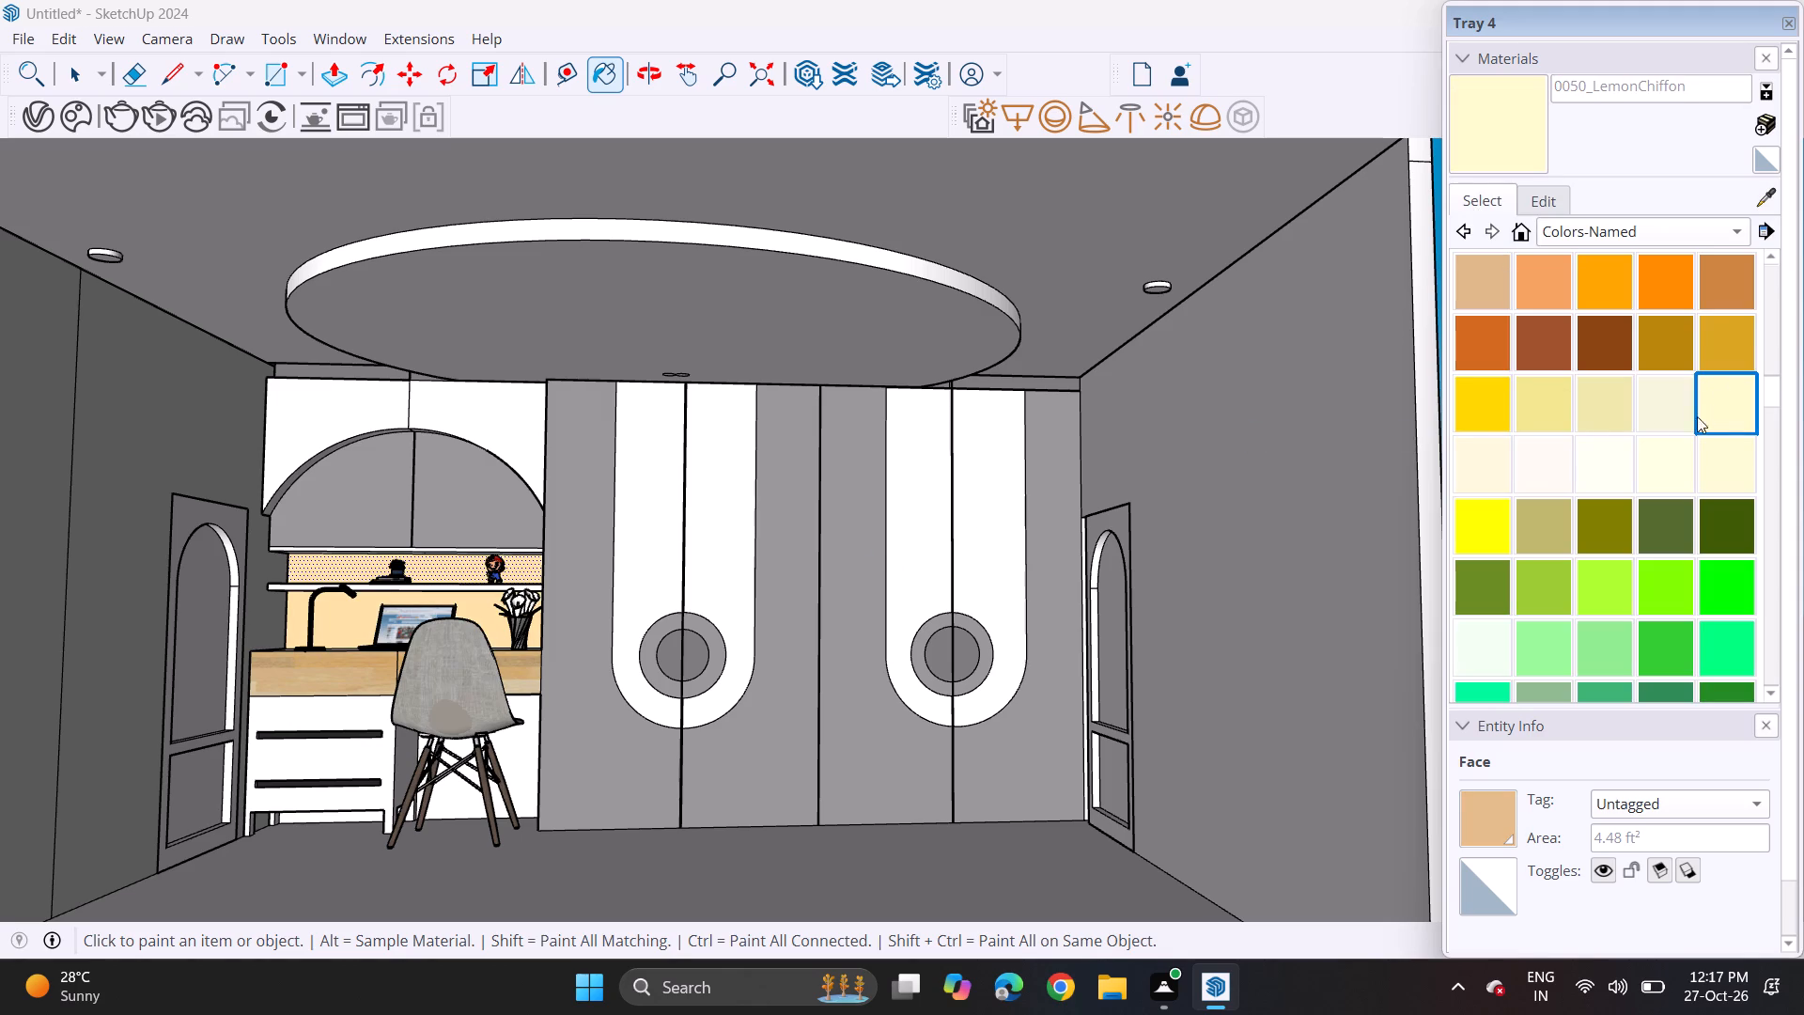
click(469, 574)
click(480, 615)
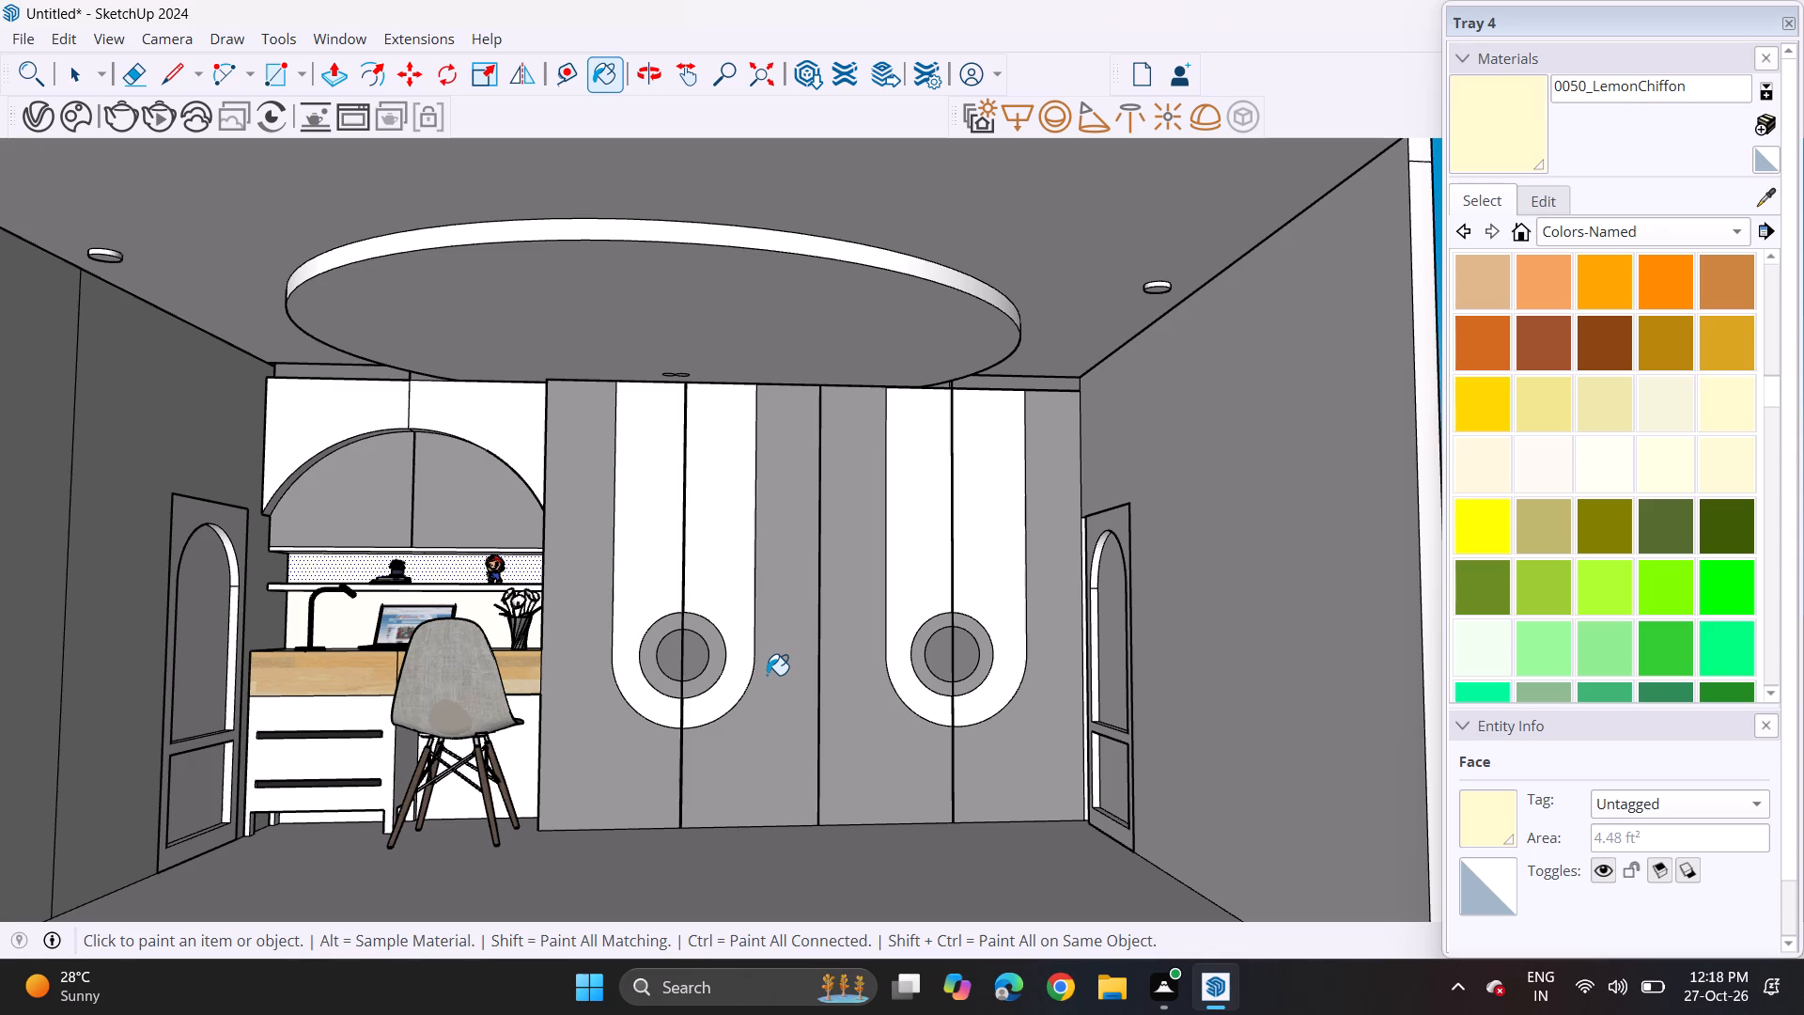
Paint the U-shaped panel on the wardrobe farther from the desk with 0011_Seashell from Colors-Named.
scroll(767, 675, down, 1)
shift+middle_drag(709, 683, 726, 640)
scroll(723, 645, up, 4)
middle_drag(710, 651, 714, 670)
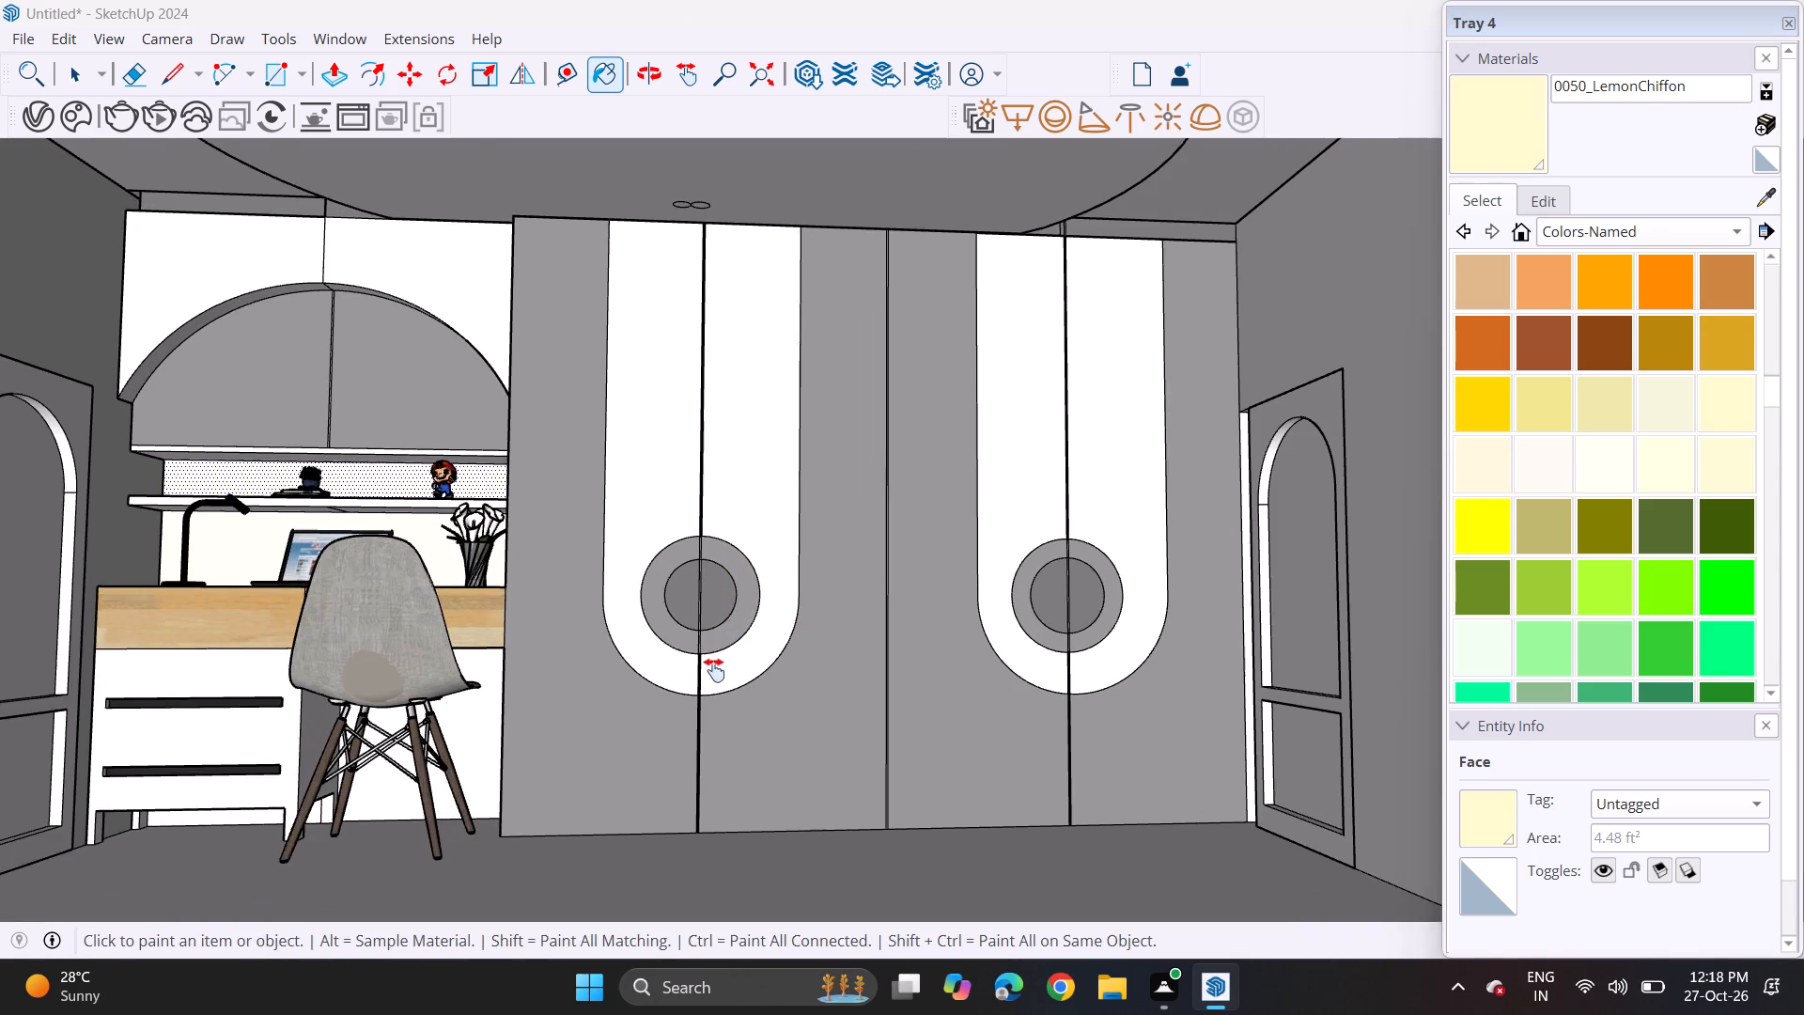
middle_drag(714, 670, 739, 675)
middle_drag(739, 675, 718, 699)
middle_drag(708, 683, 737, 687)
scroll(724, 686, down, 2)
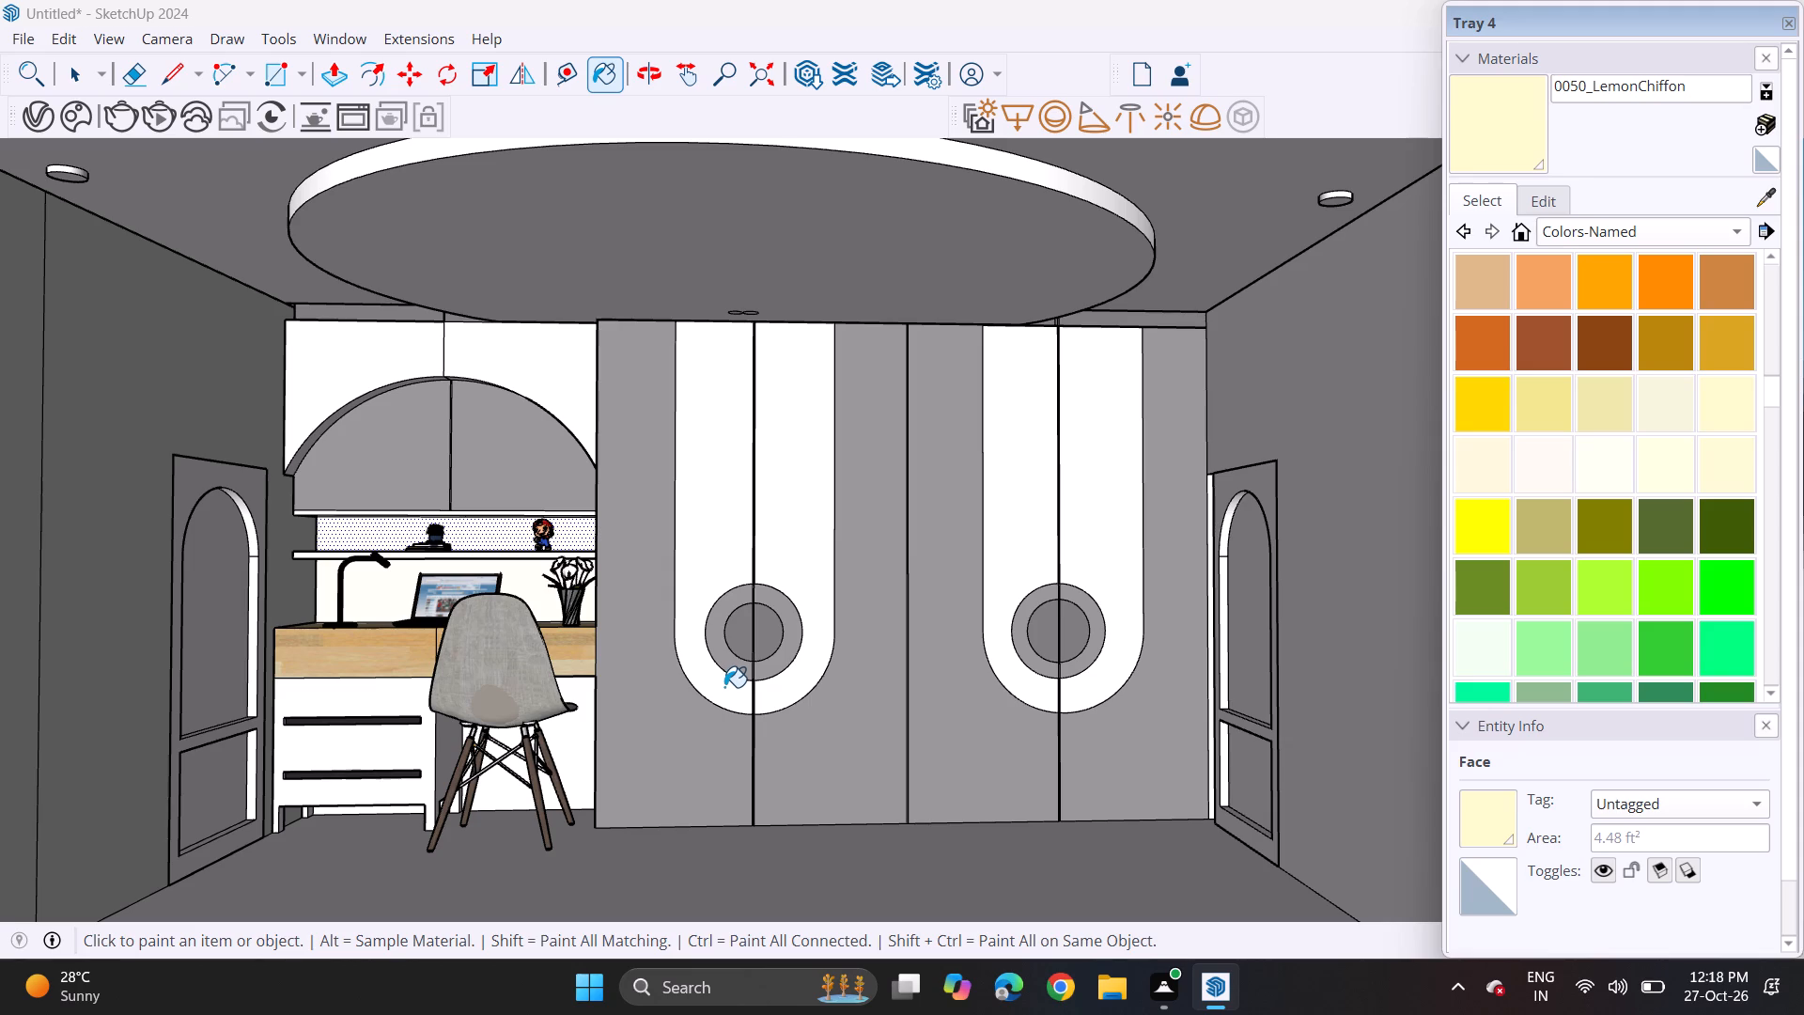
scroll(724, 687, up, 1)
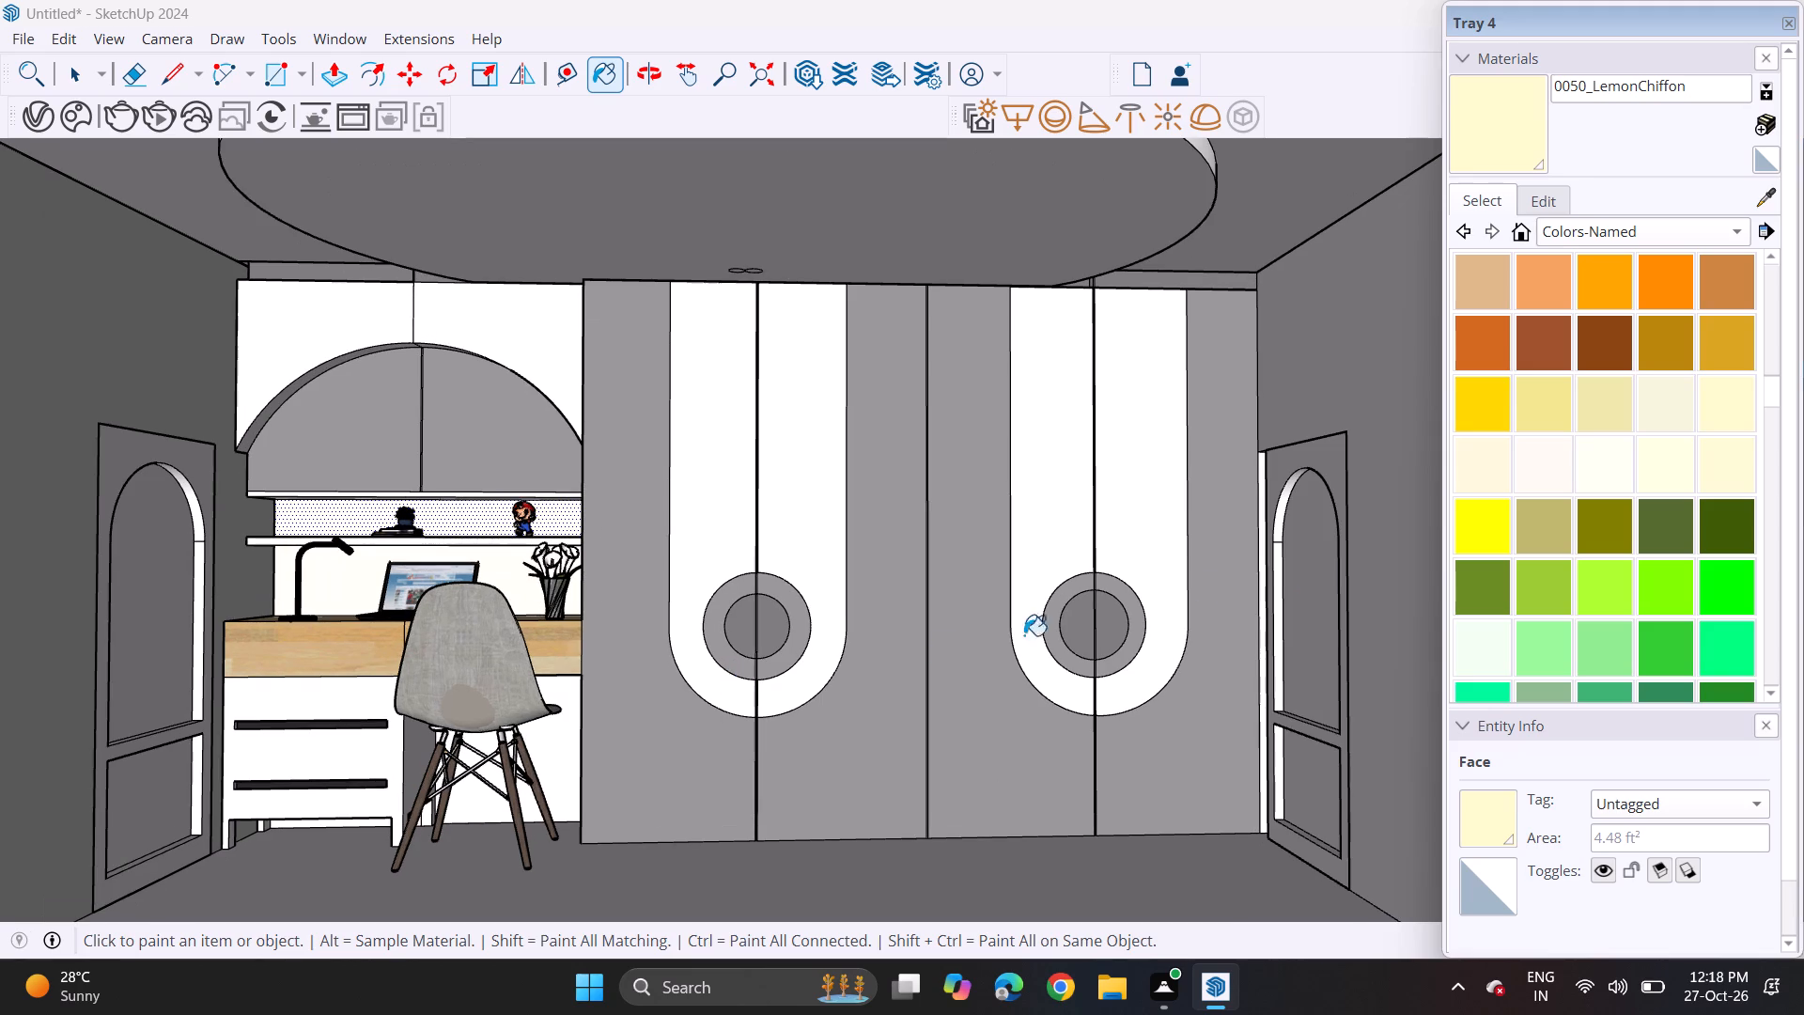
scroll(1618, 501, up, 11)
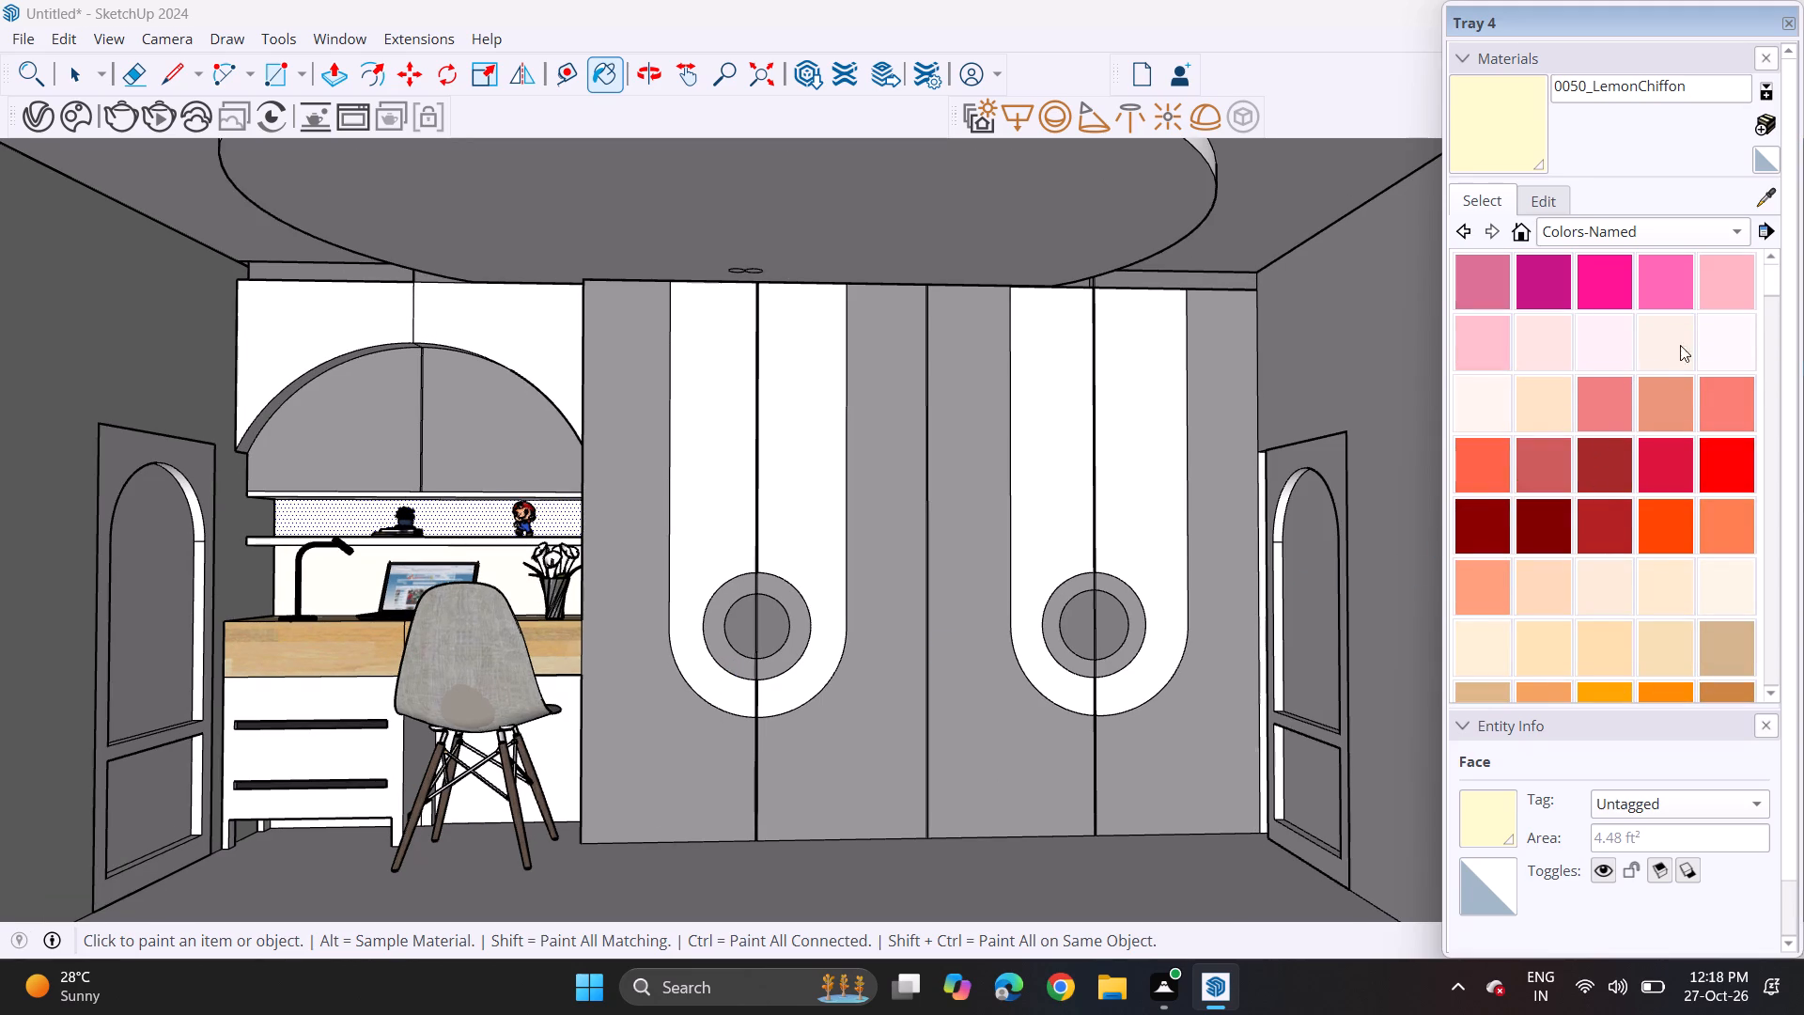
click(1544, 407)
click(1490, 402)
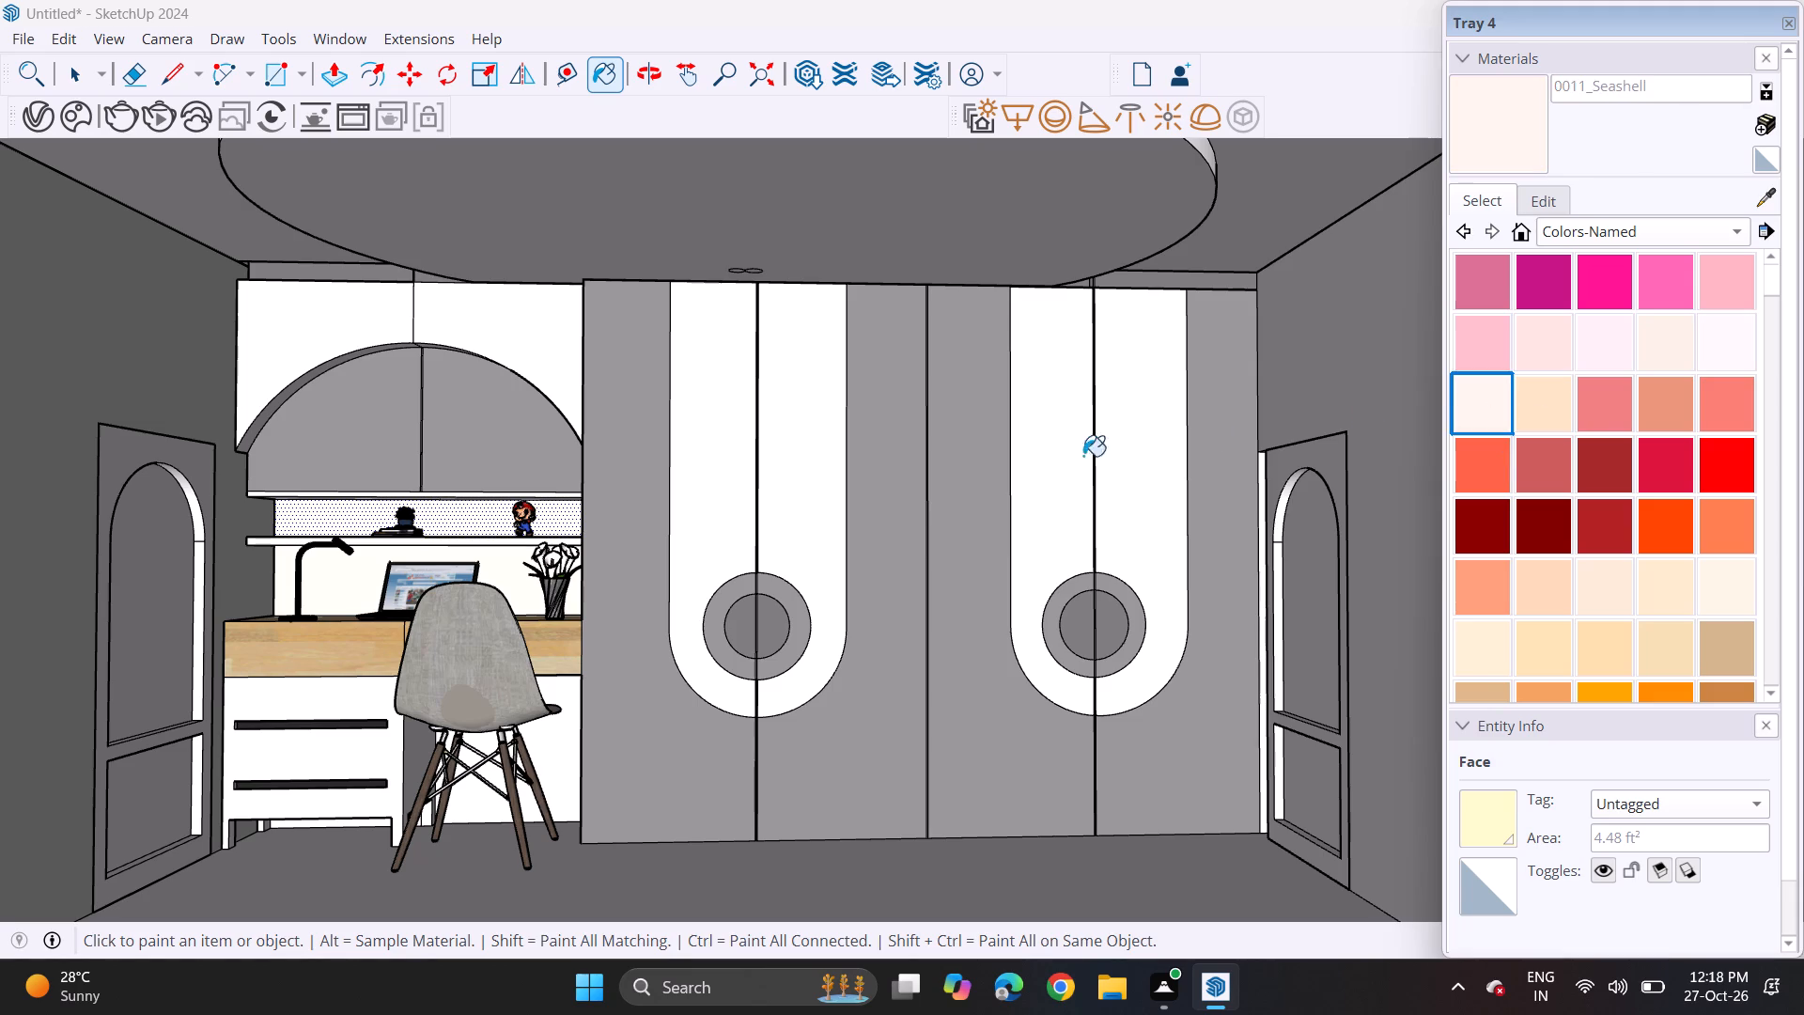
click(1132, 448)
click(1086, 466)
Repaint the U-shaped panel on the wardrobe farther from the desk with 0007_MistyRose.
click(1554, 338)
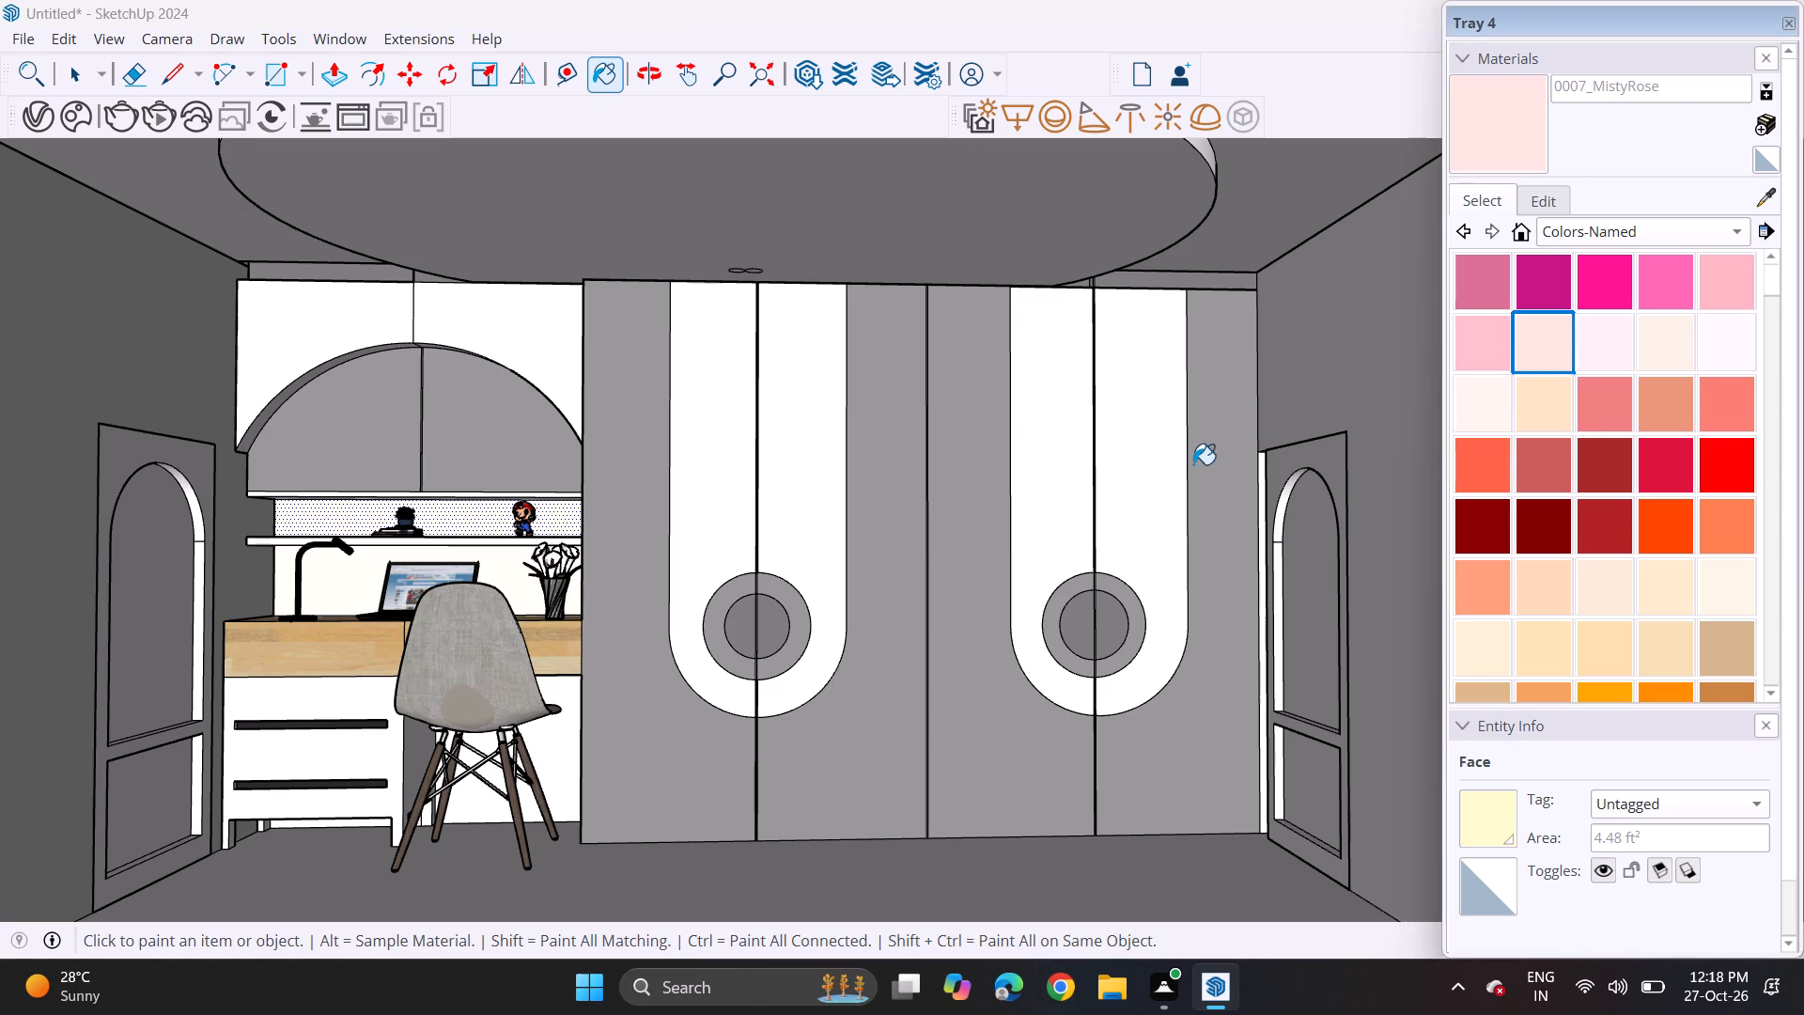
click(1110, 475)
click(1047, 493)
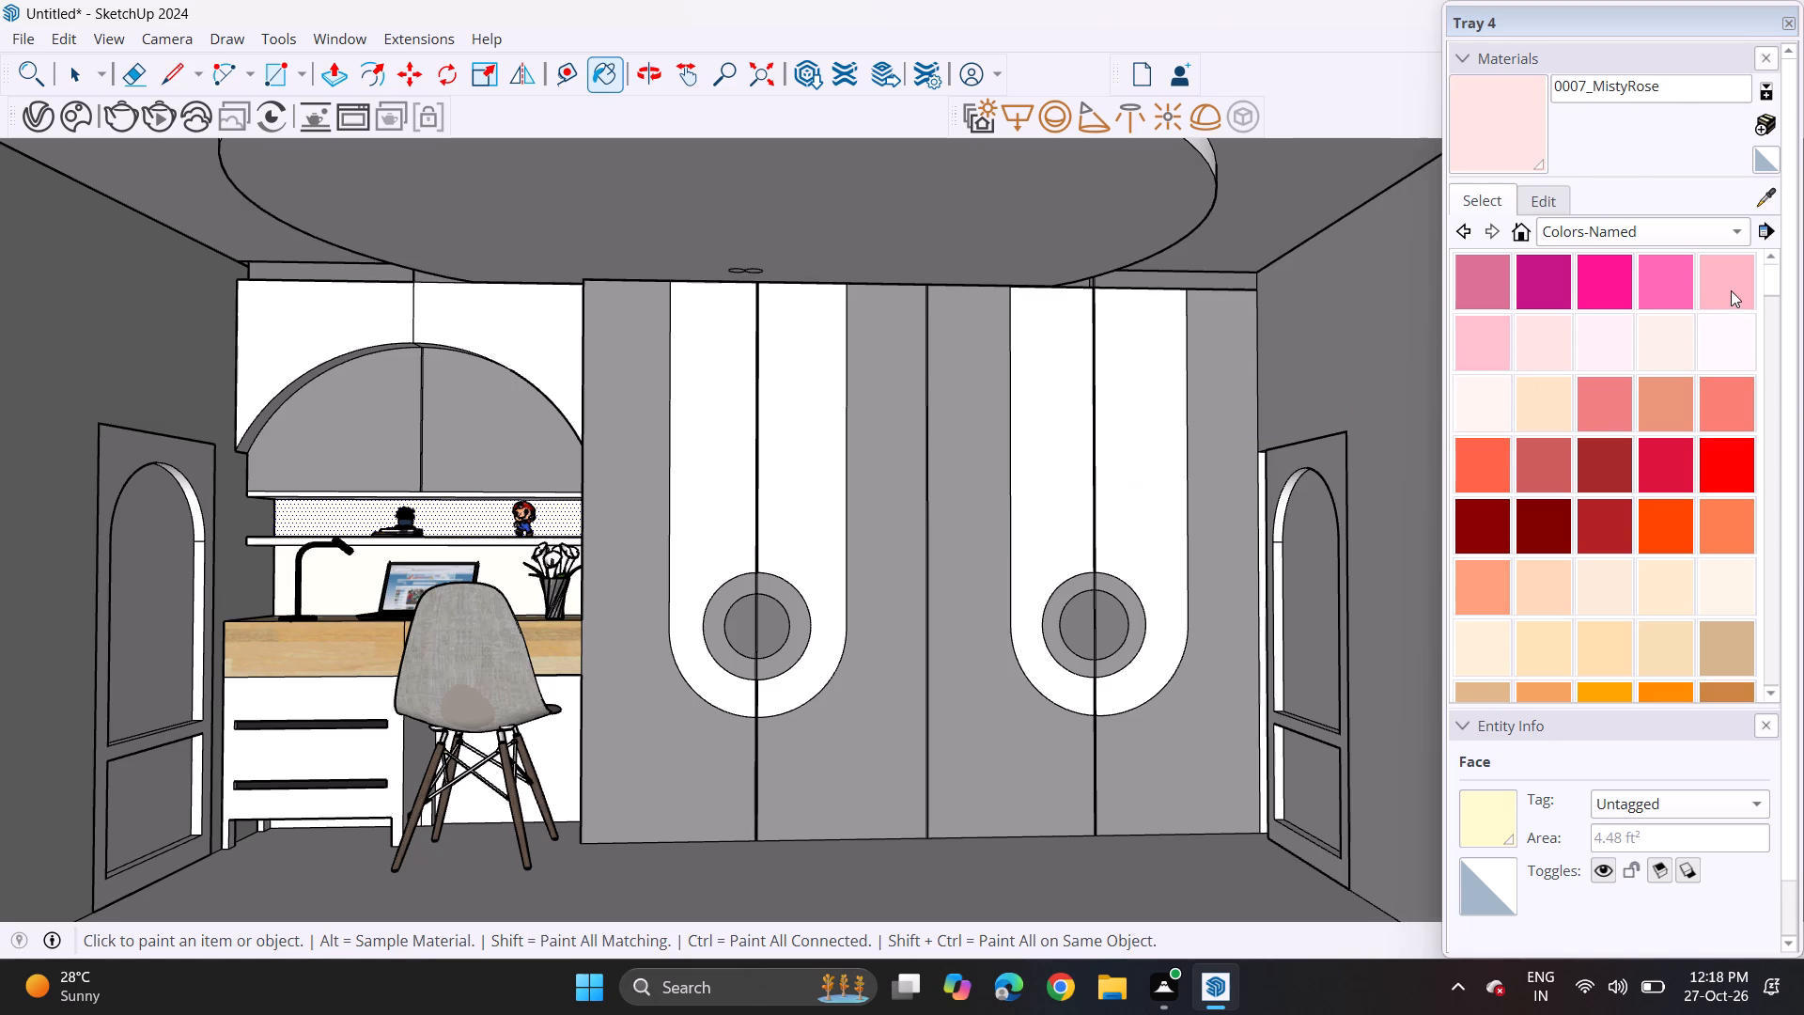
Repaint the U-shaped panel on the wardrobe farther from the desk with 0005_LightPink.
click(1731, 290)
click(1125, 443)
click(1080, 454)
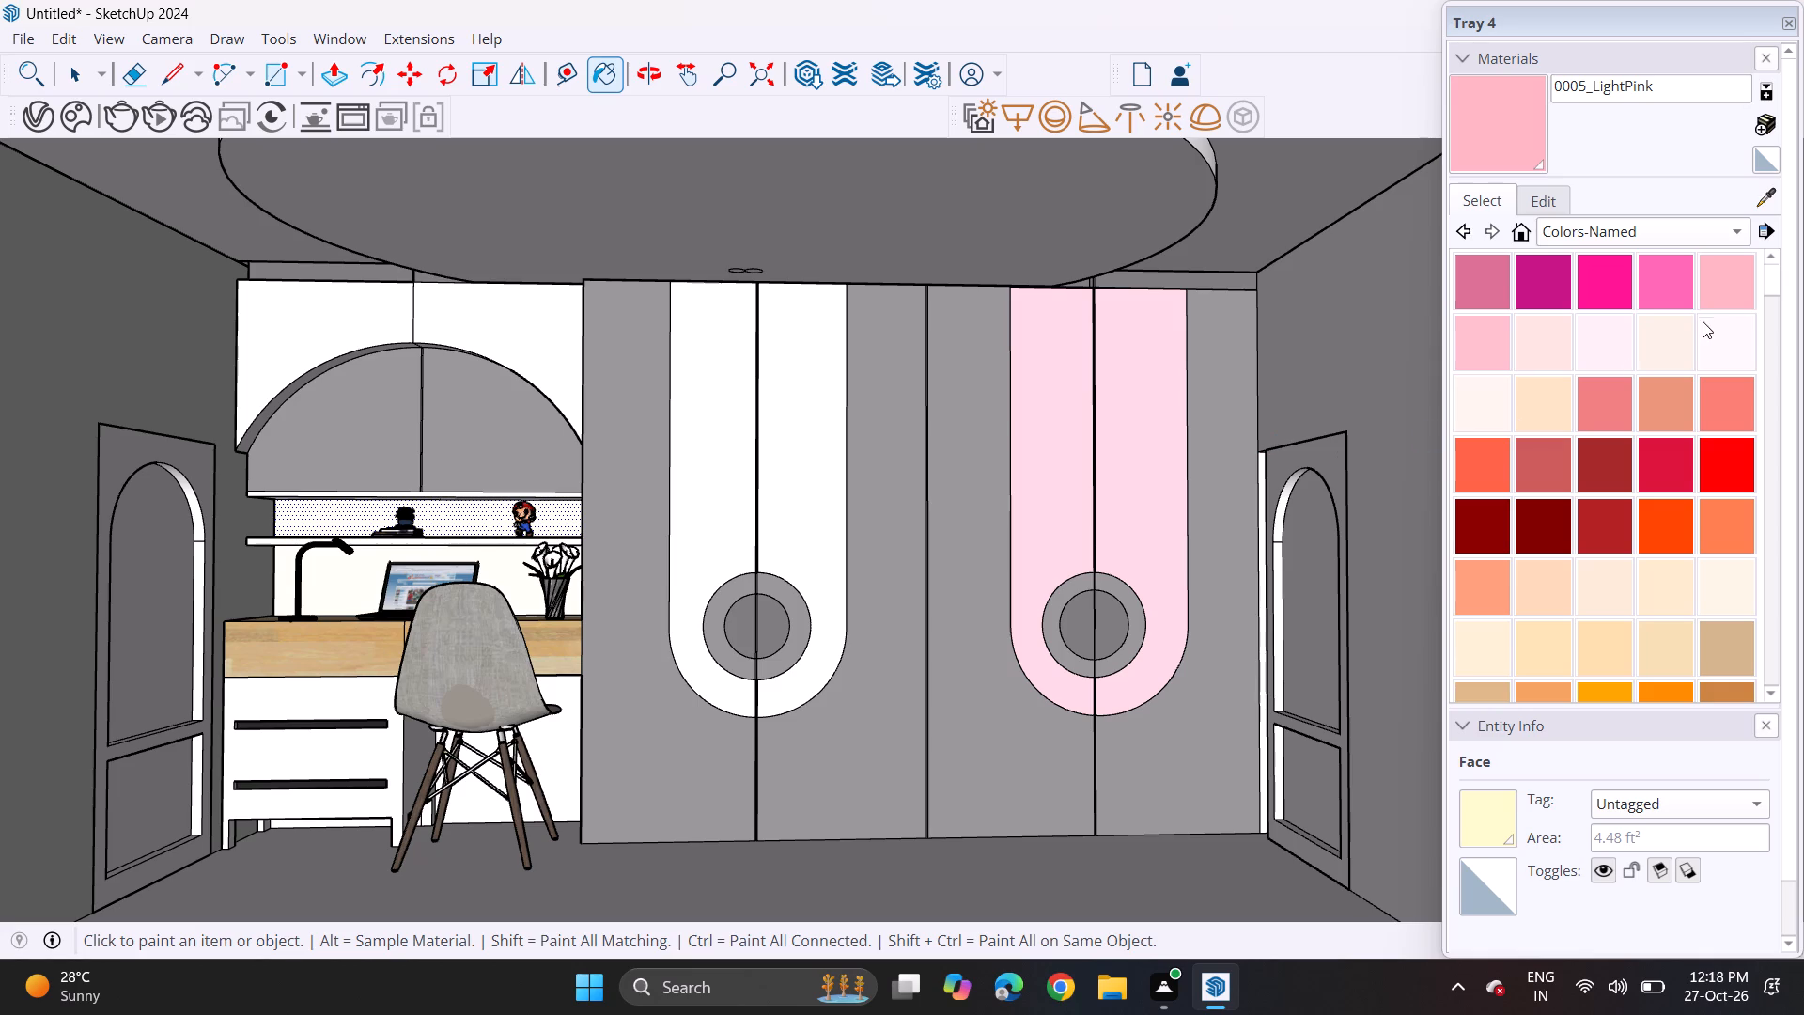
Paint the U-shaped panels on both wardrobes with 0007_MistyRose from Colors-Named.
click(1547, 356)
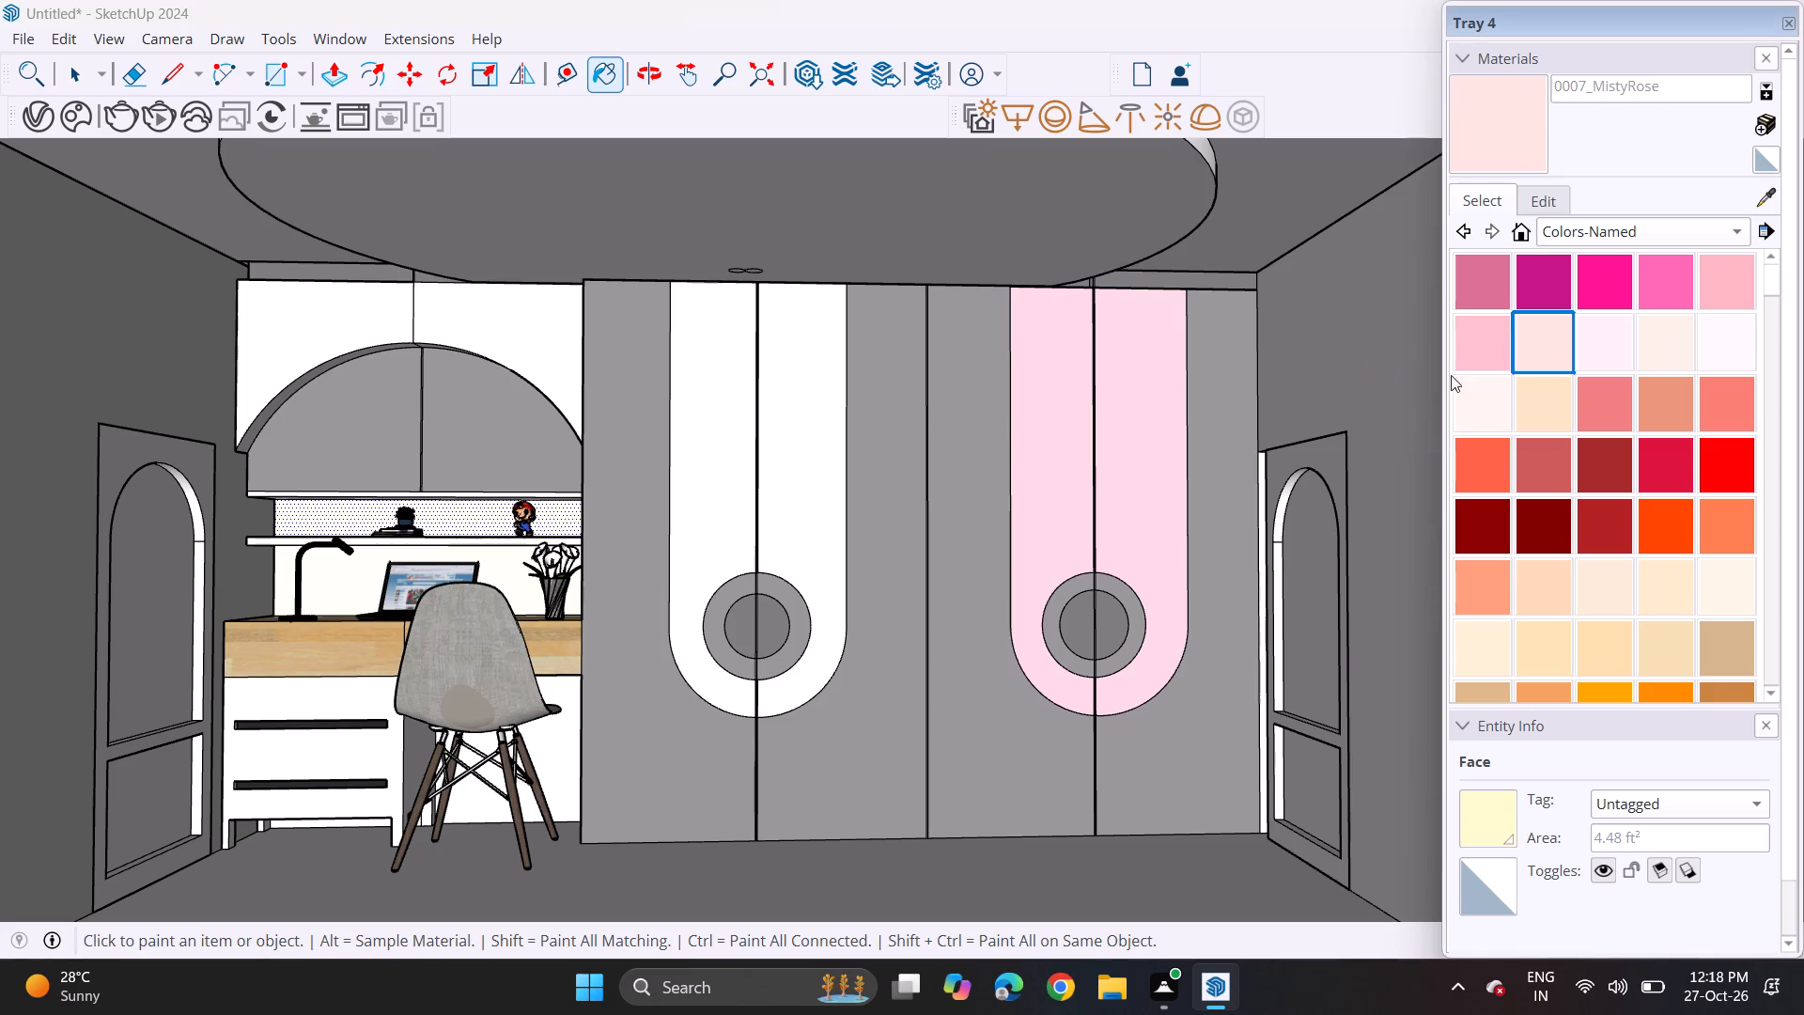
click(1115, 426)
click(1090, 442)
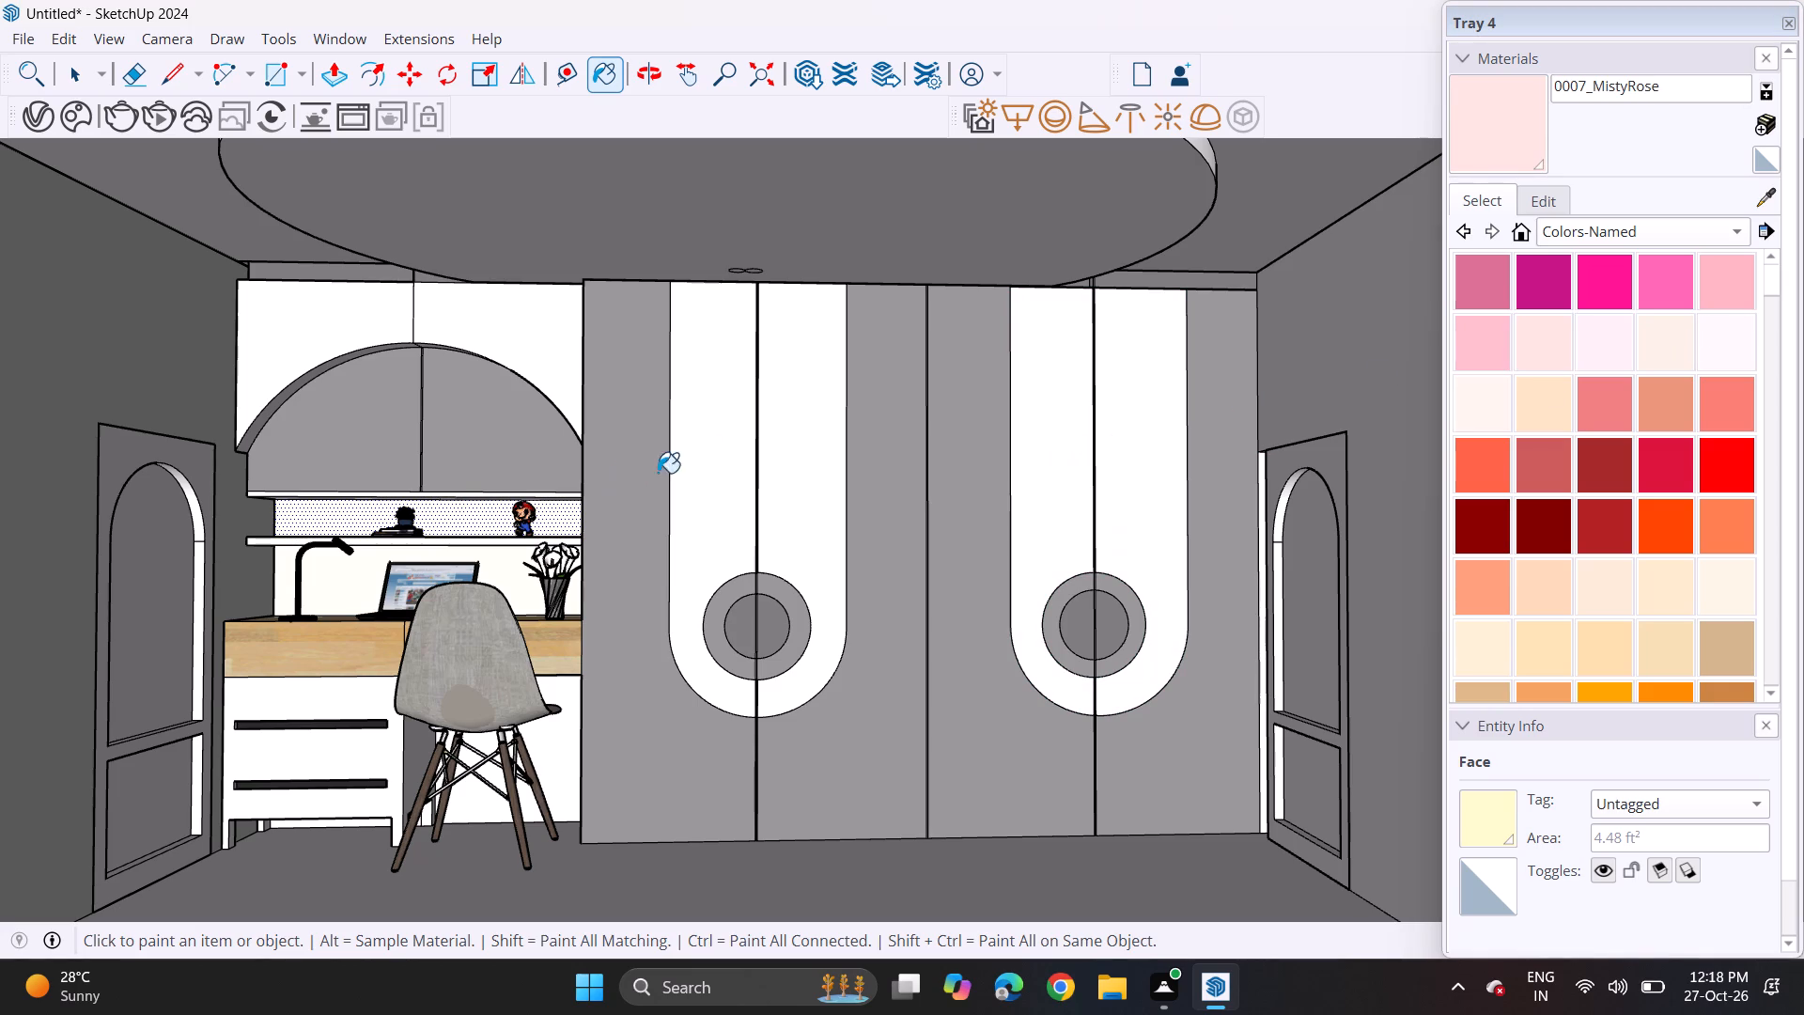
click(708, 465)
click(780, 464)
Slightly darken the brightness of 0007_MistyRose and paint the circular ceiling recess and the surrounding ceiling with it.
click(1557, 194)
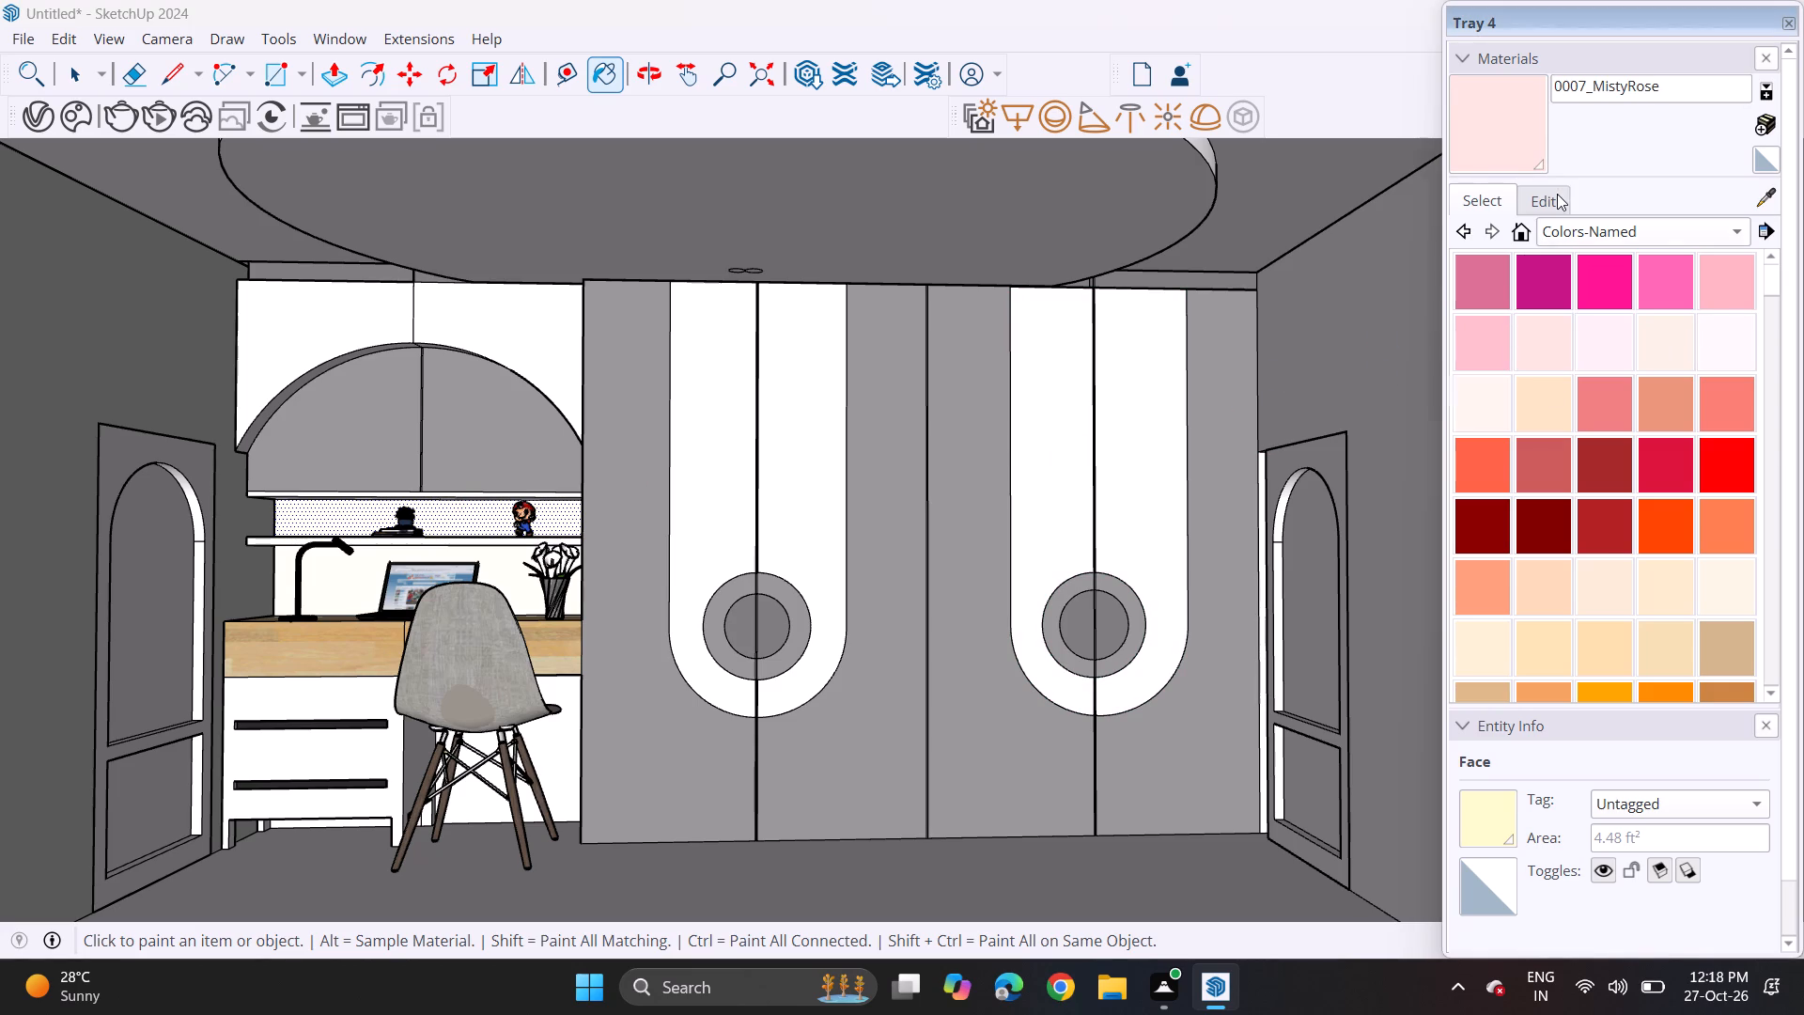
click(1580, 323)
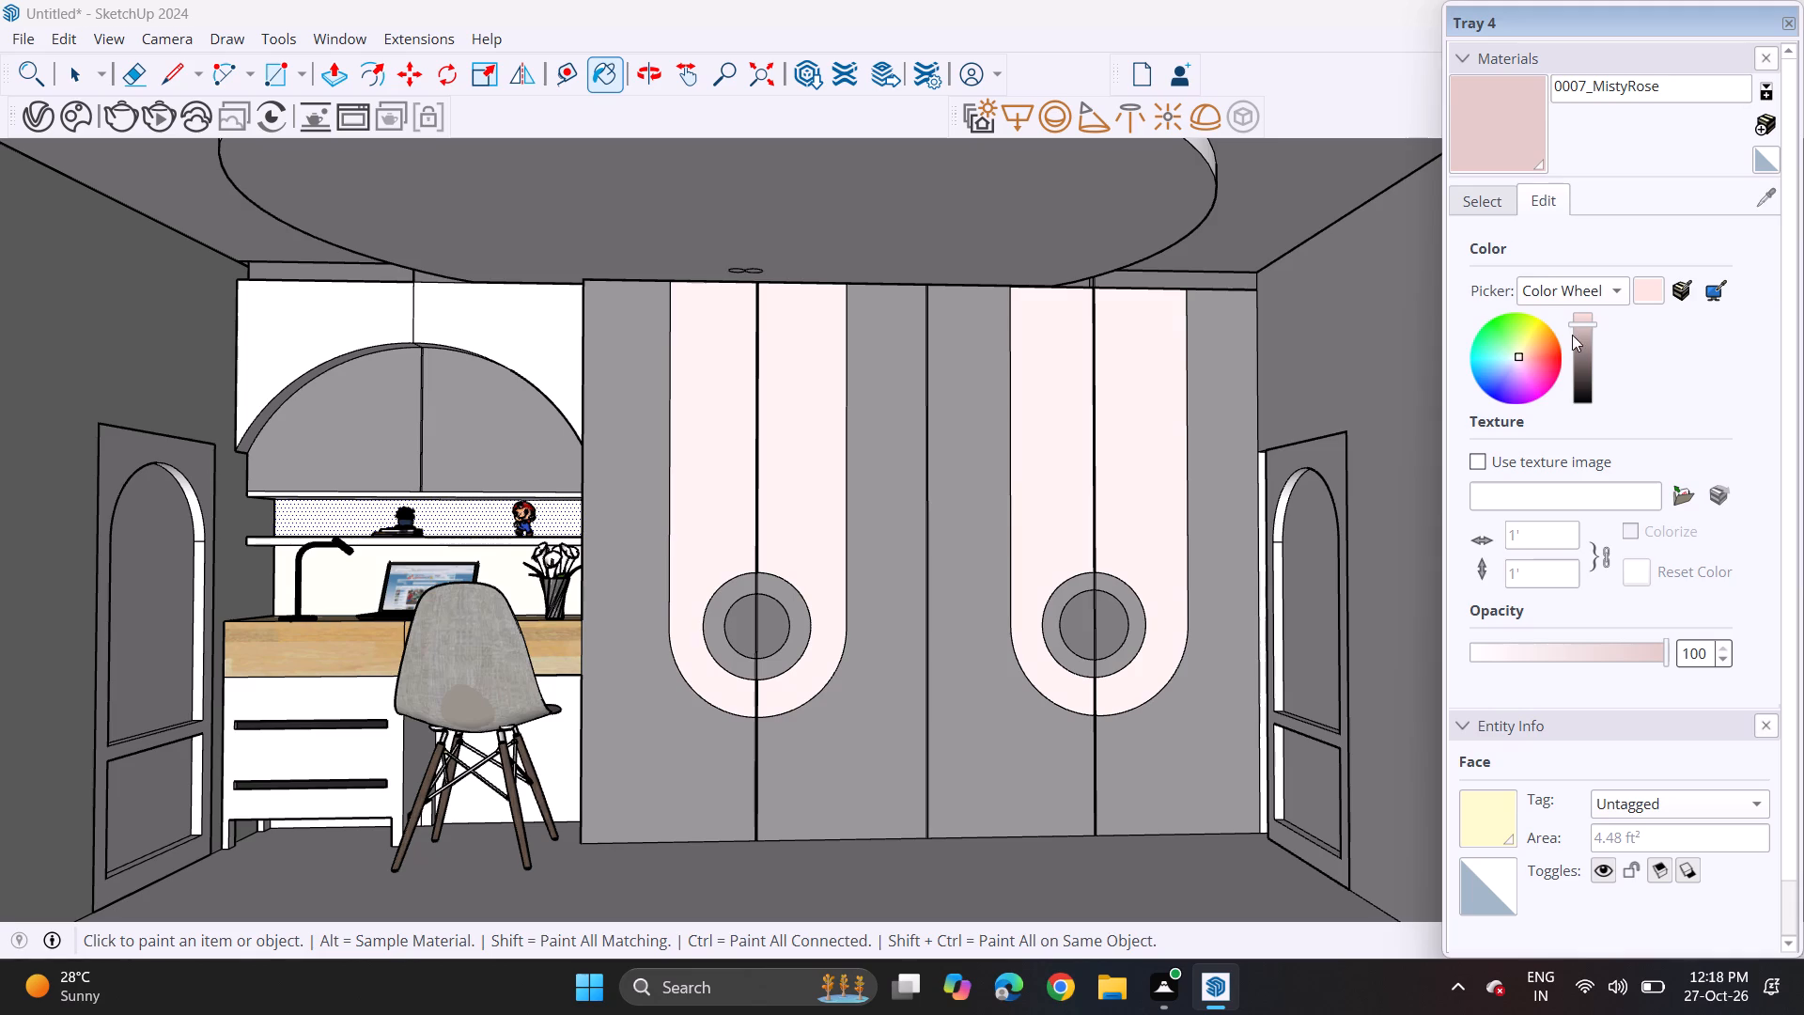
click(1087, 259)
click(1253, 205)
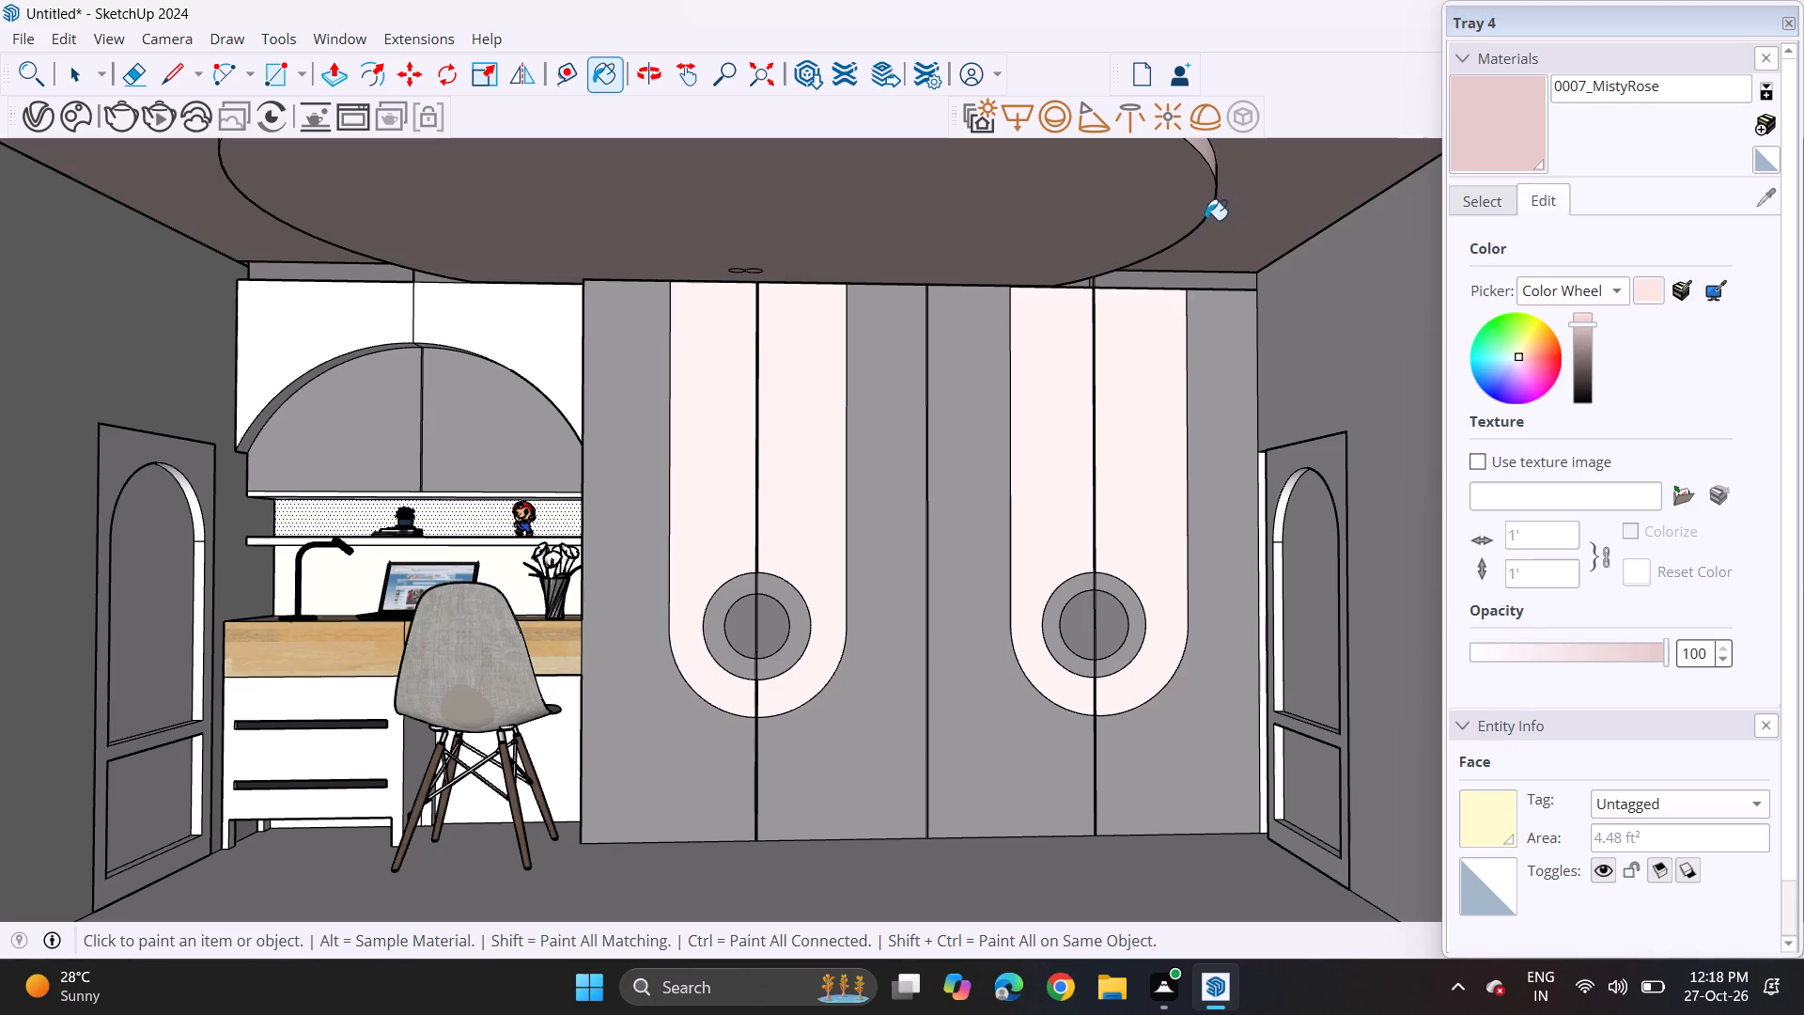
Paint the overhead cabinet fronts above the arch, the niche's back wall around the shelf, and the desk drawer fronts with 0007_MistyRose.
click(310, 351)
click(453, 322)
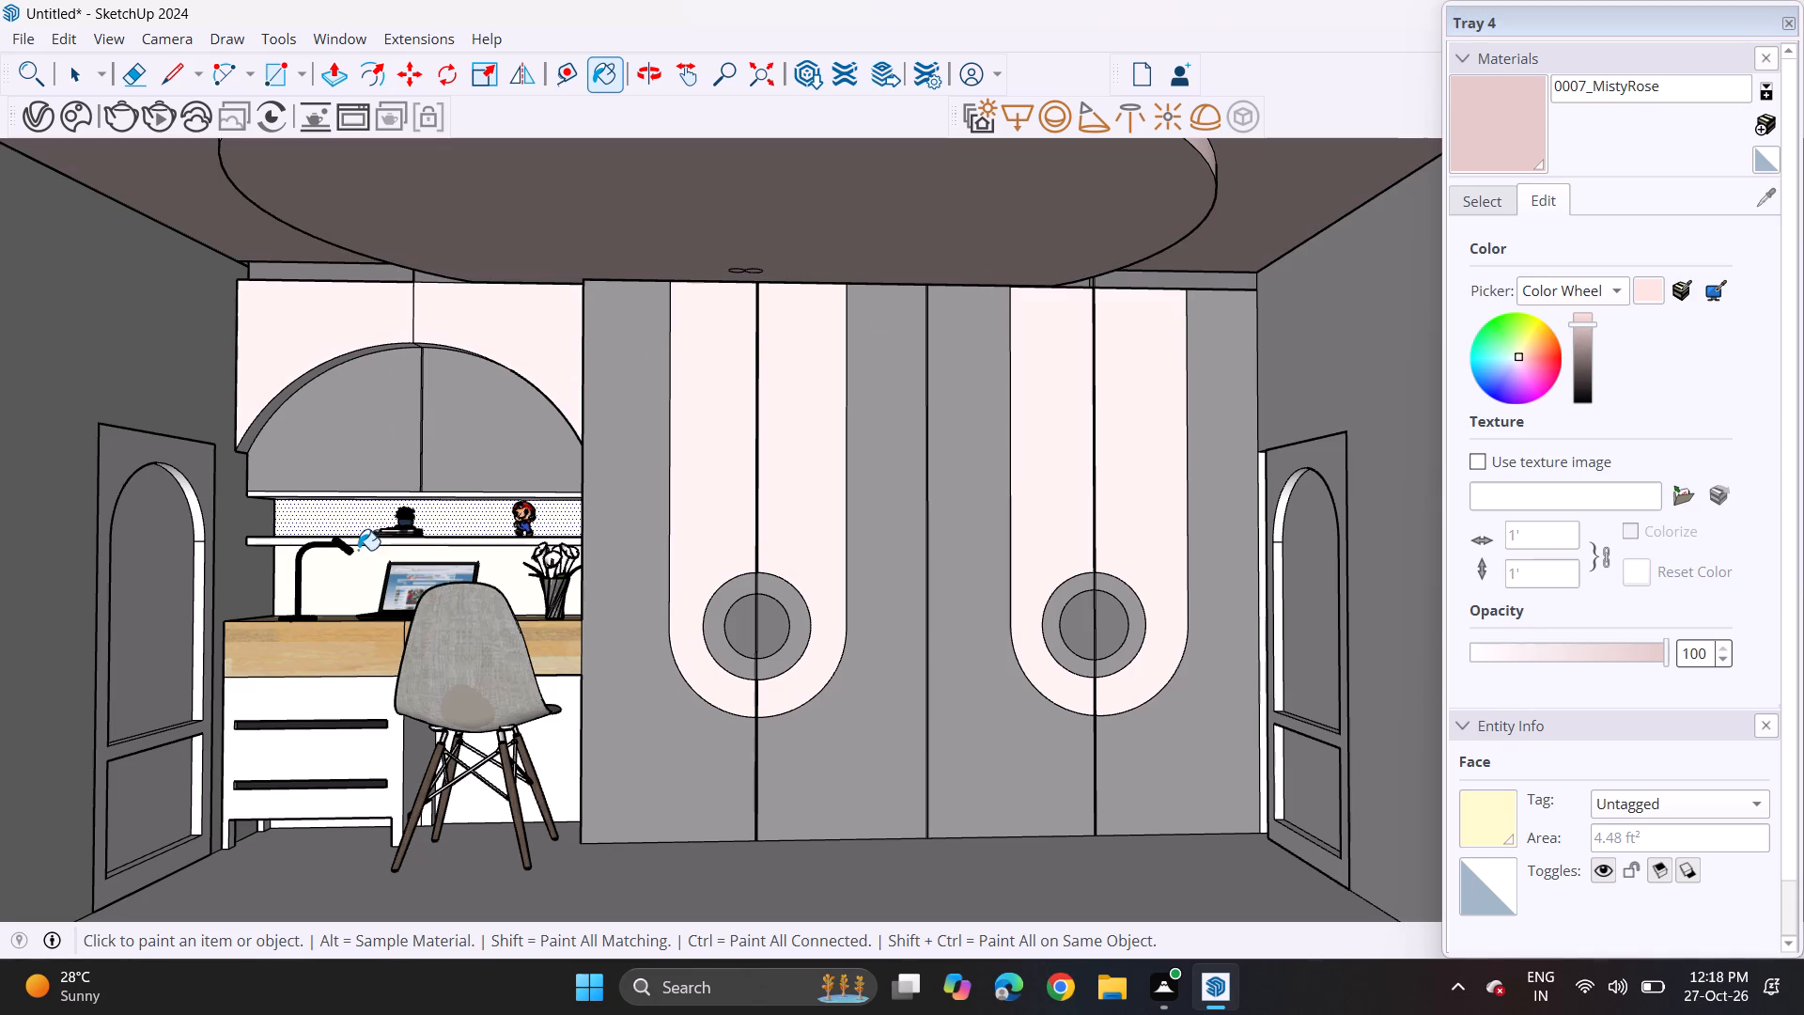
click(358, 526)
click(357, 564)
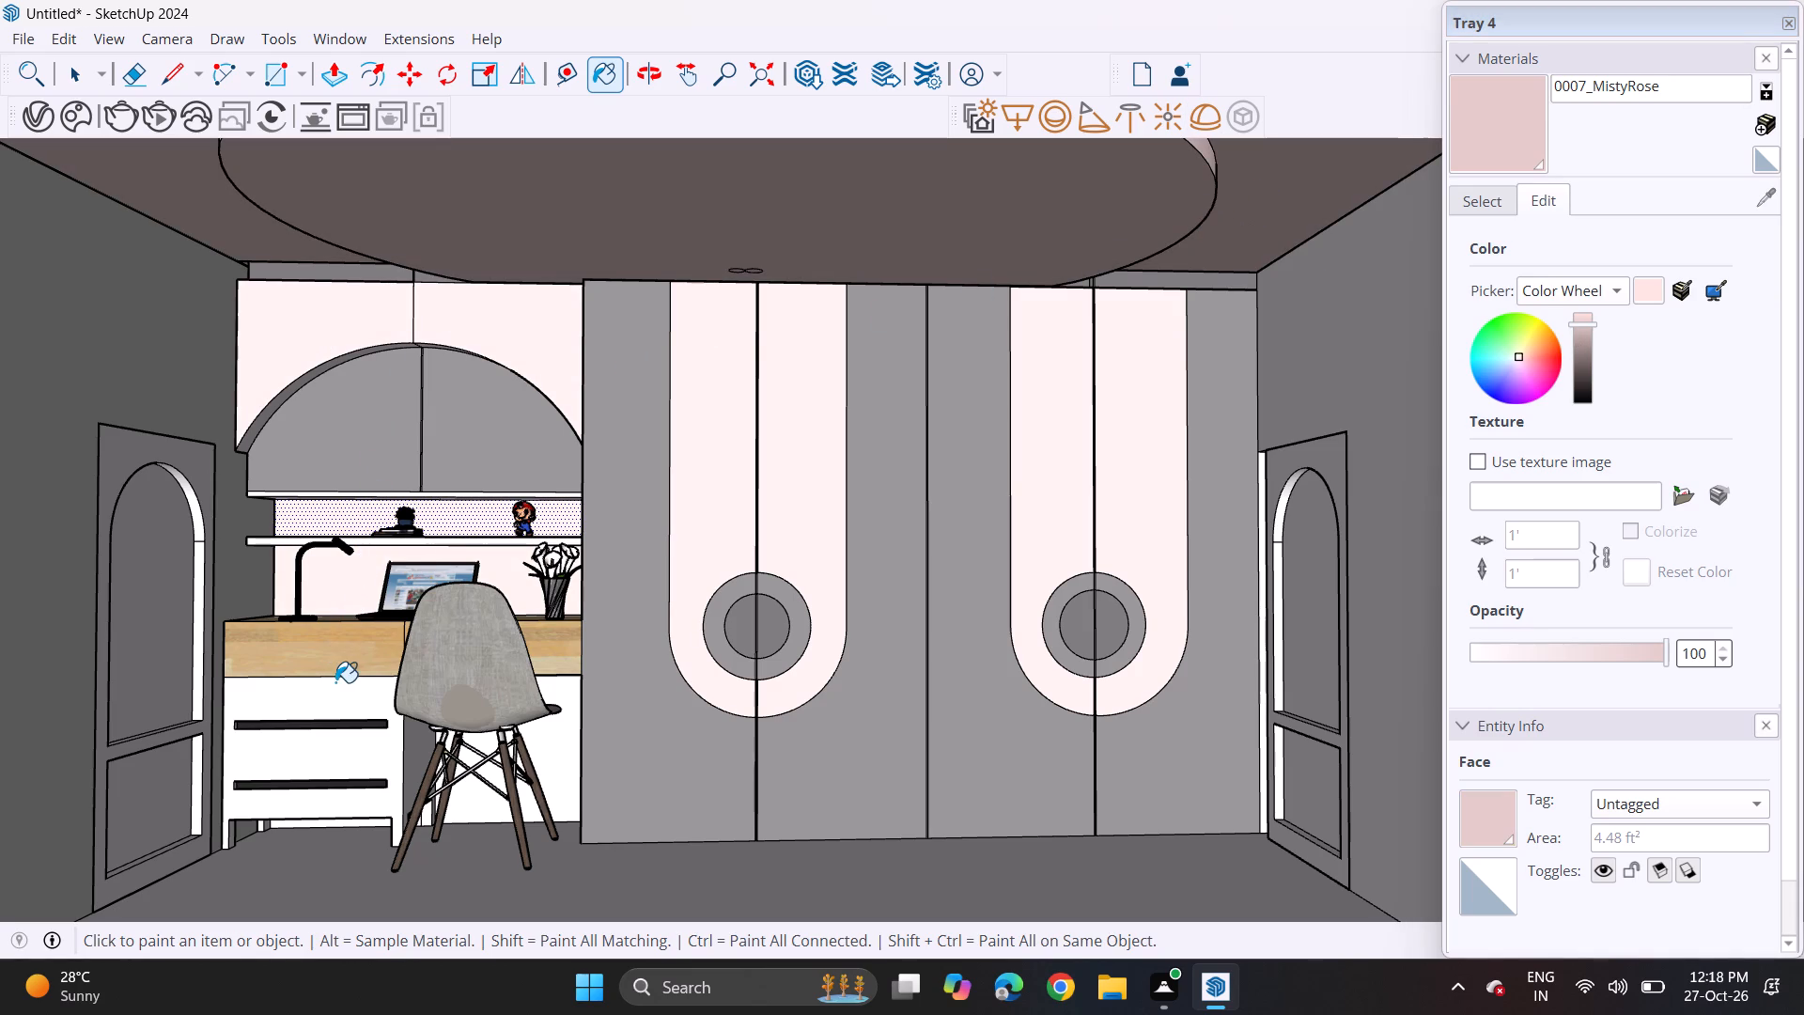
click(348, 700)
click(349, 740)
Paint both side walls, both arched paneled doors and the edges of the door beside the wardrobes with 0007_MistyRose.
click(133, 423)
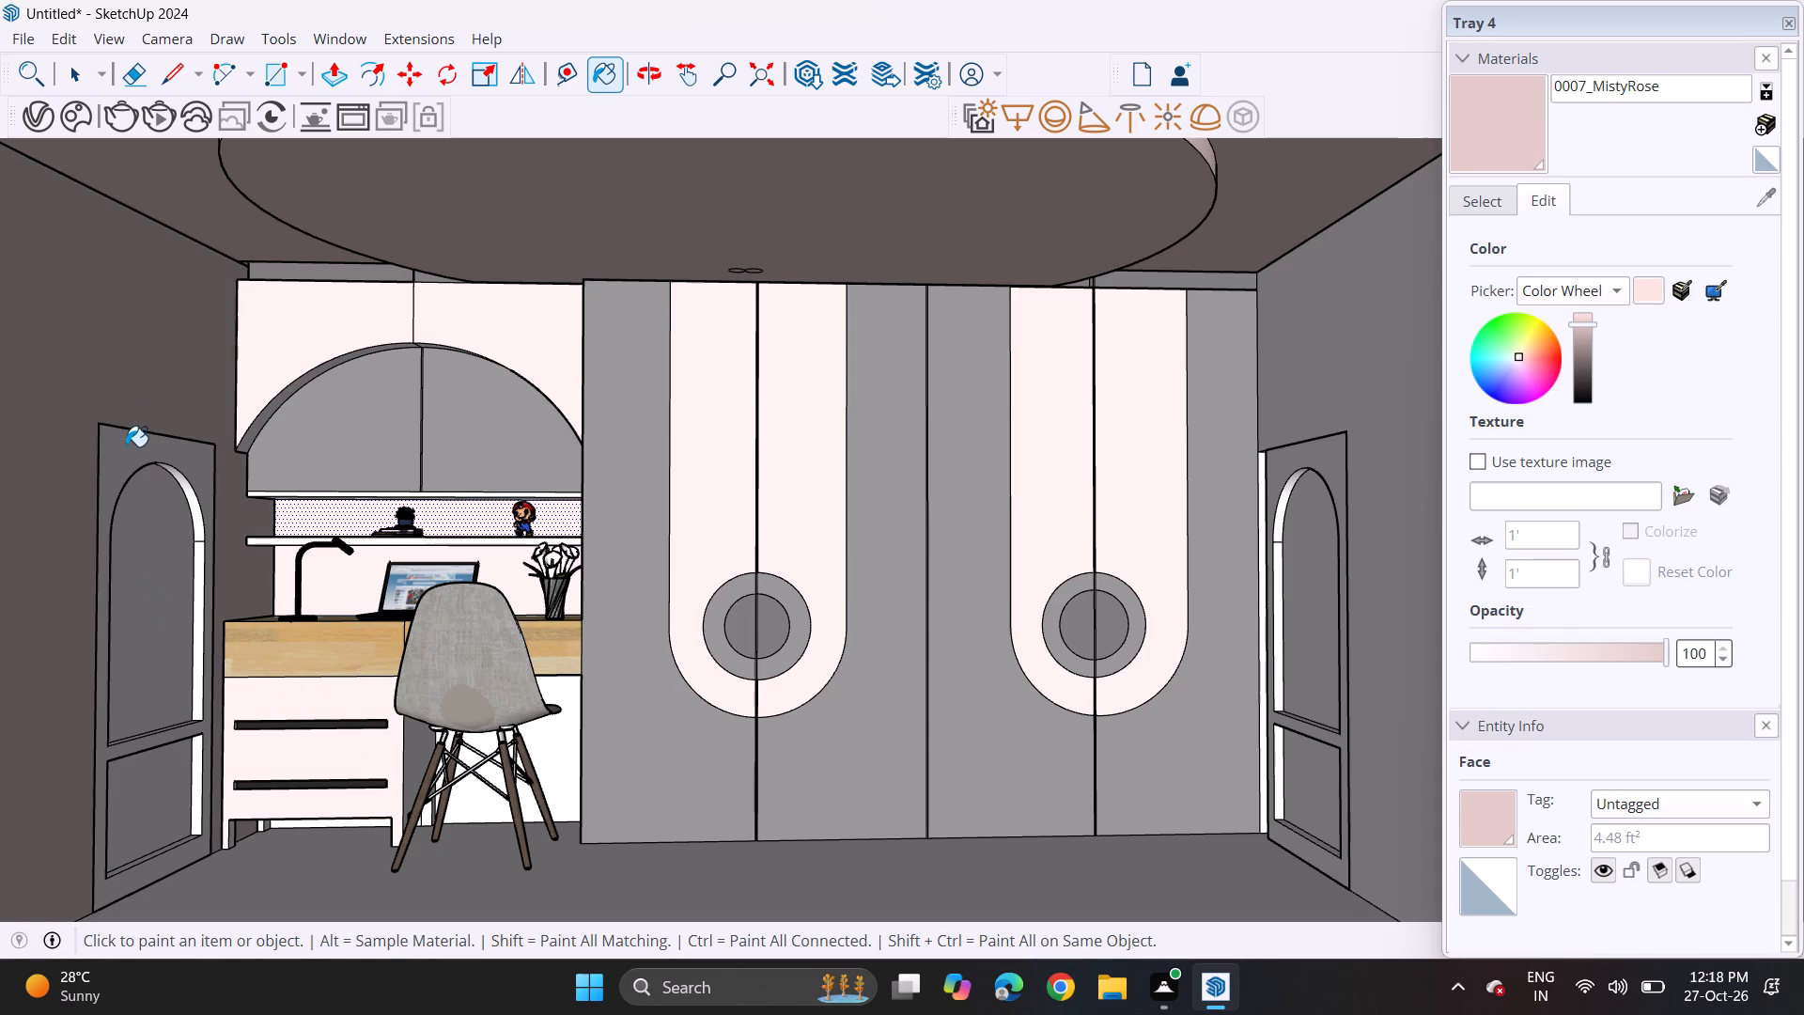
click(124, 458)
click(1297, 456)
click(1314, 407)
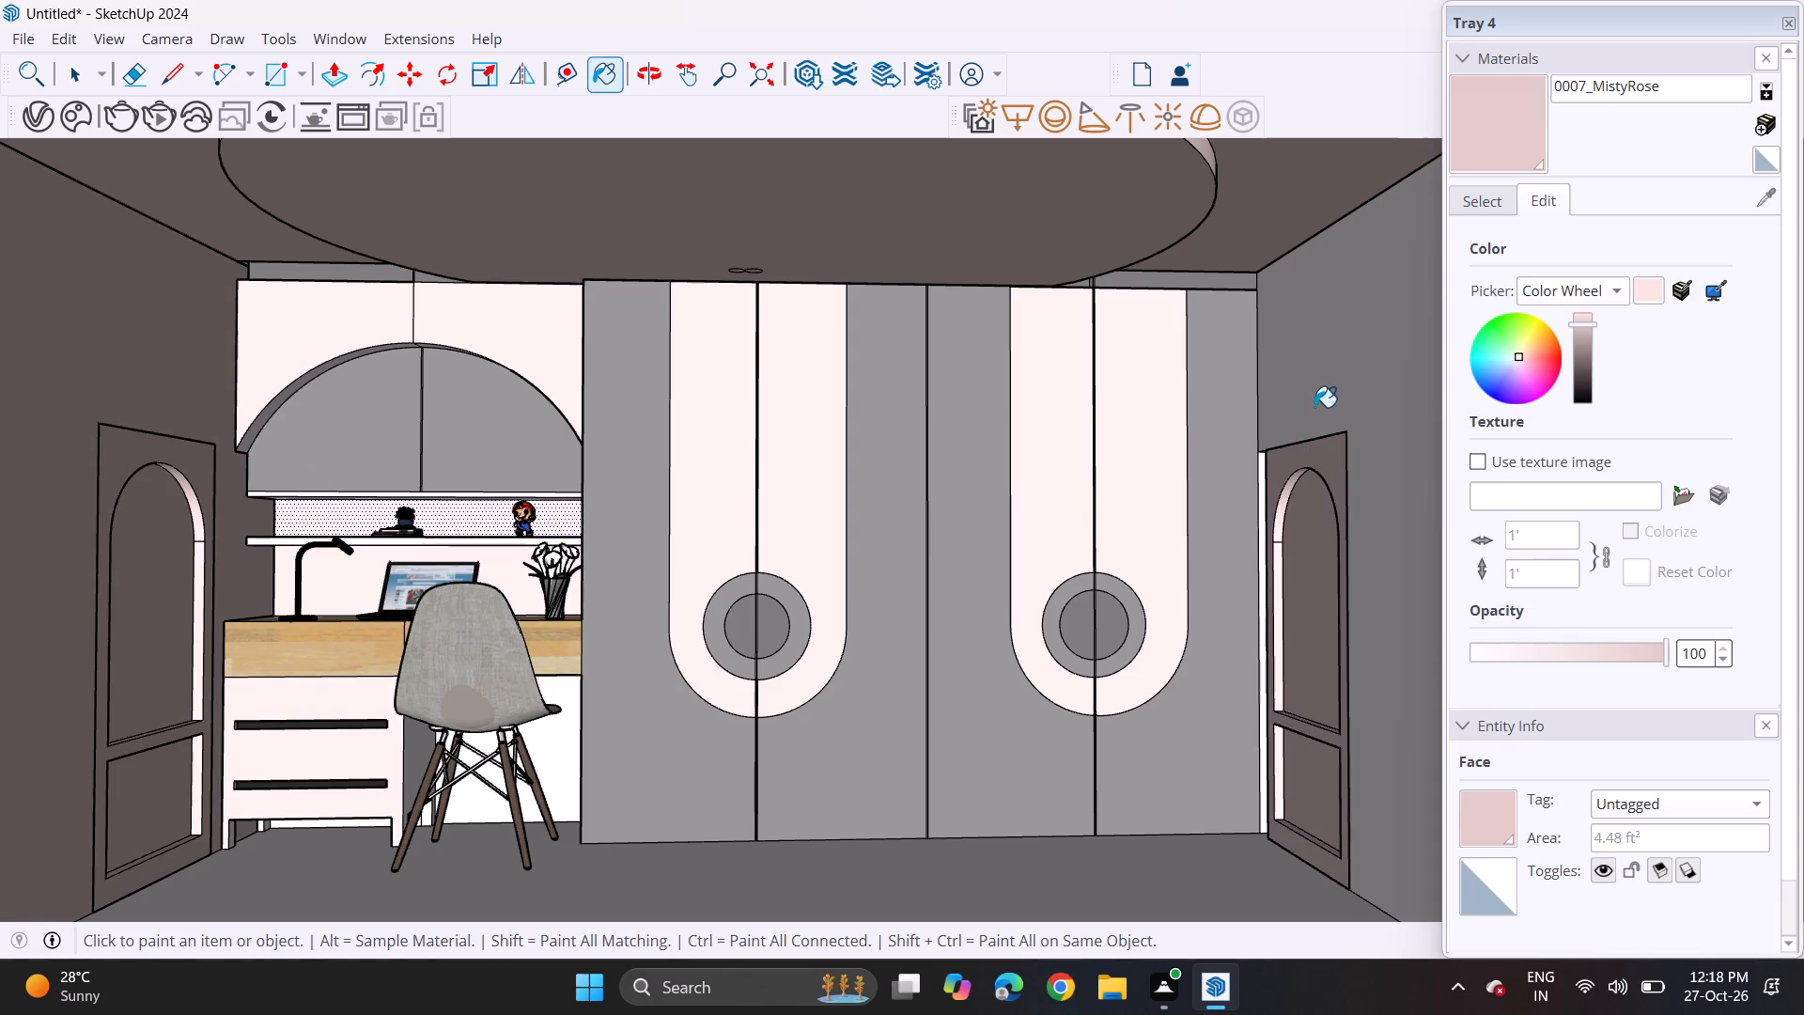
click(1266, 496)
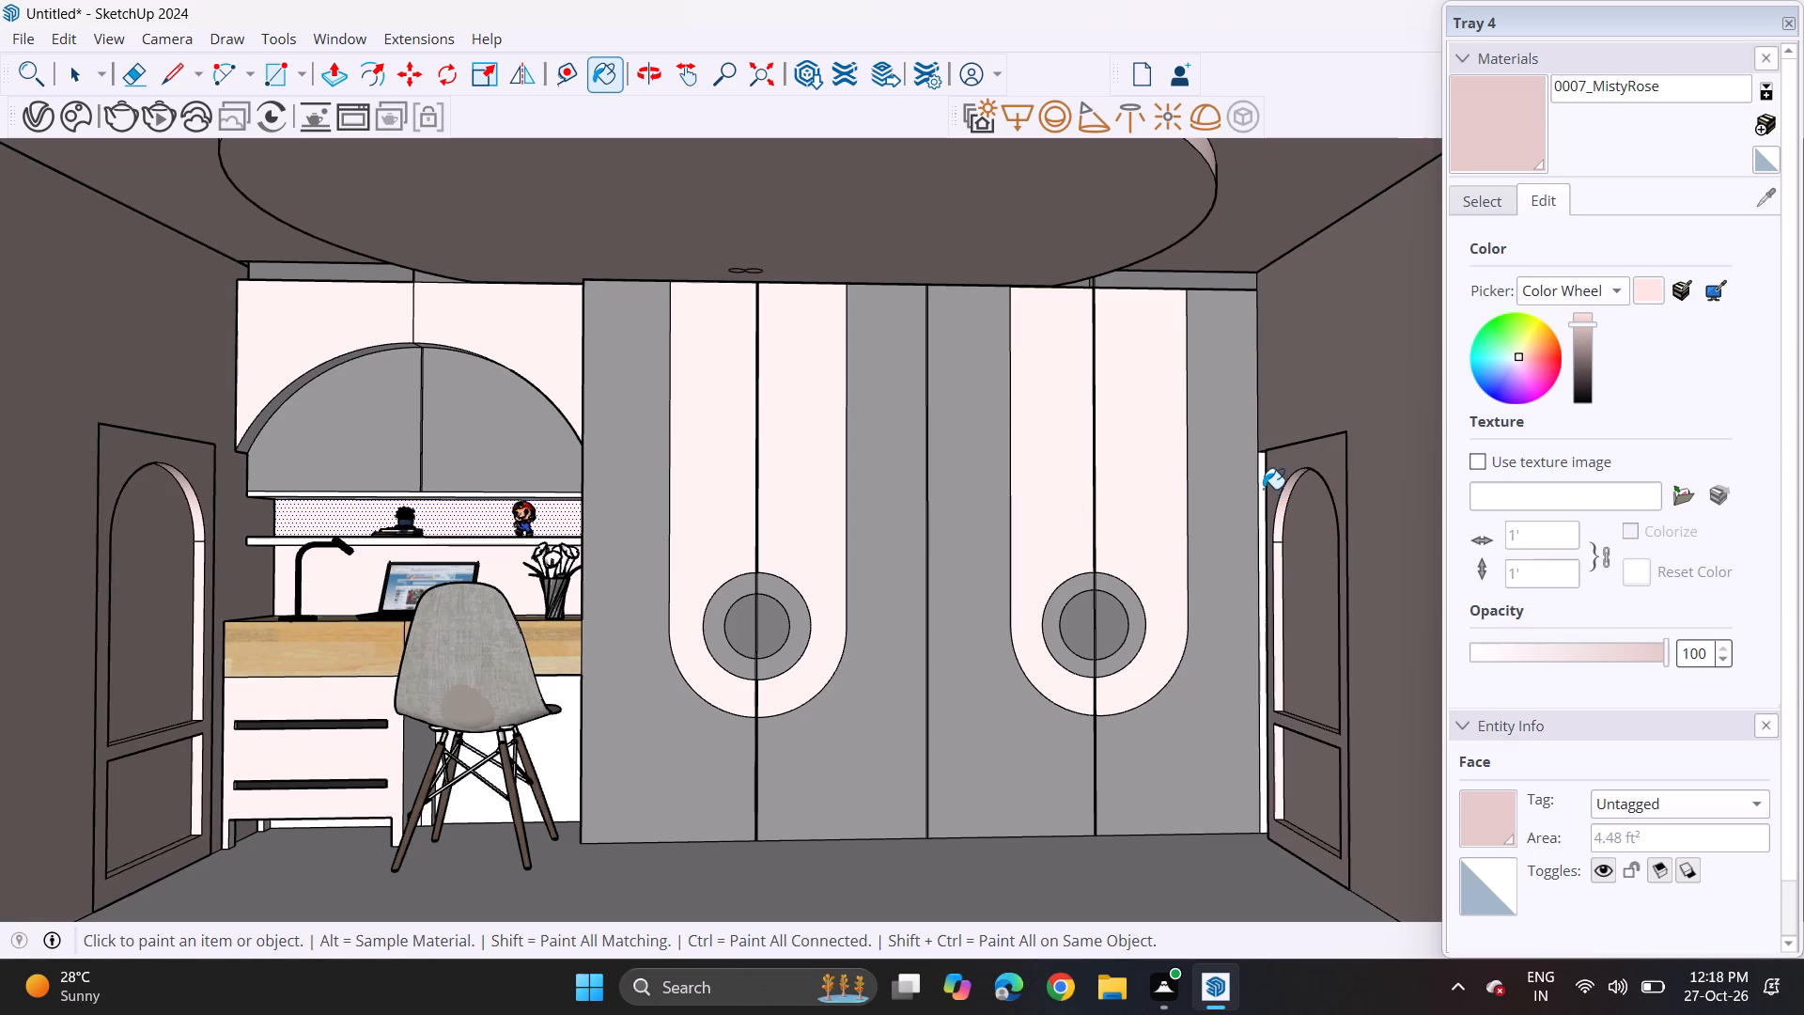
click(1263, 489)
click(1279, 539)
click(1276, 561)
Paint the room's floor with 0007_MistyRose.
middle_drag(985, 620, 946, 611)
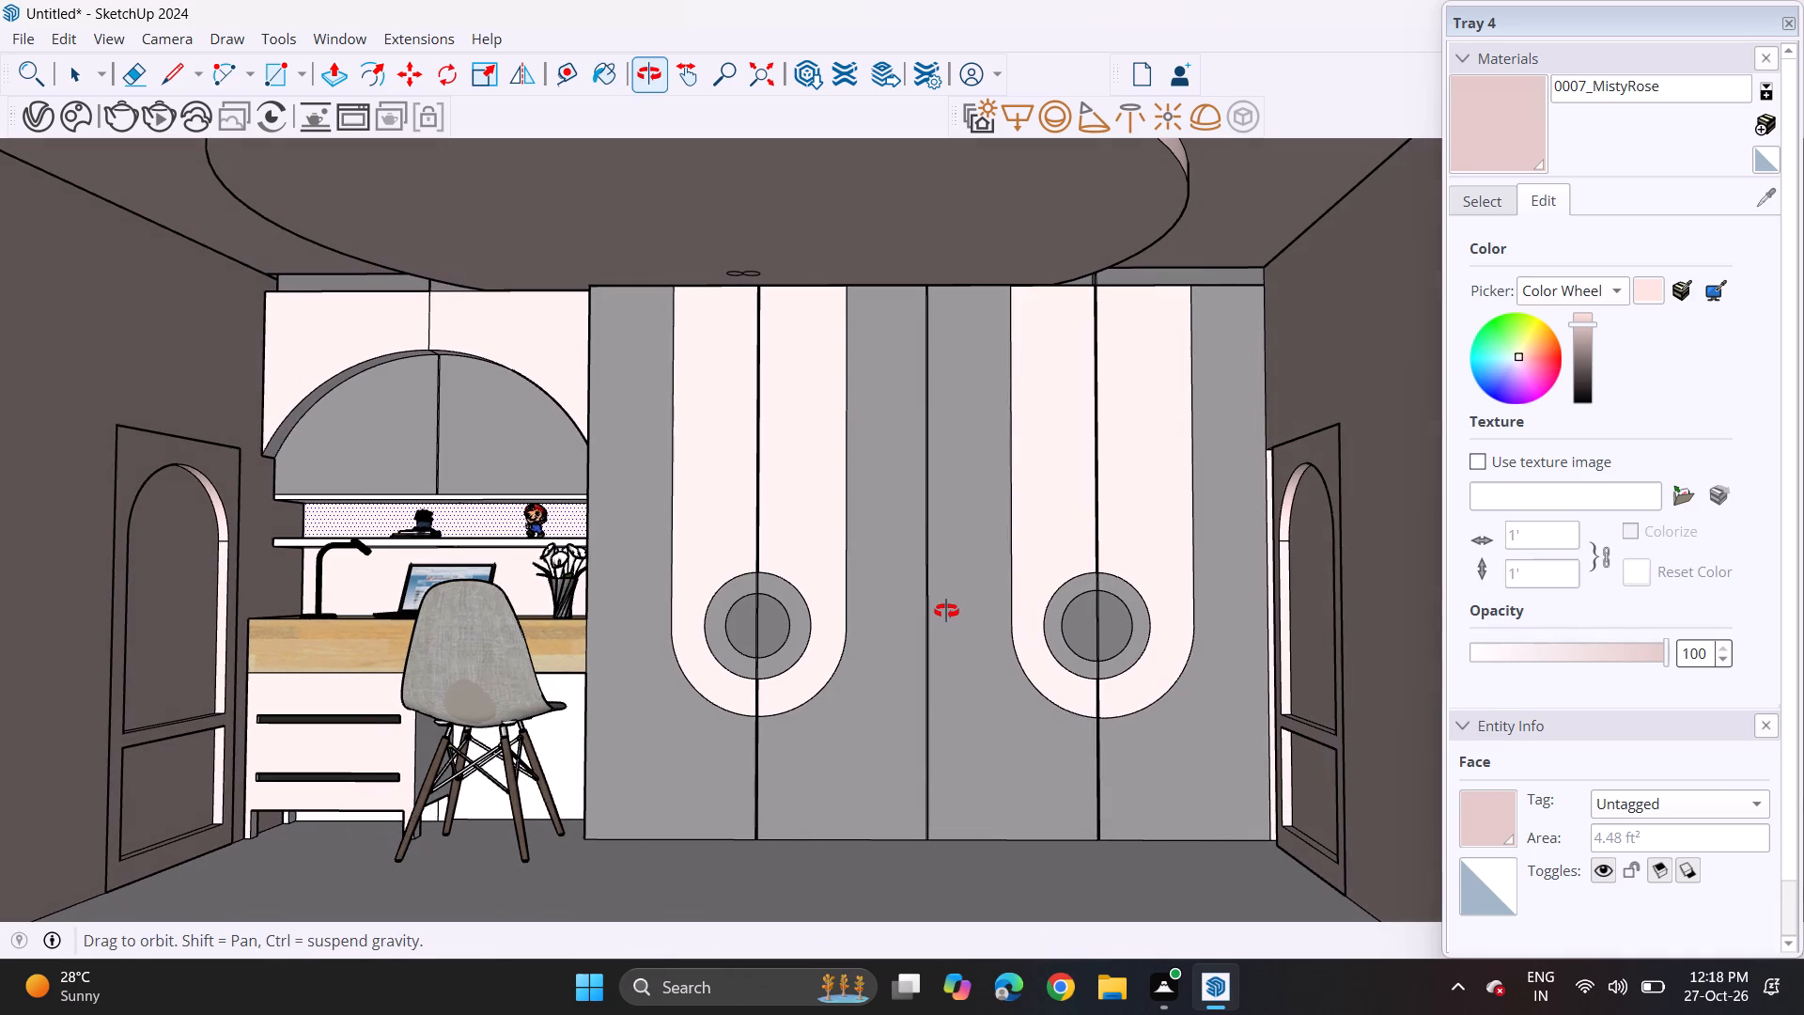
middle_drag(946, 611, 947, 611)
click(725, 856)
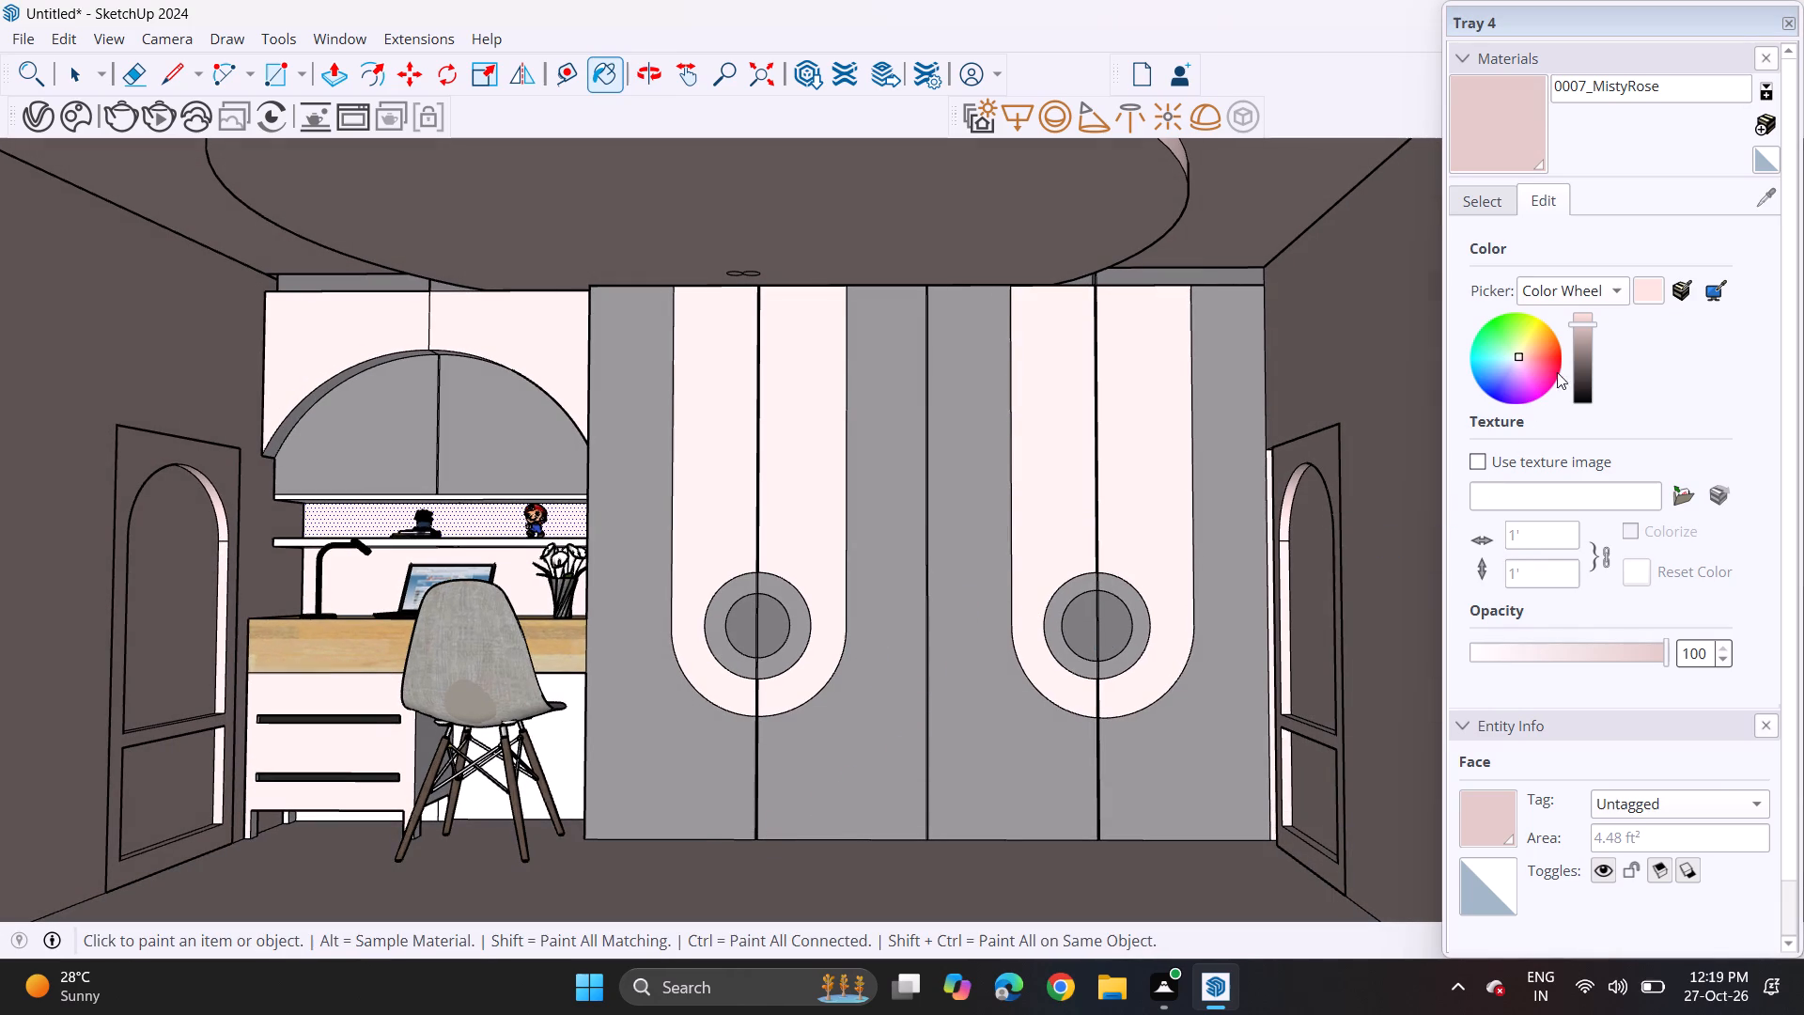
Fine-tune the brightness of 0007_MistyRose to a very pale pink tint.
click(1585, 326)
click(1585, 326)
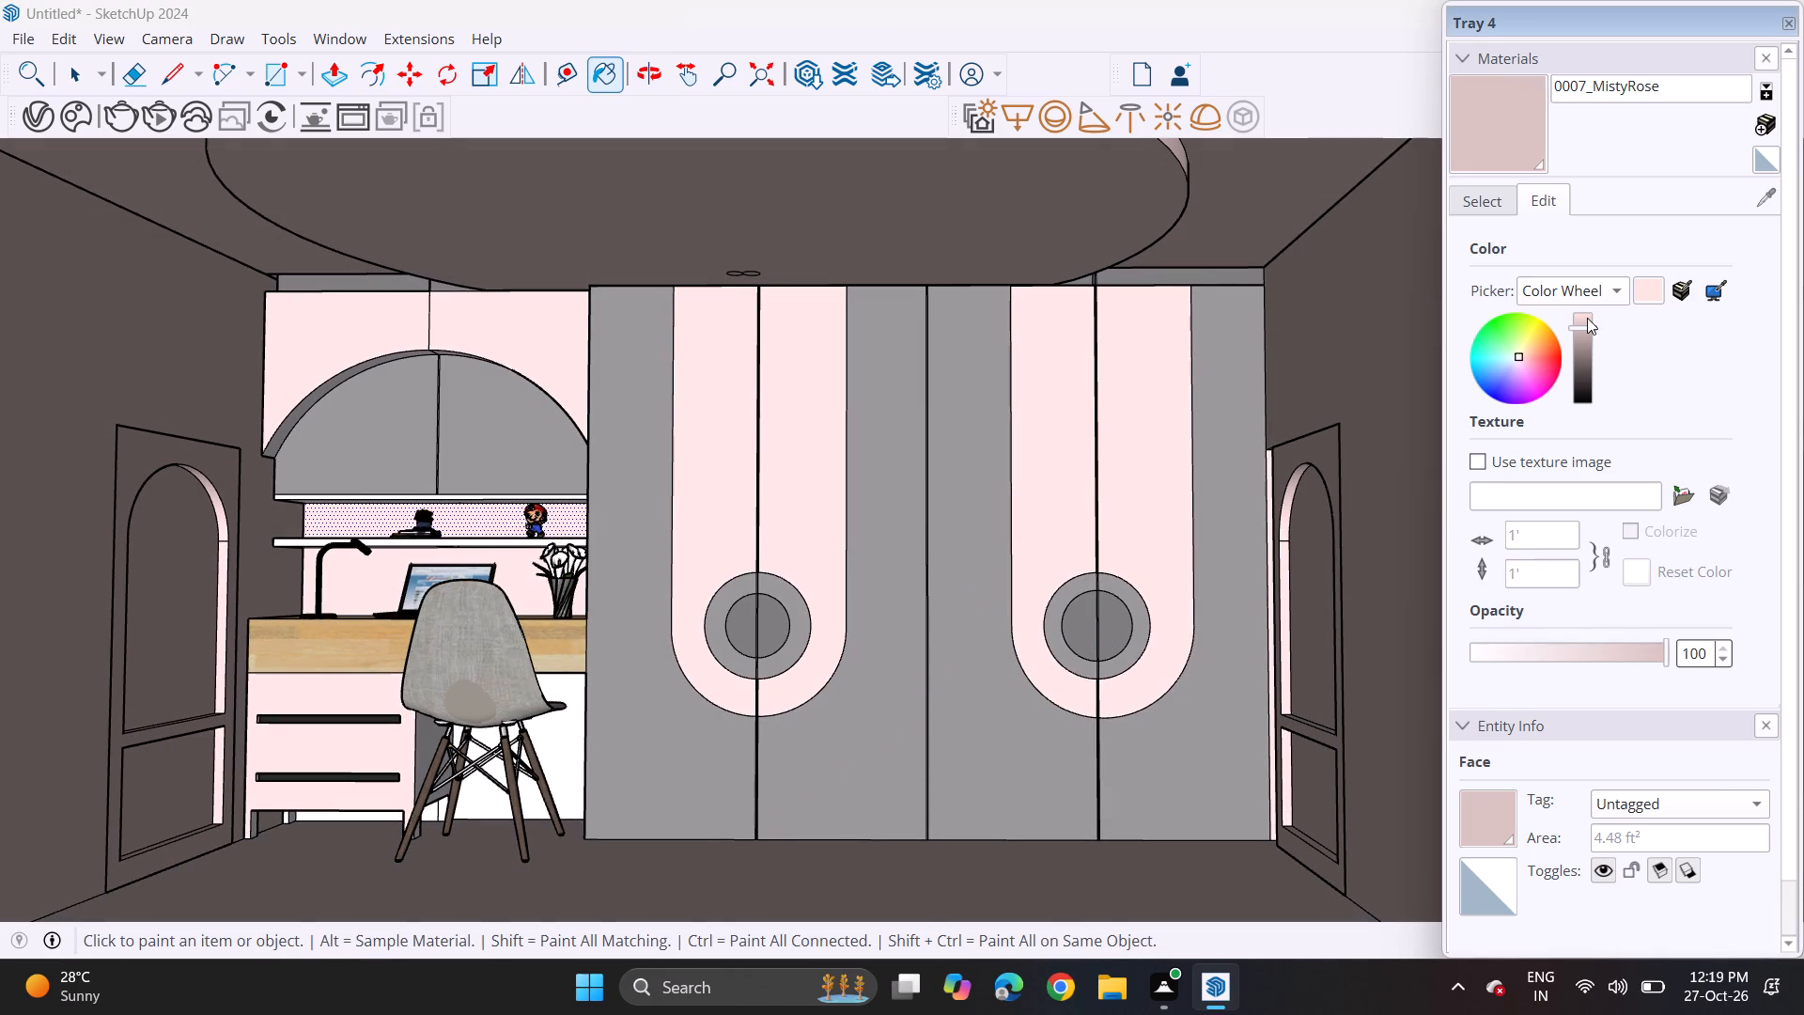
click(1587, 322)
click(1585, 328)
click(1583, 322)
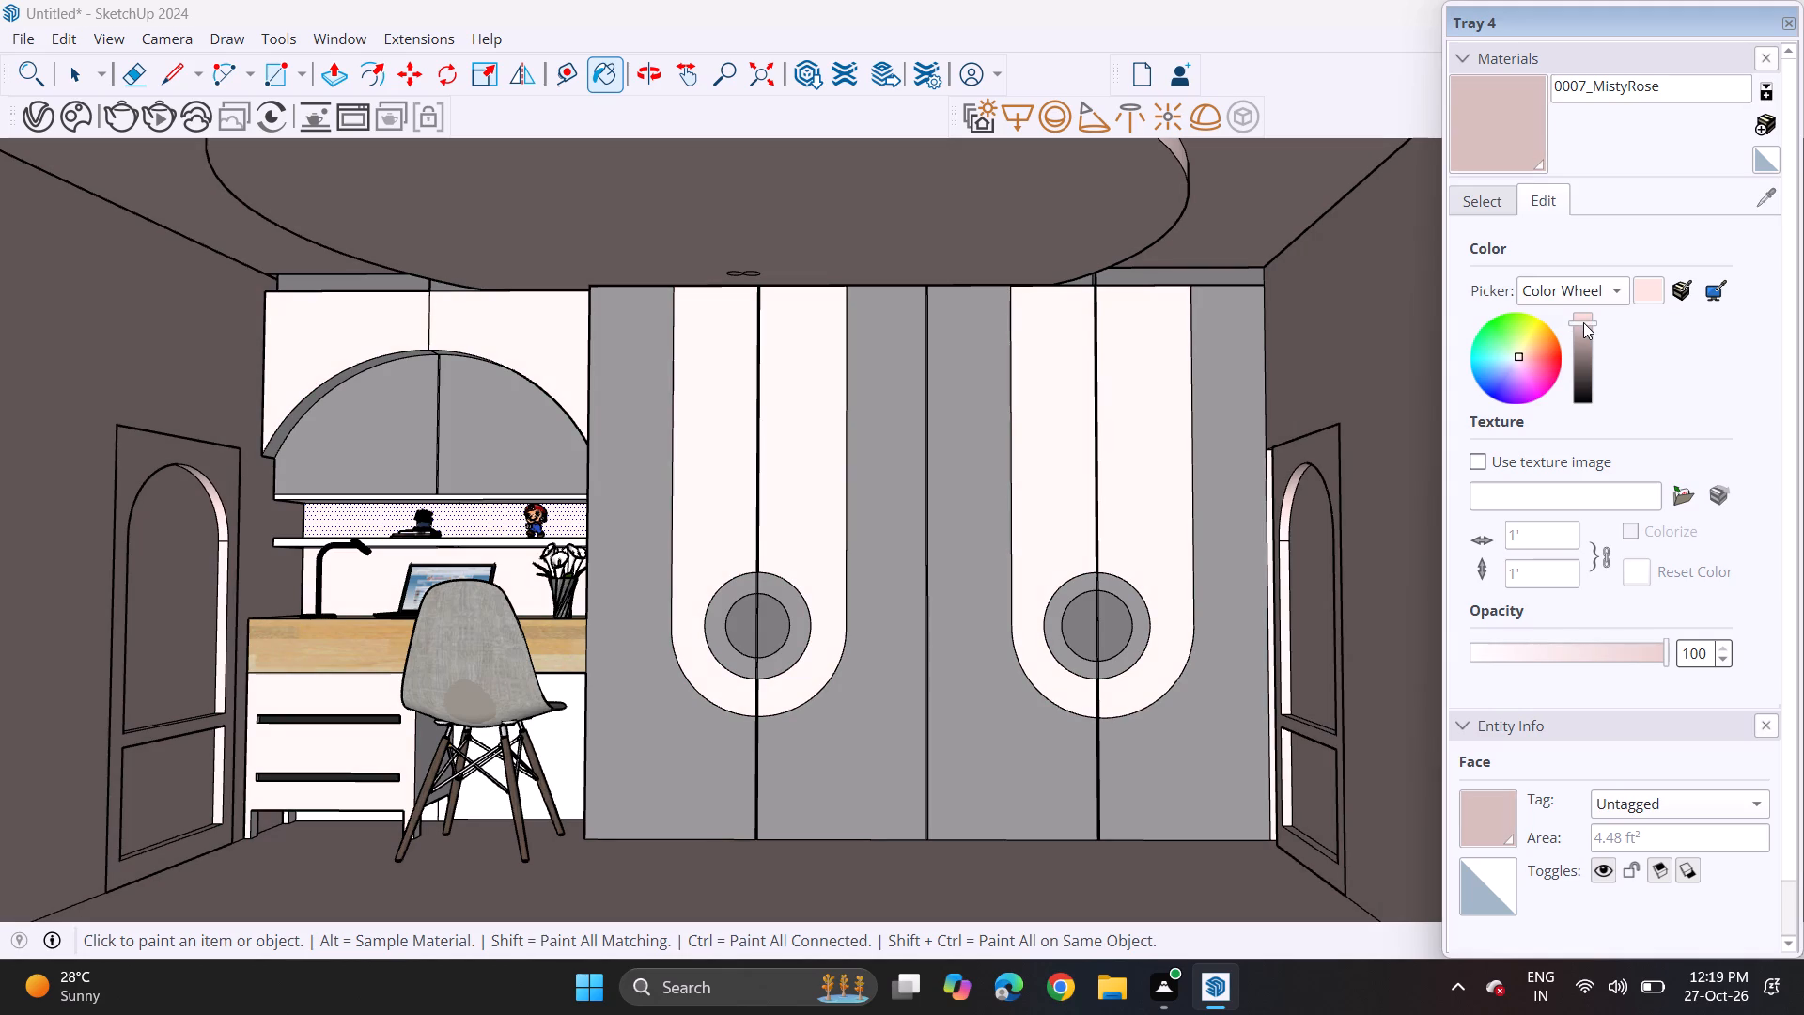
click(1583, 322)
click(1583, 323)
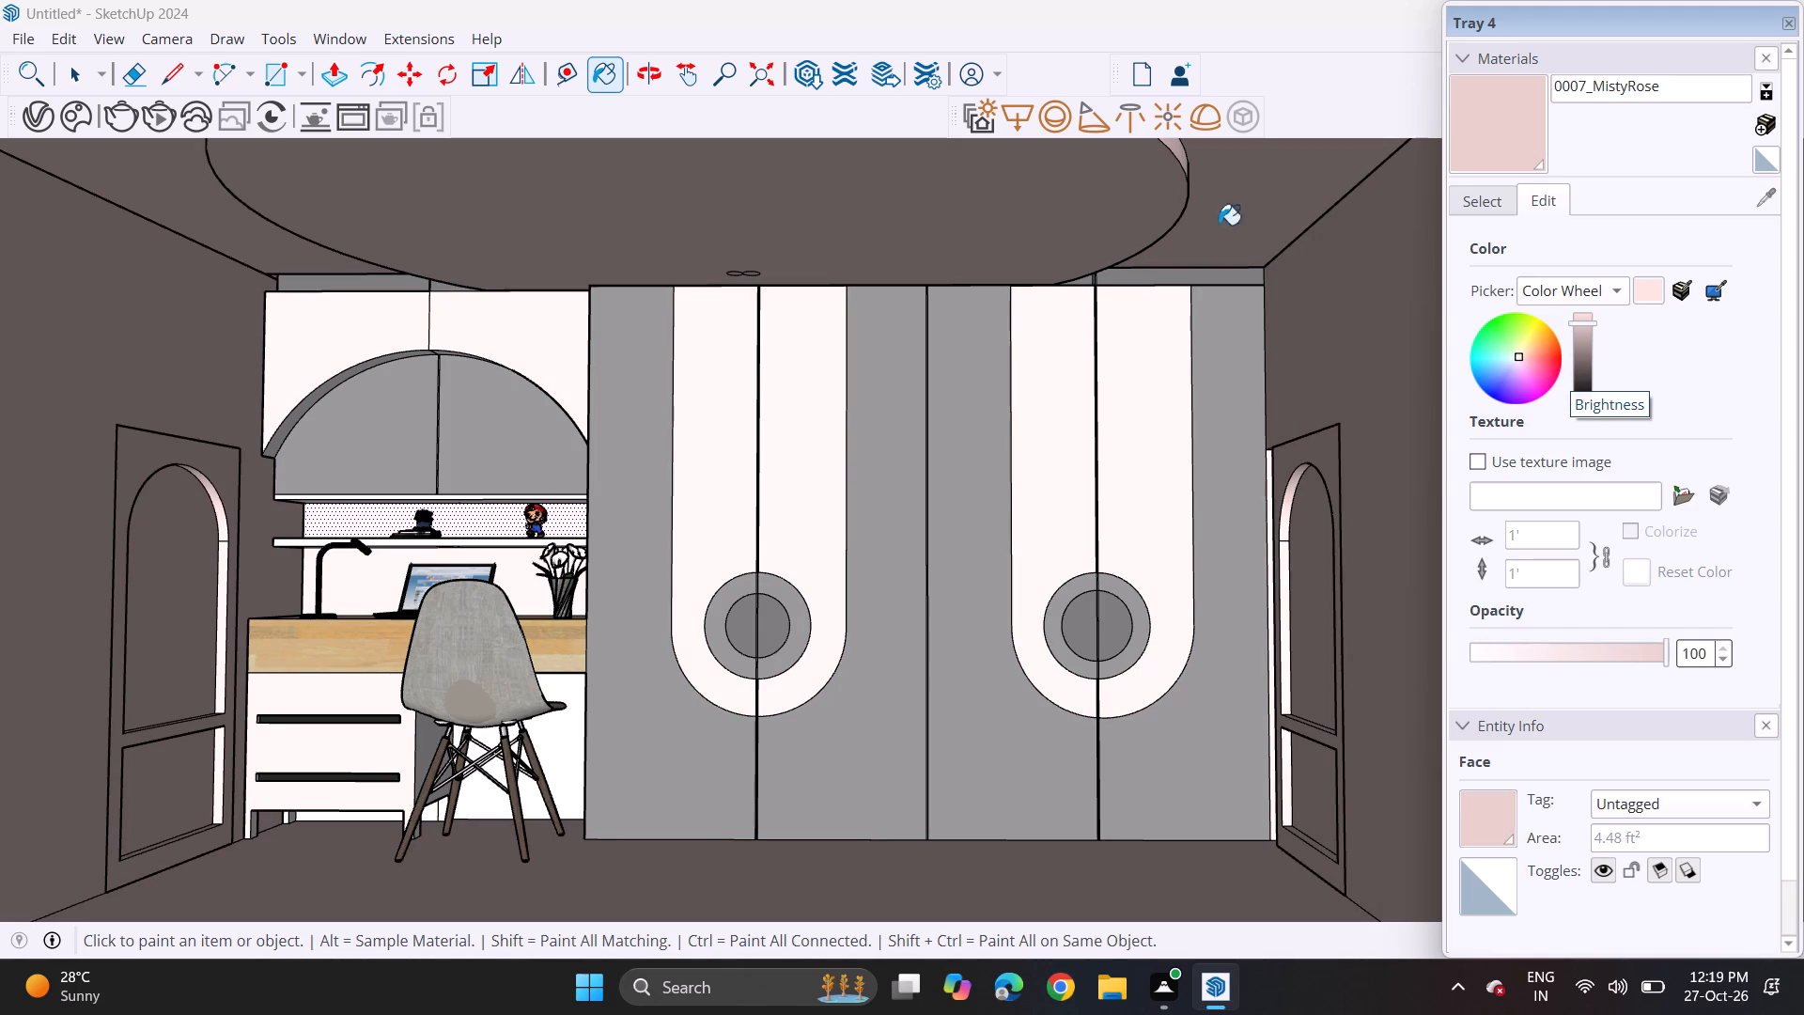
Export the current view as a PNG 2D graphic named "wardrobe design" in the VAMSHI INTERIOR folder.
click(23, 41)
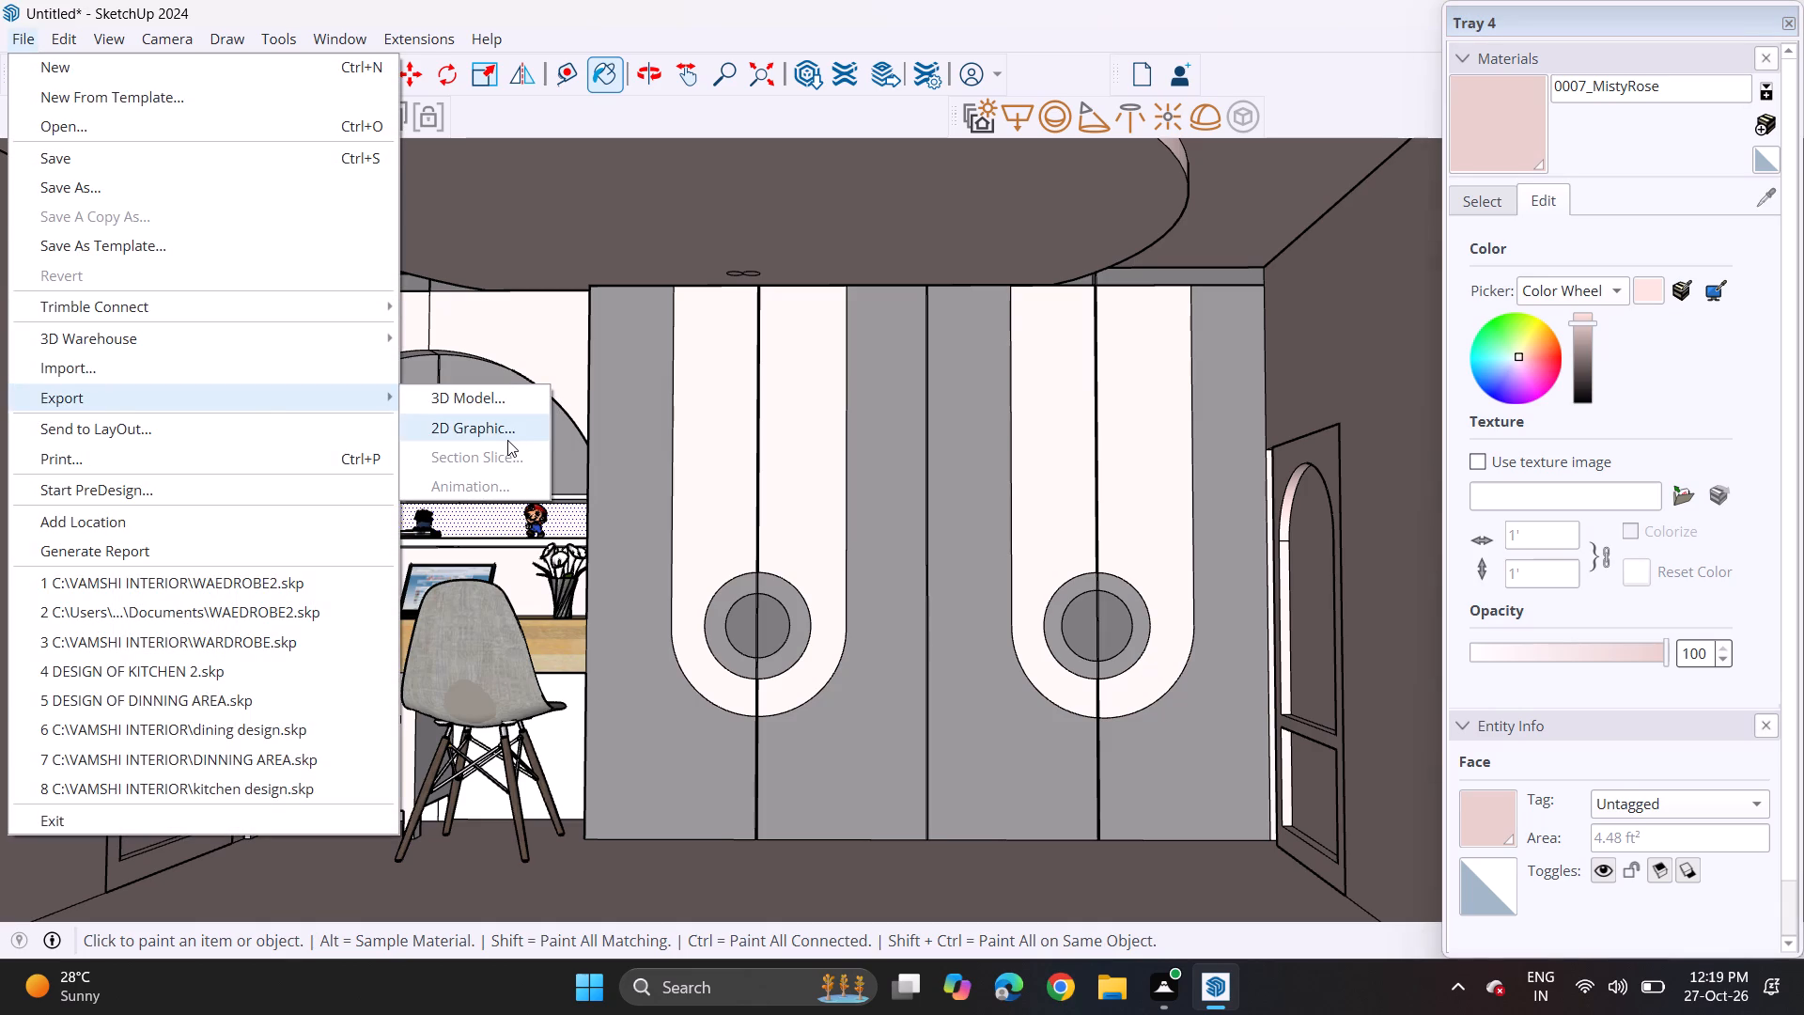
click(507, 440)
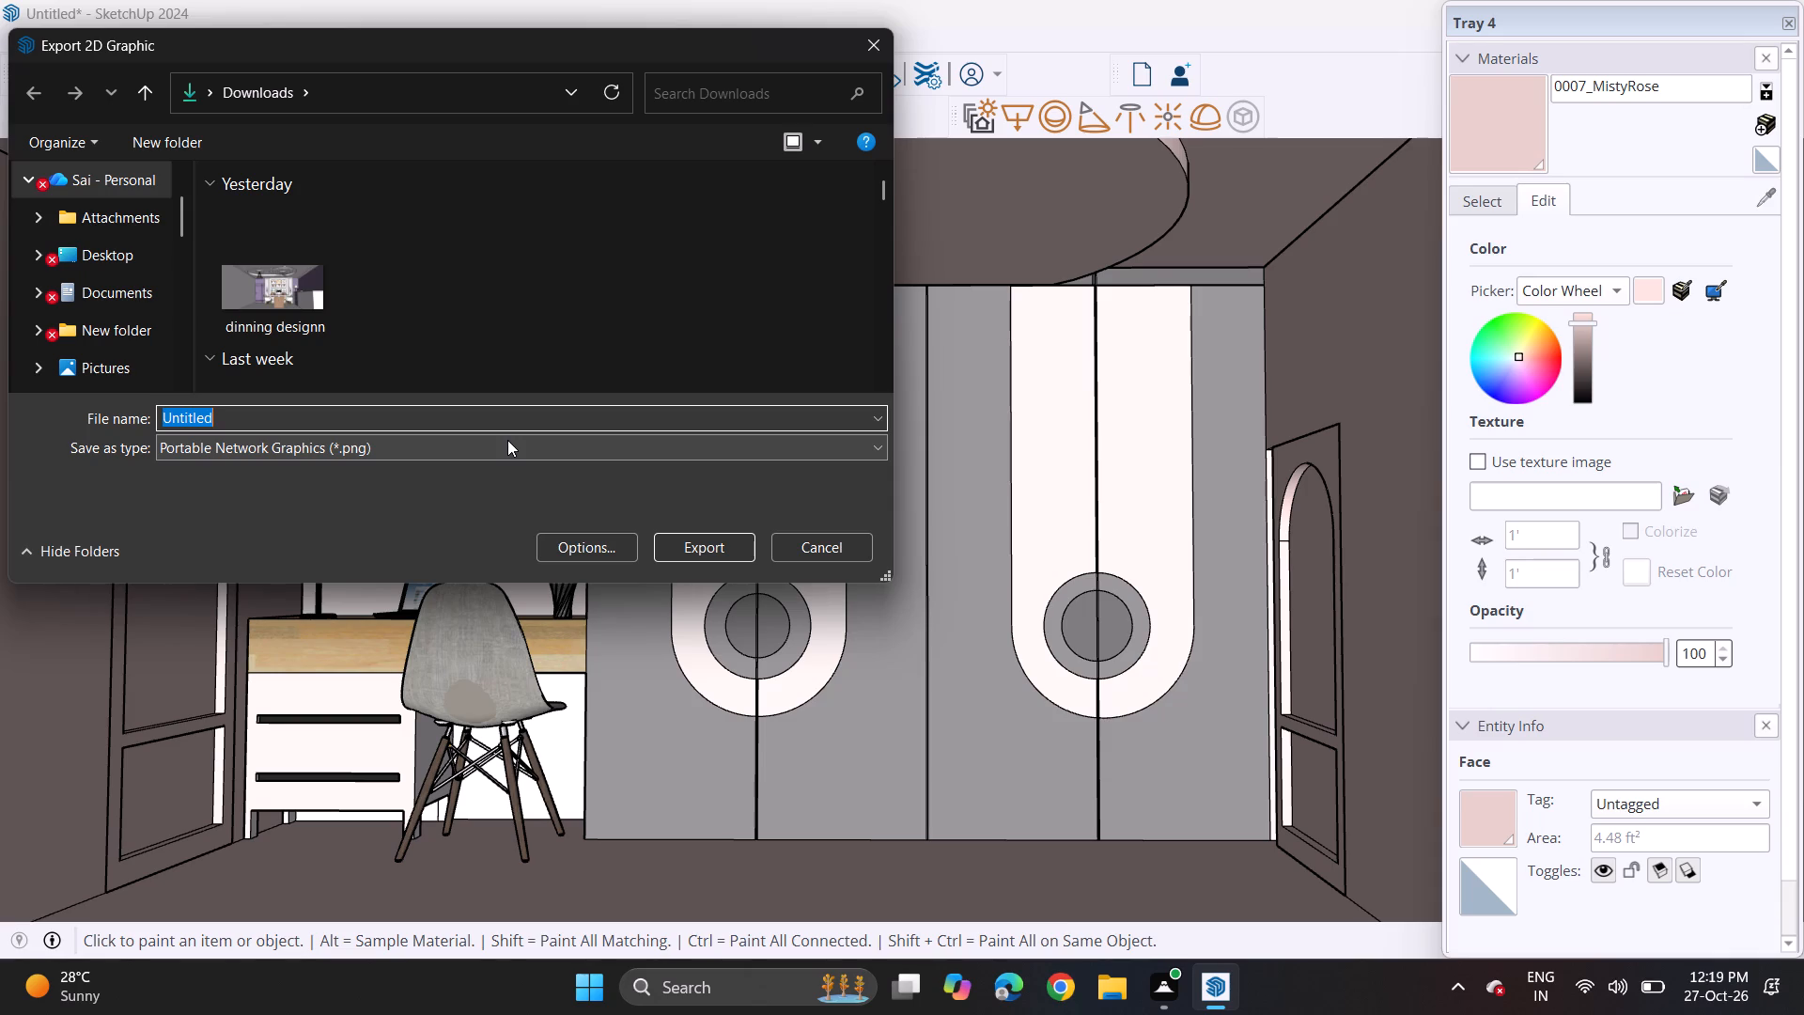
key(BackSpace)
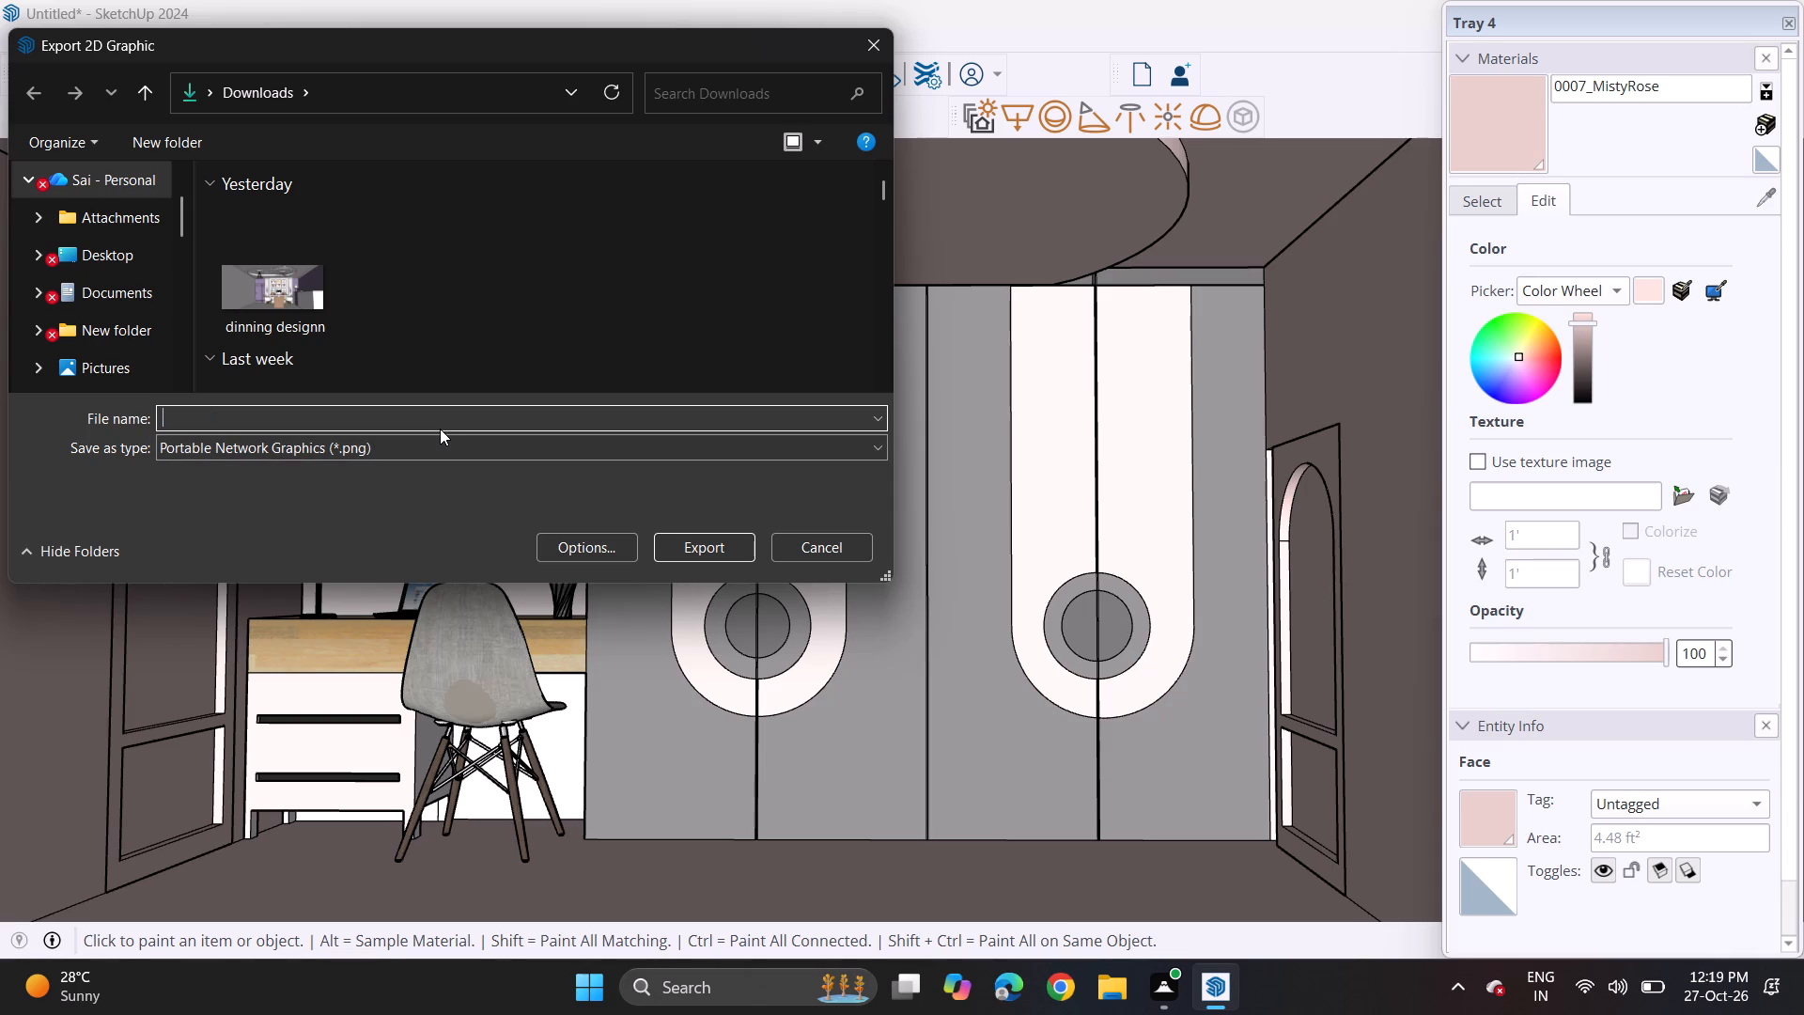
text(ward)
text(ro)
text(be)
key(space)
text(design)
click(585, 97)
click(498, 186)
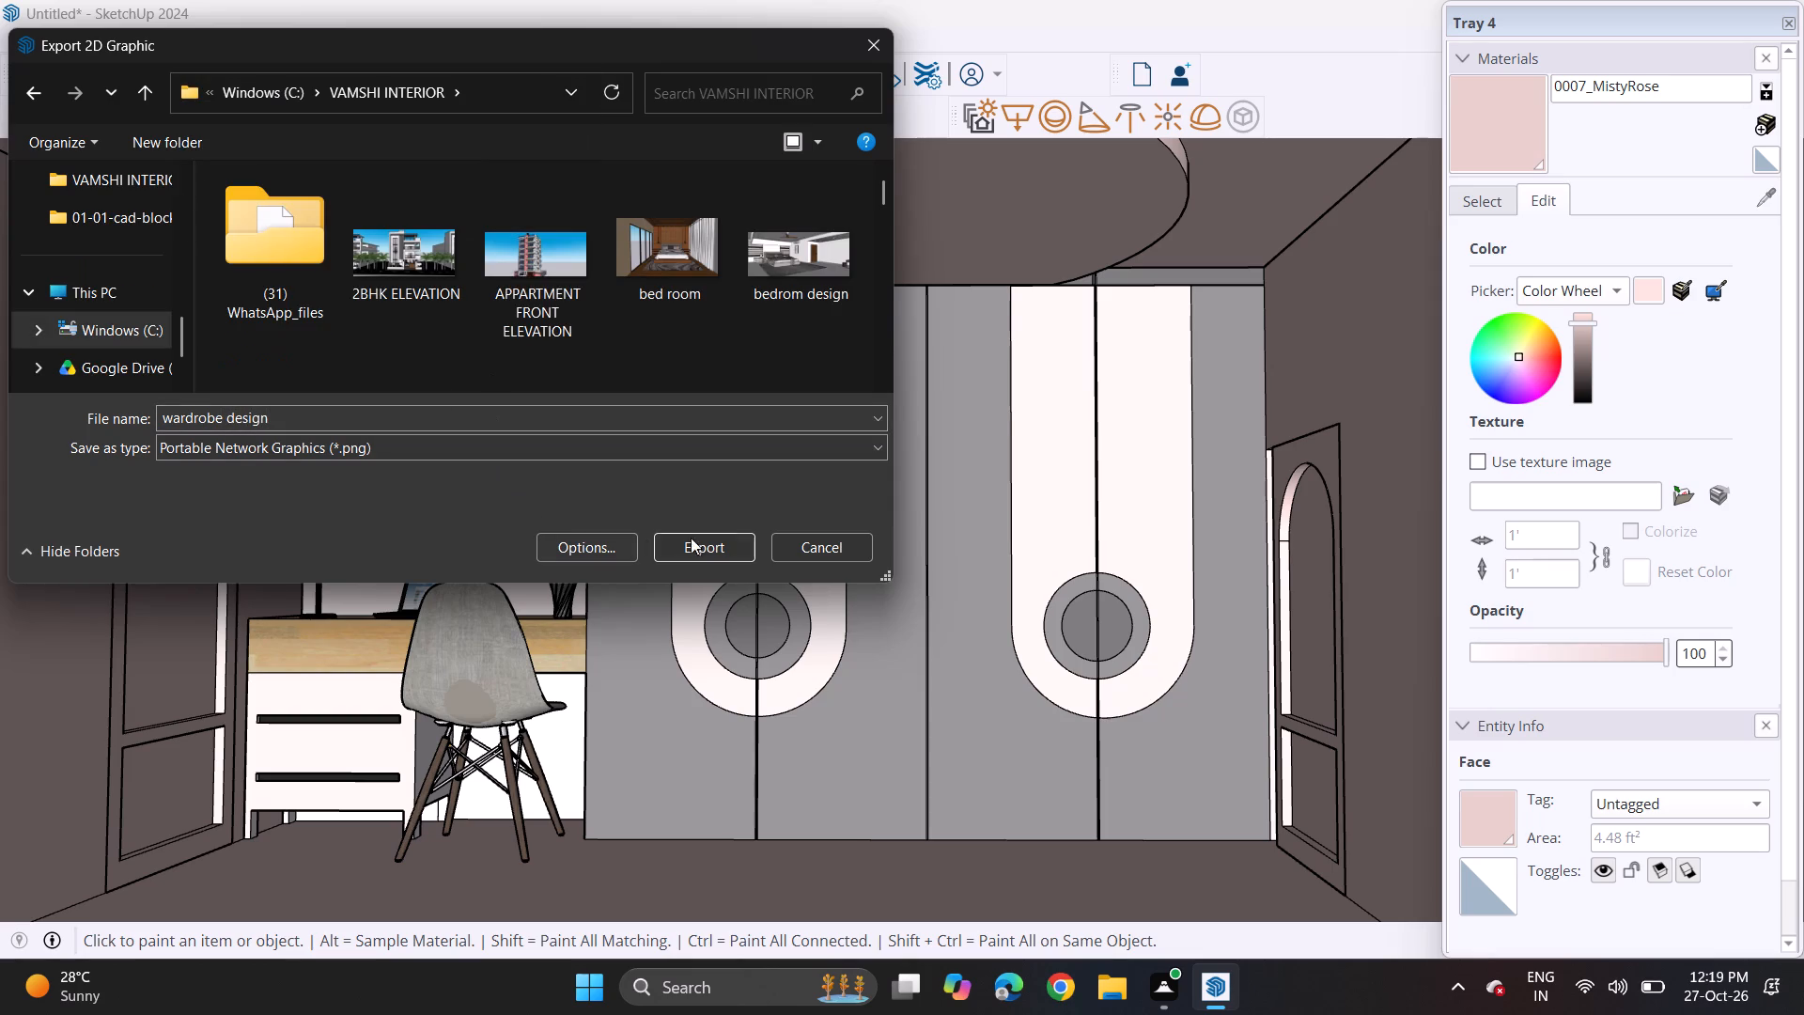
click(719, 546)
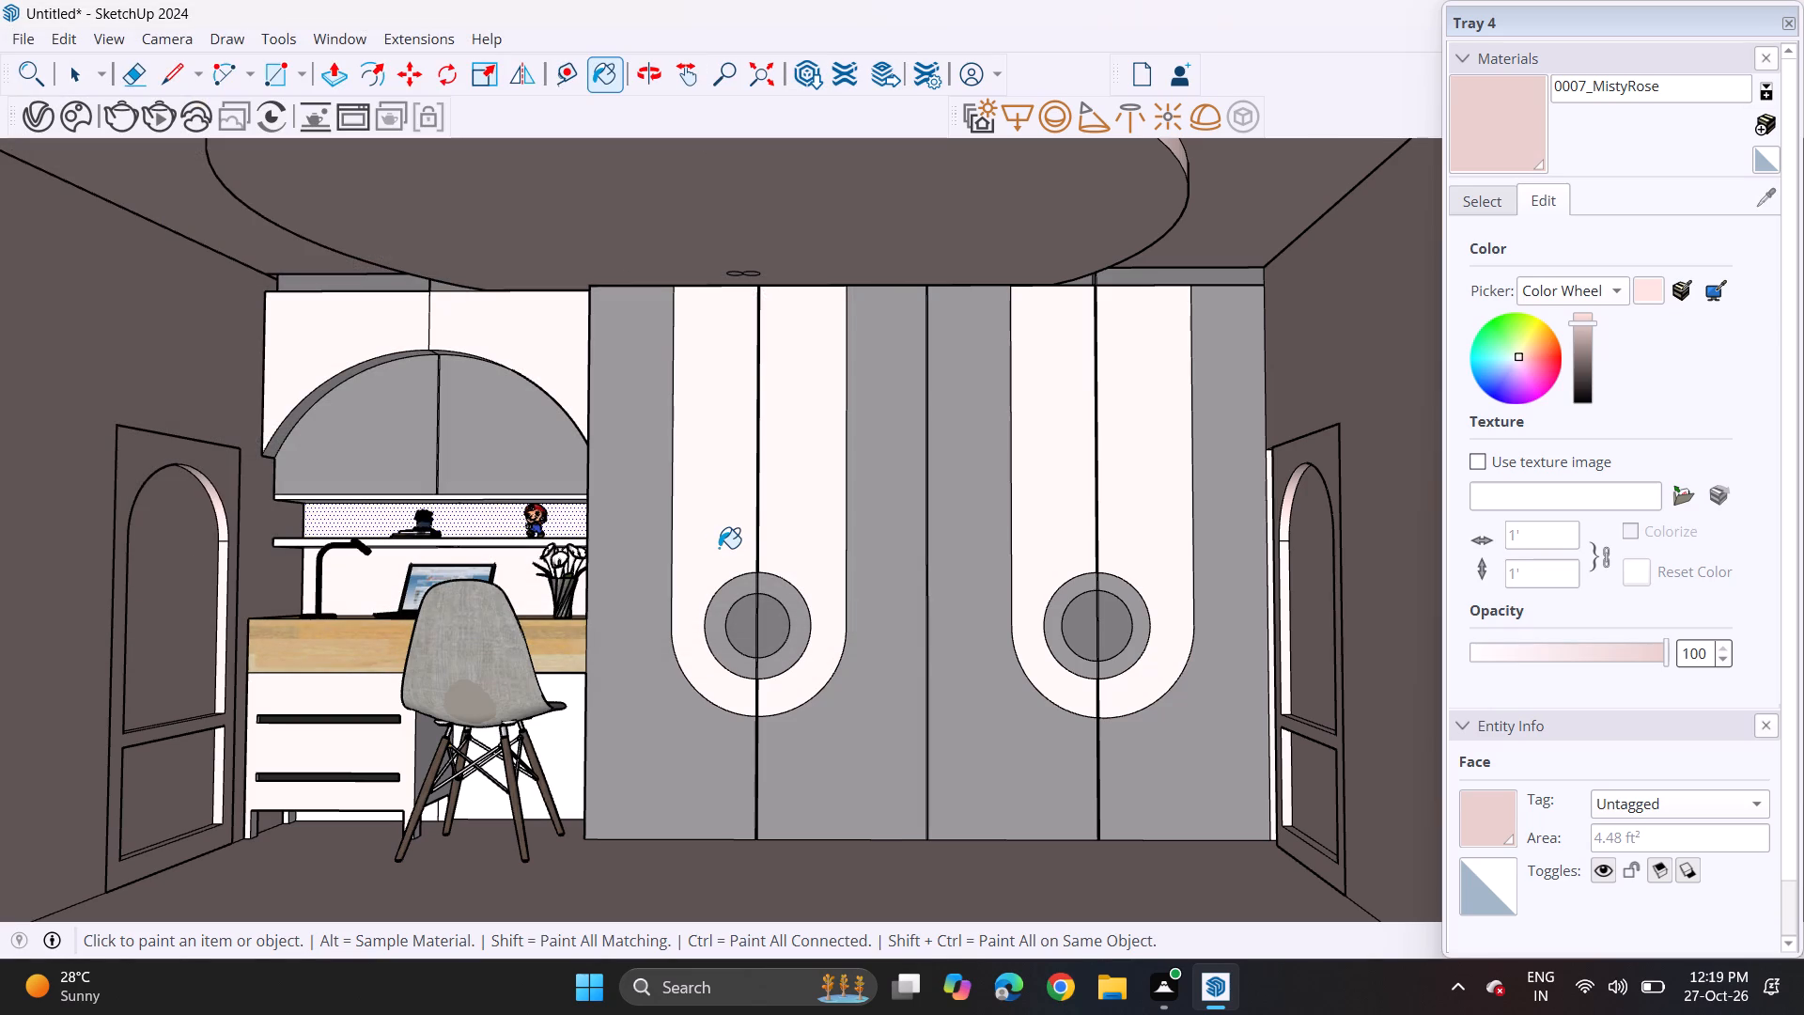
Save the model as "wardrobe design" in the VAMSHI INTERIOR folder.
click(23, 42)
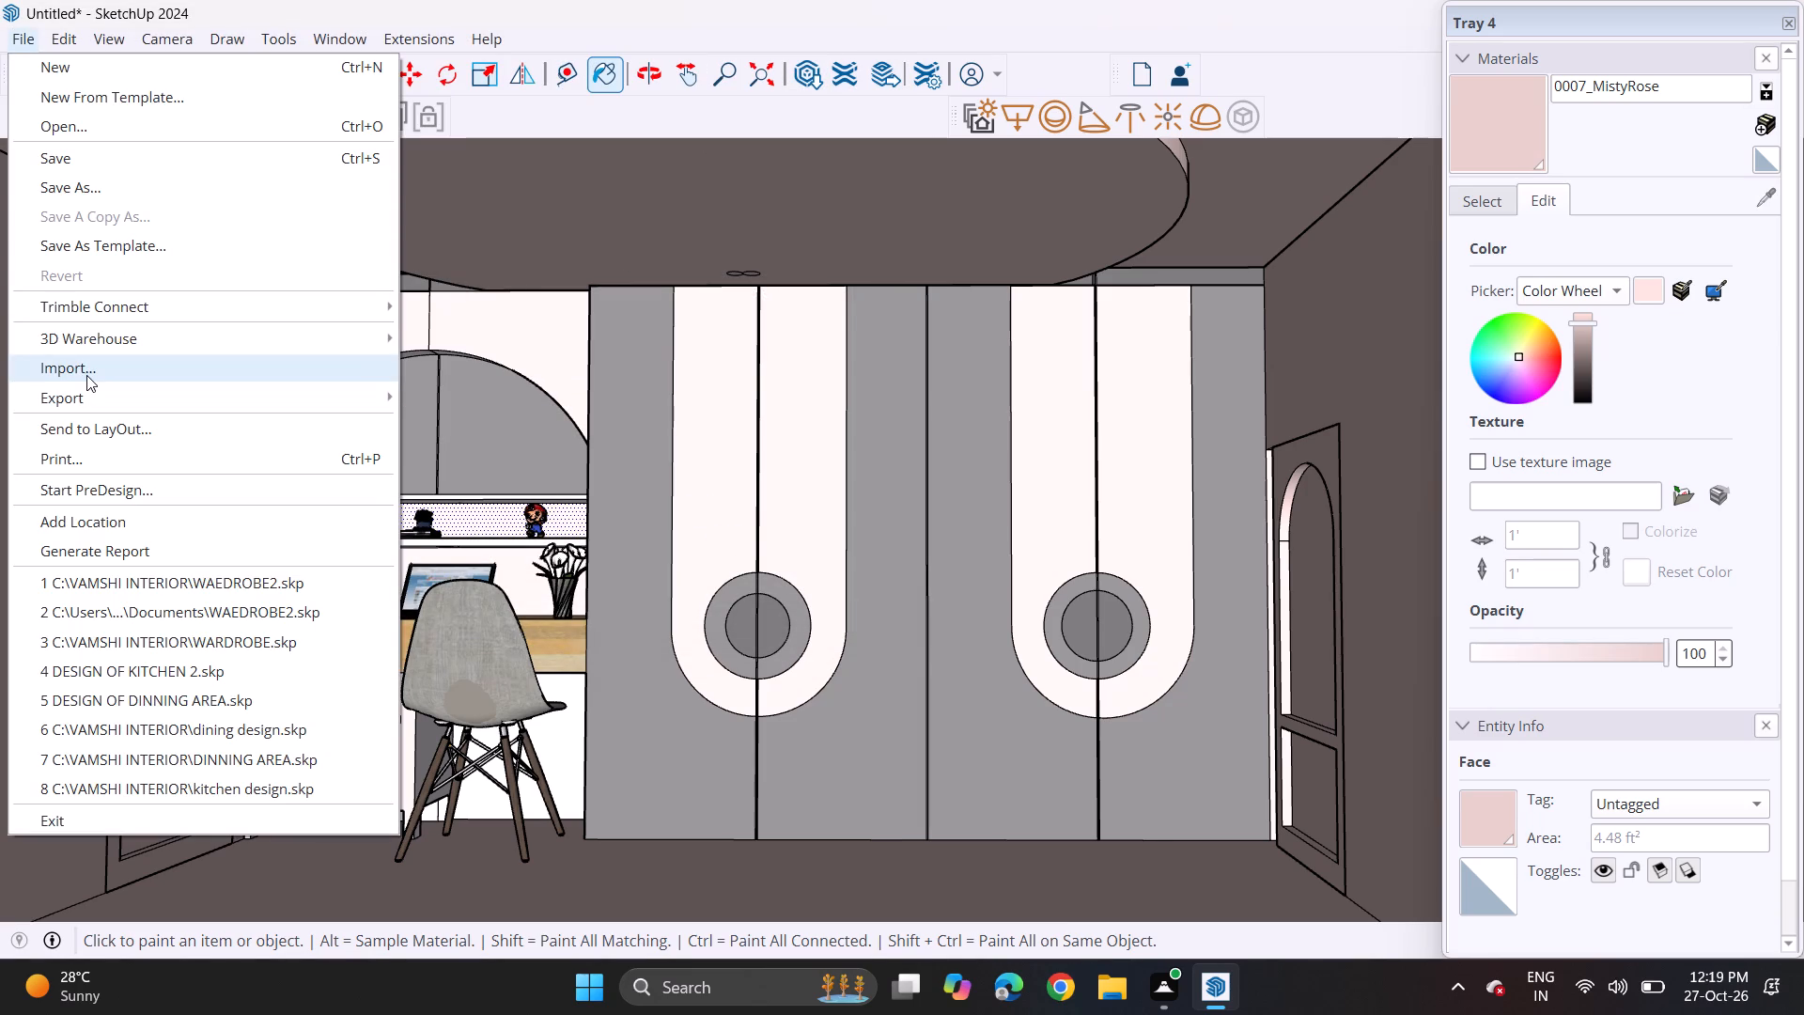
click(132, 193)
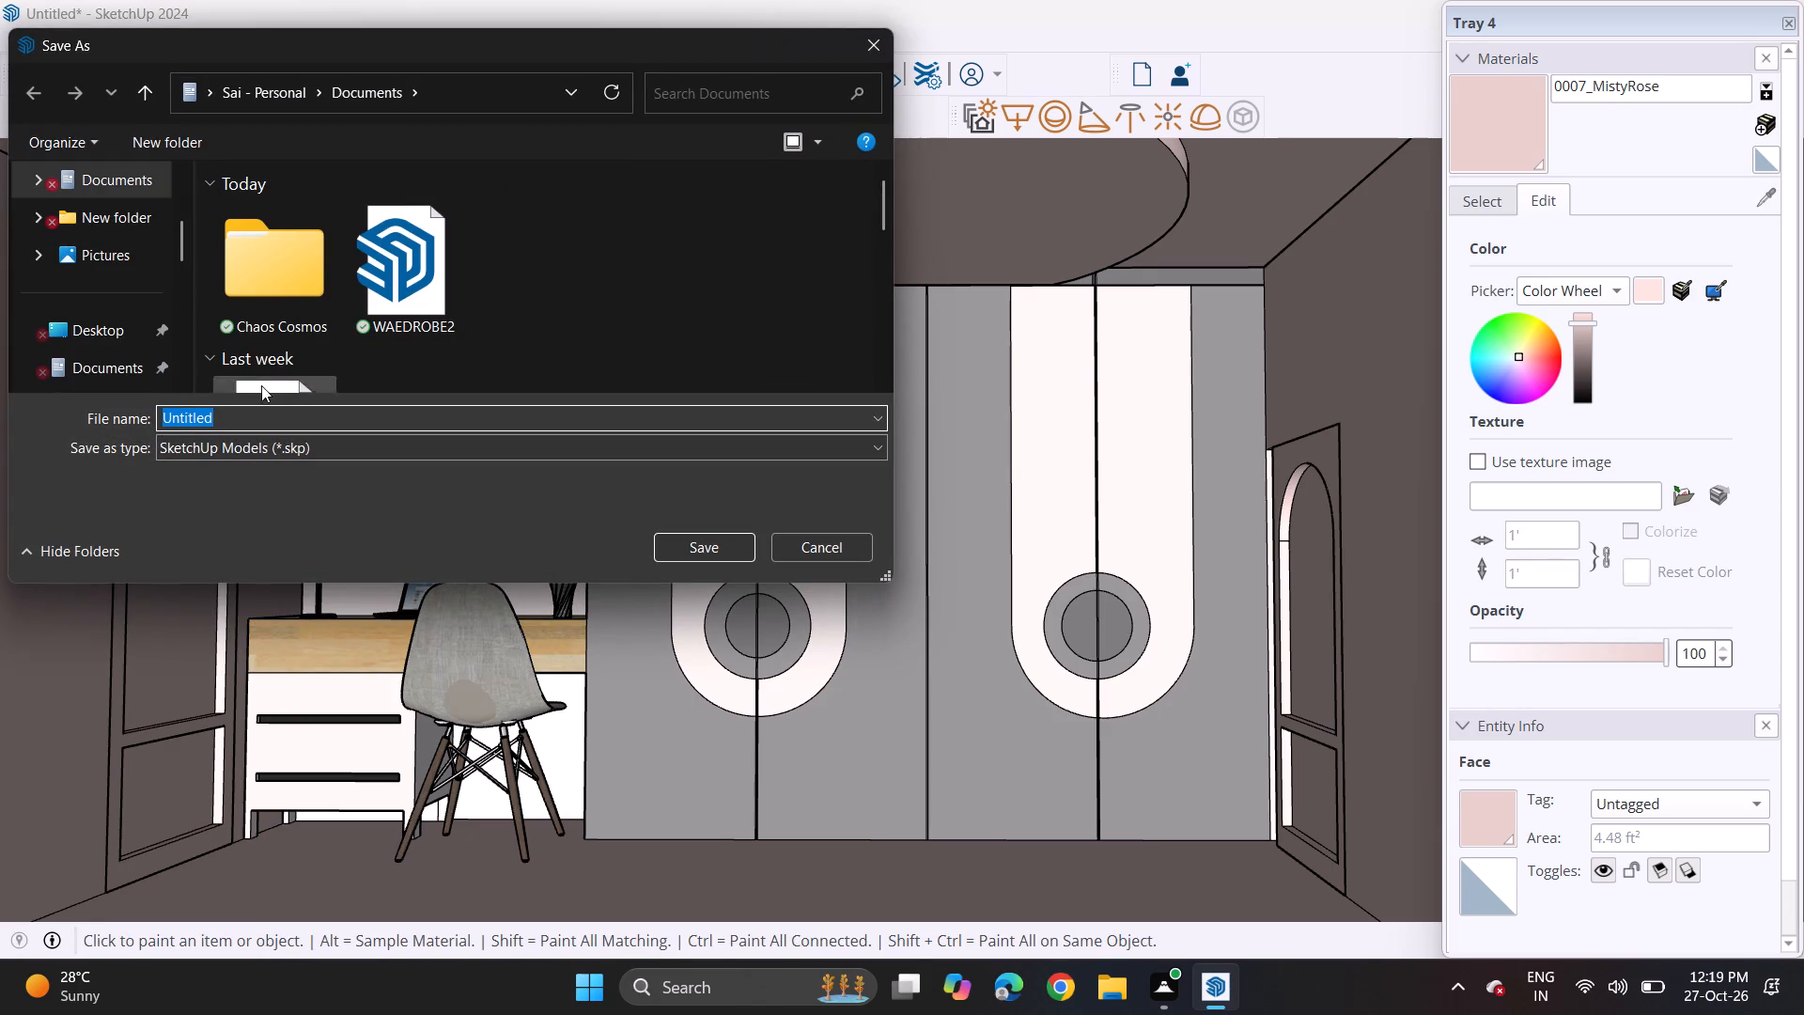
click(555, 93)
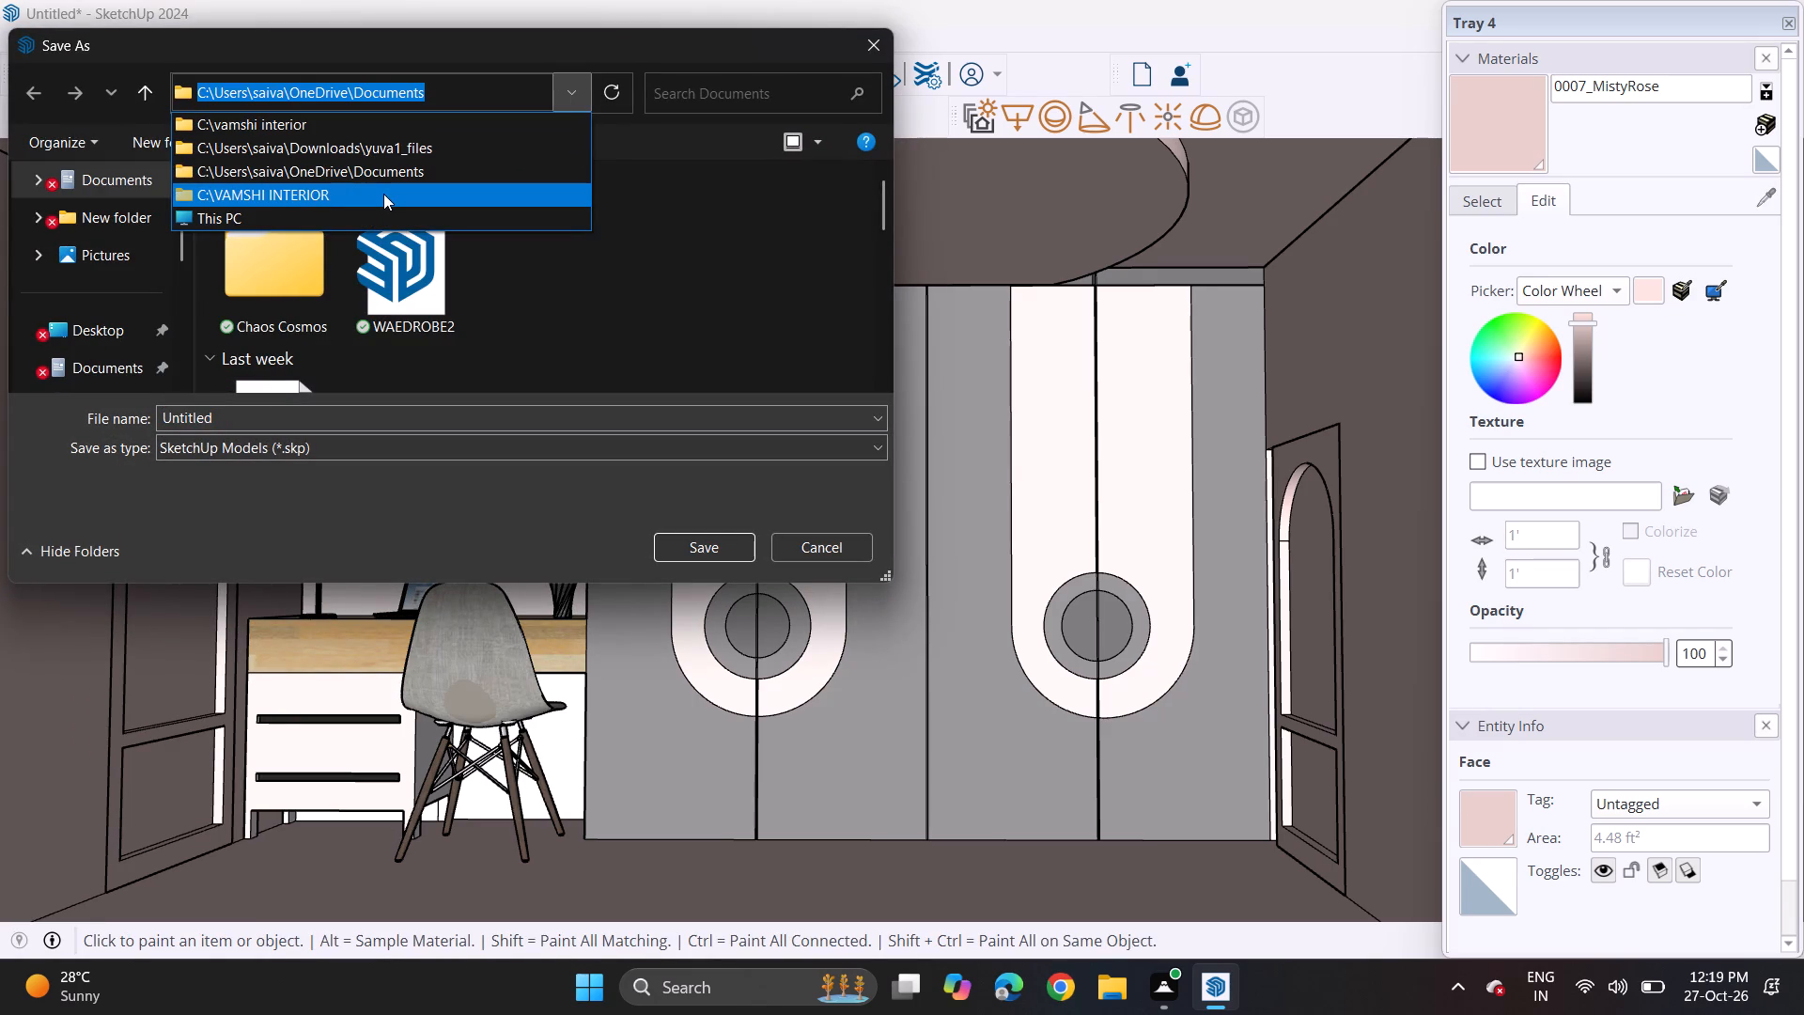
click(383, 194)
click(293, 416)
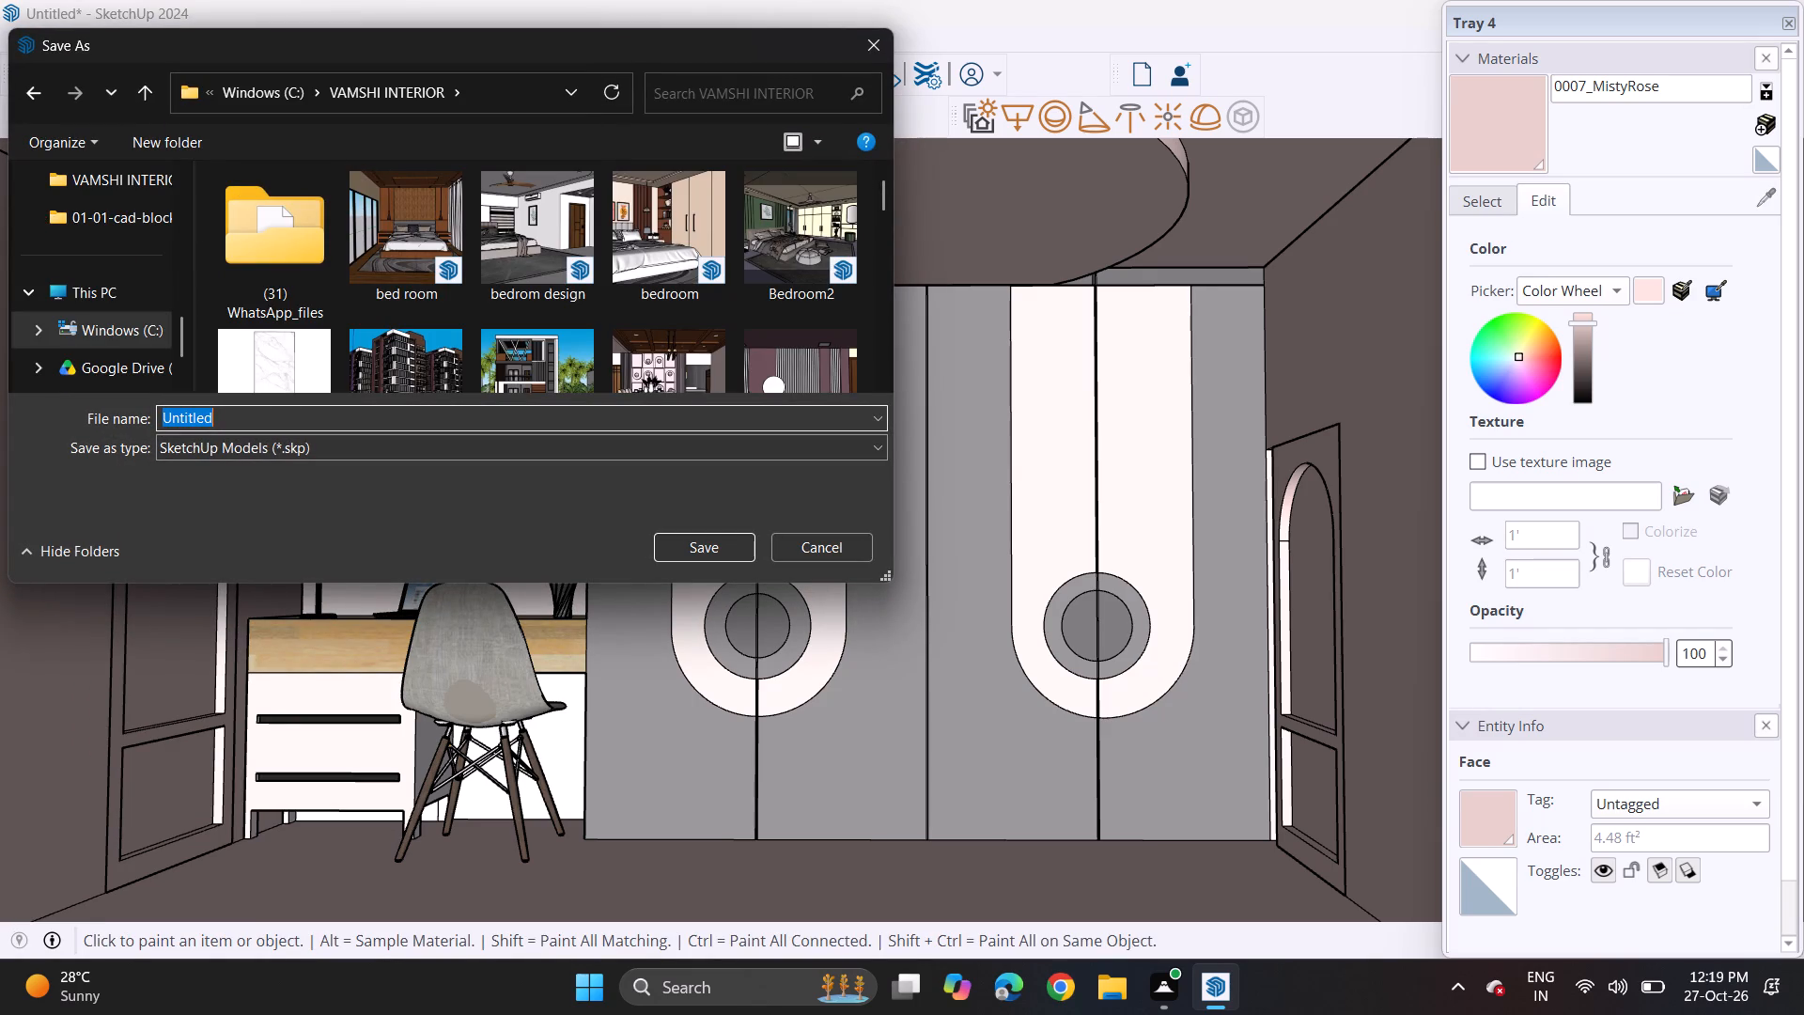
key(BackSpace)
text(ward)
text(robe)
key(space)
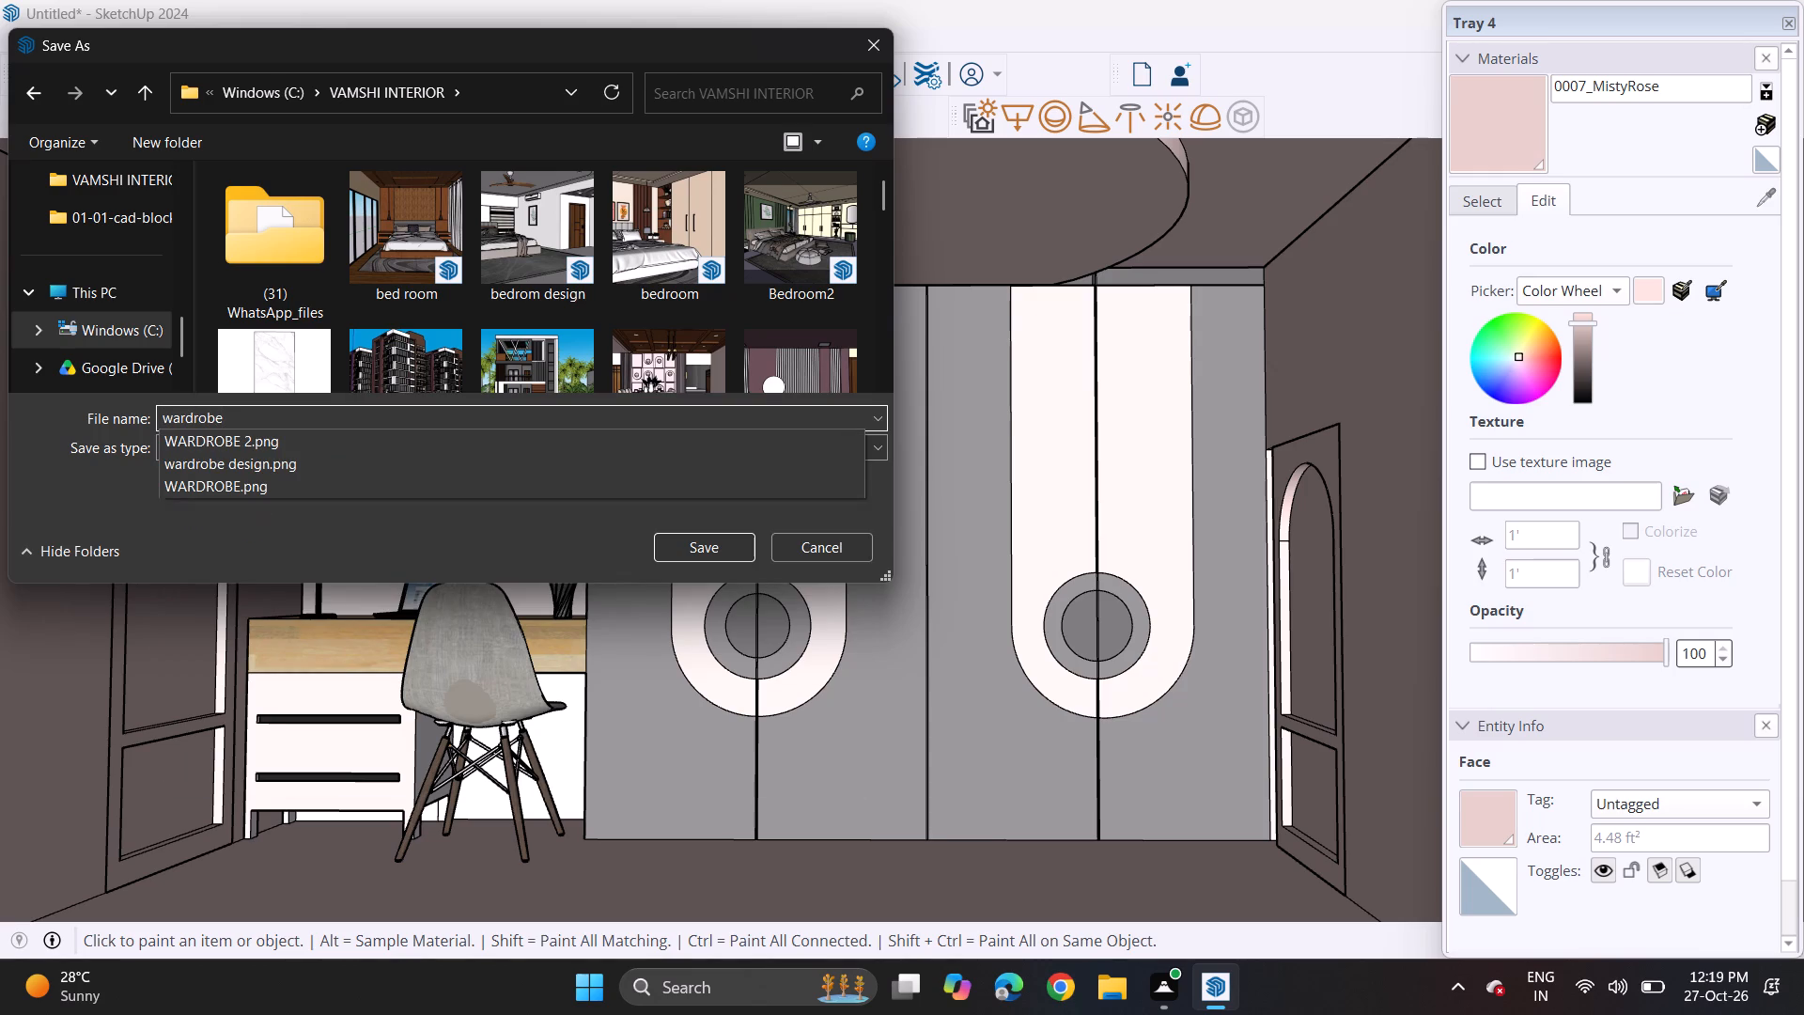
text(design)
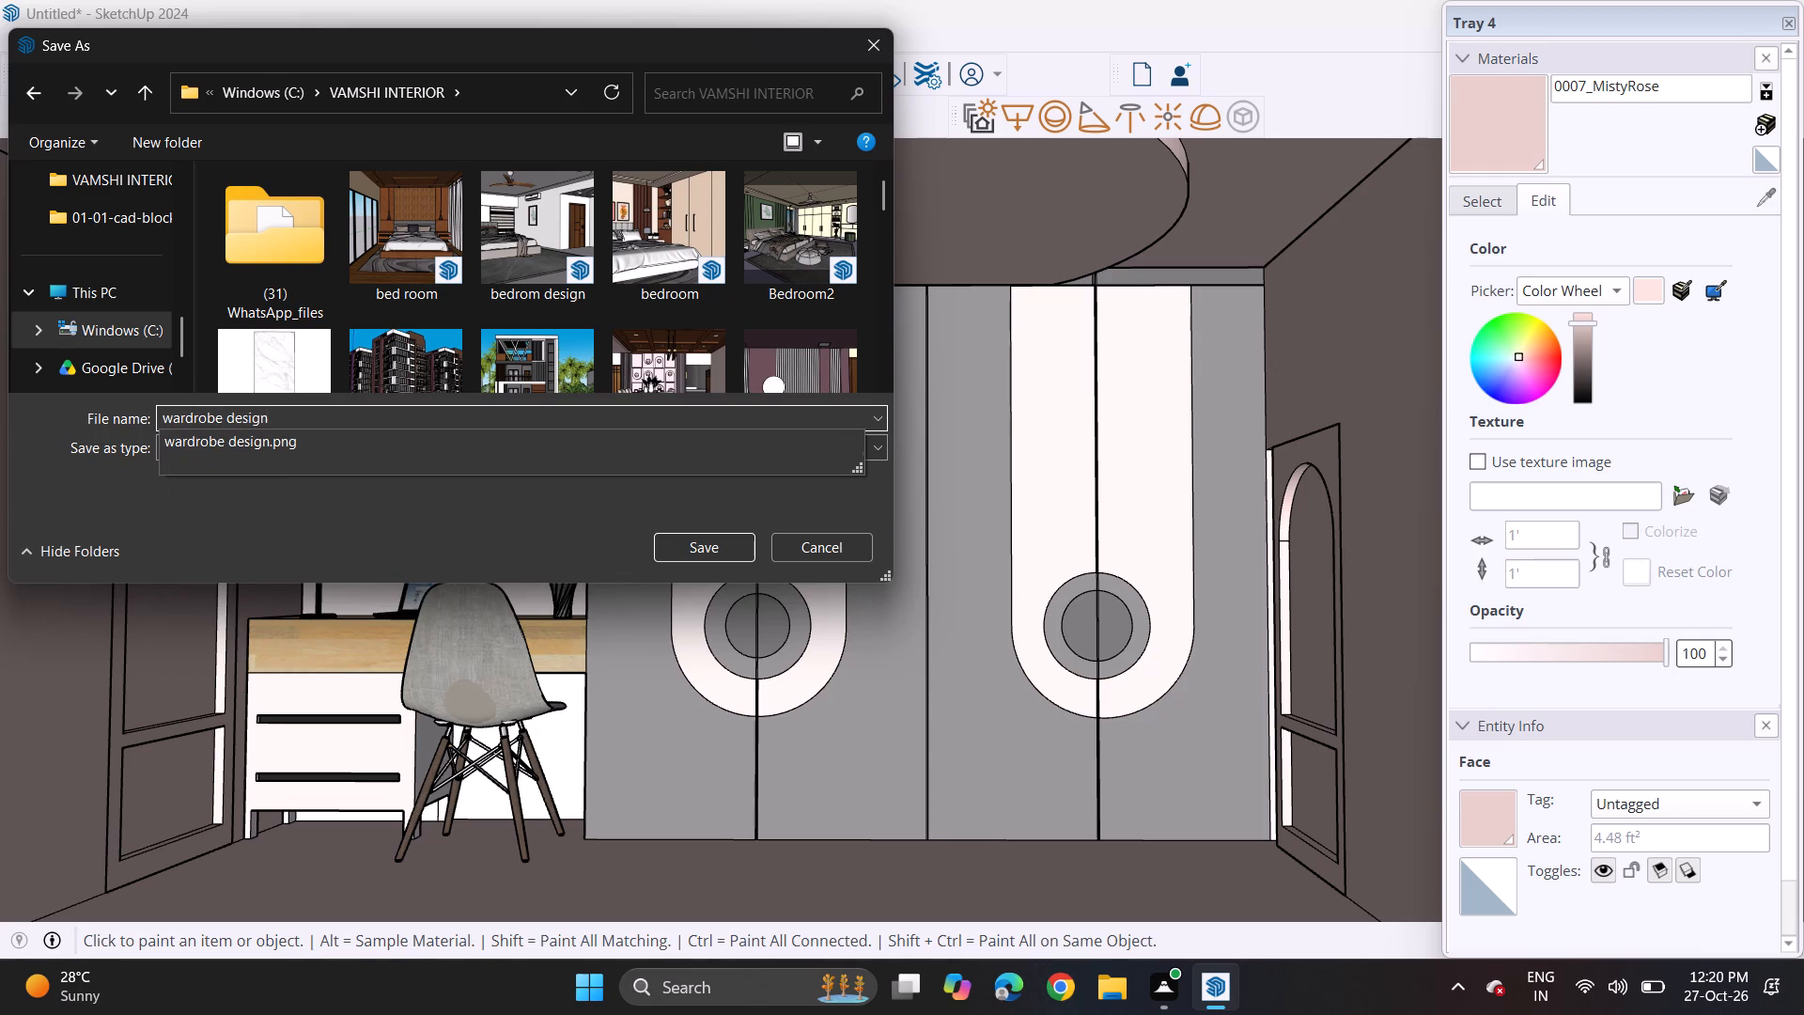
click(703, 554)
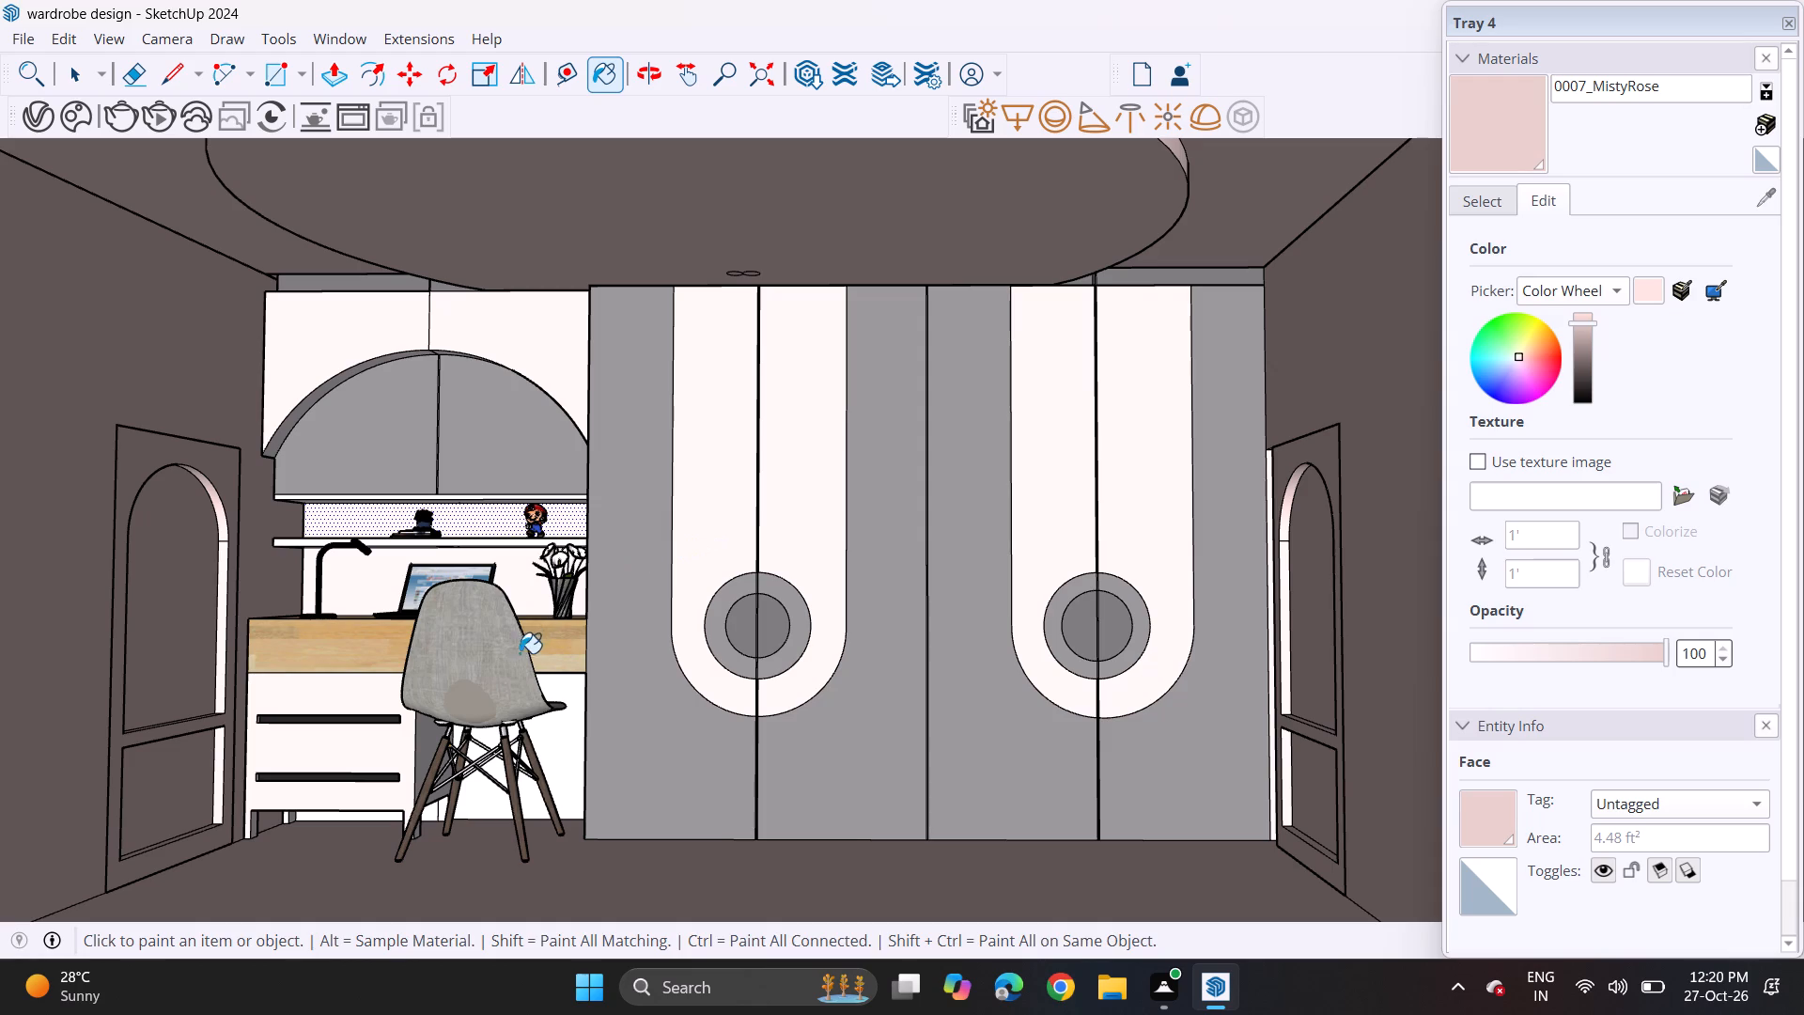
Explode the desk chair's outer component and paint the chair inside it with 0007_MistyRose.
key(space)
click(499, 664)
right_click(497, 664)
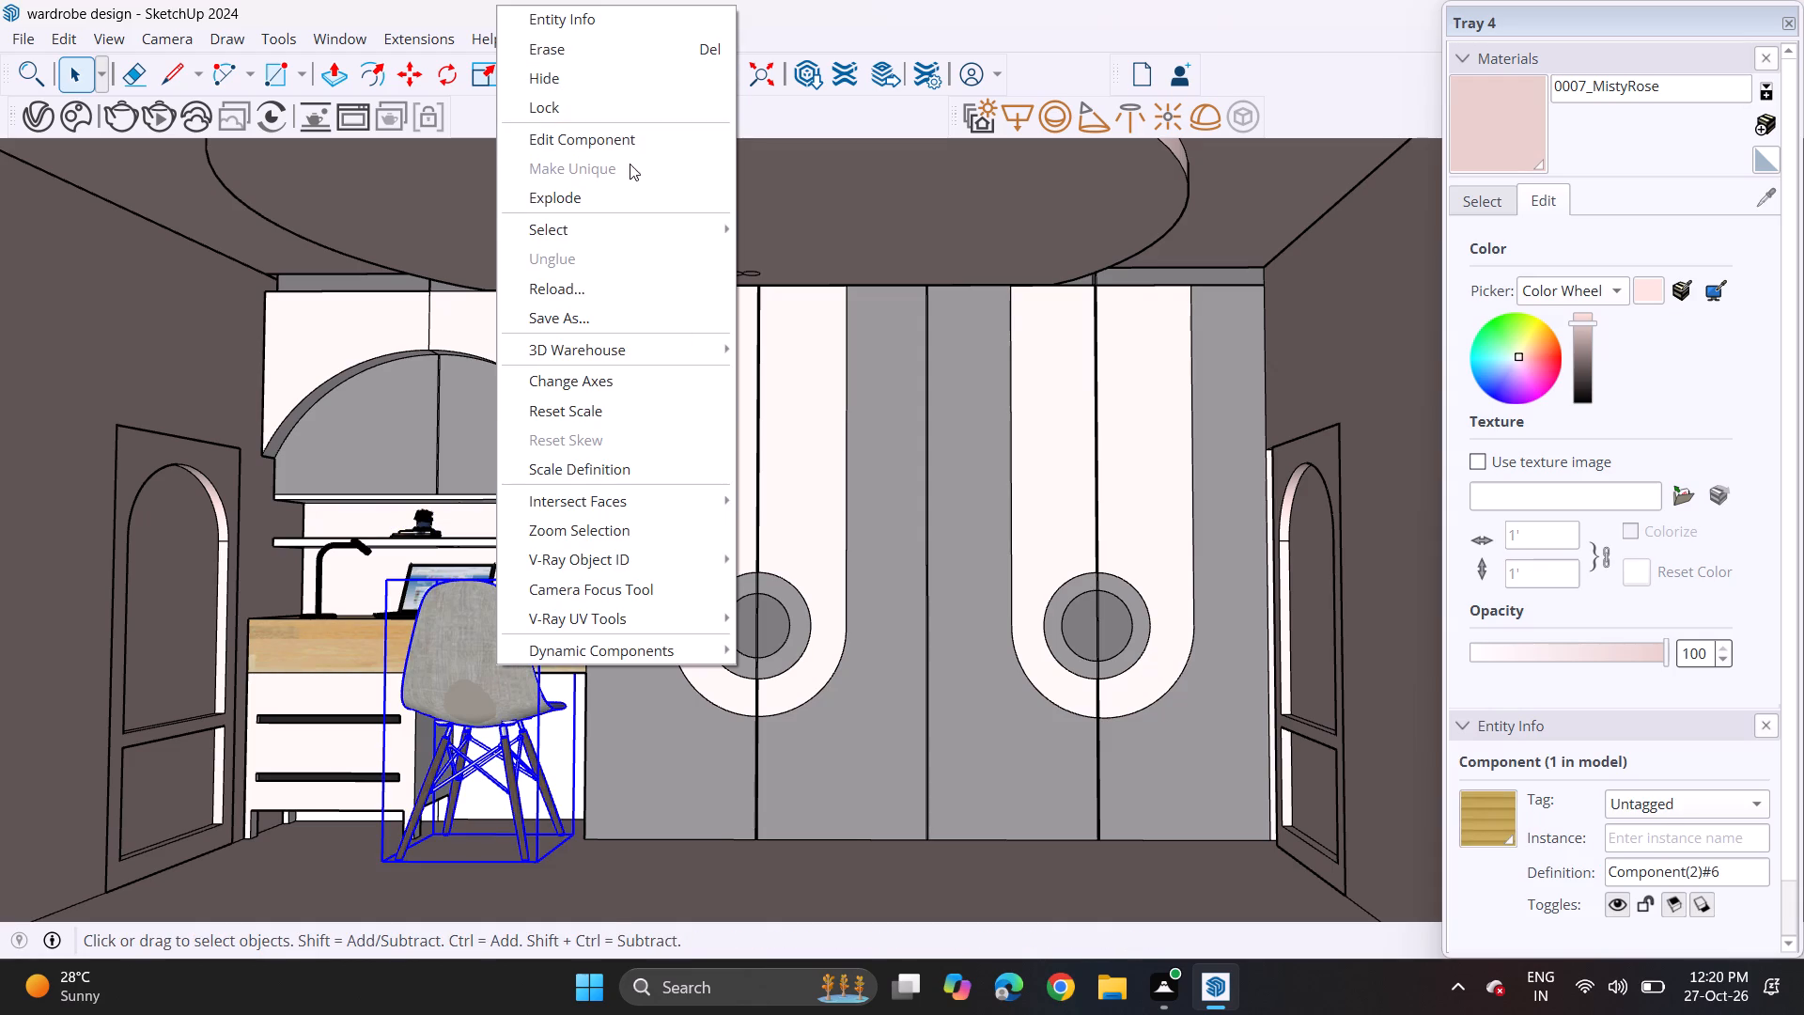
click(611, 204)
click(1503, 126)
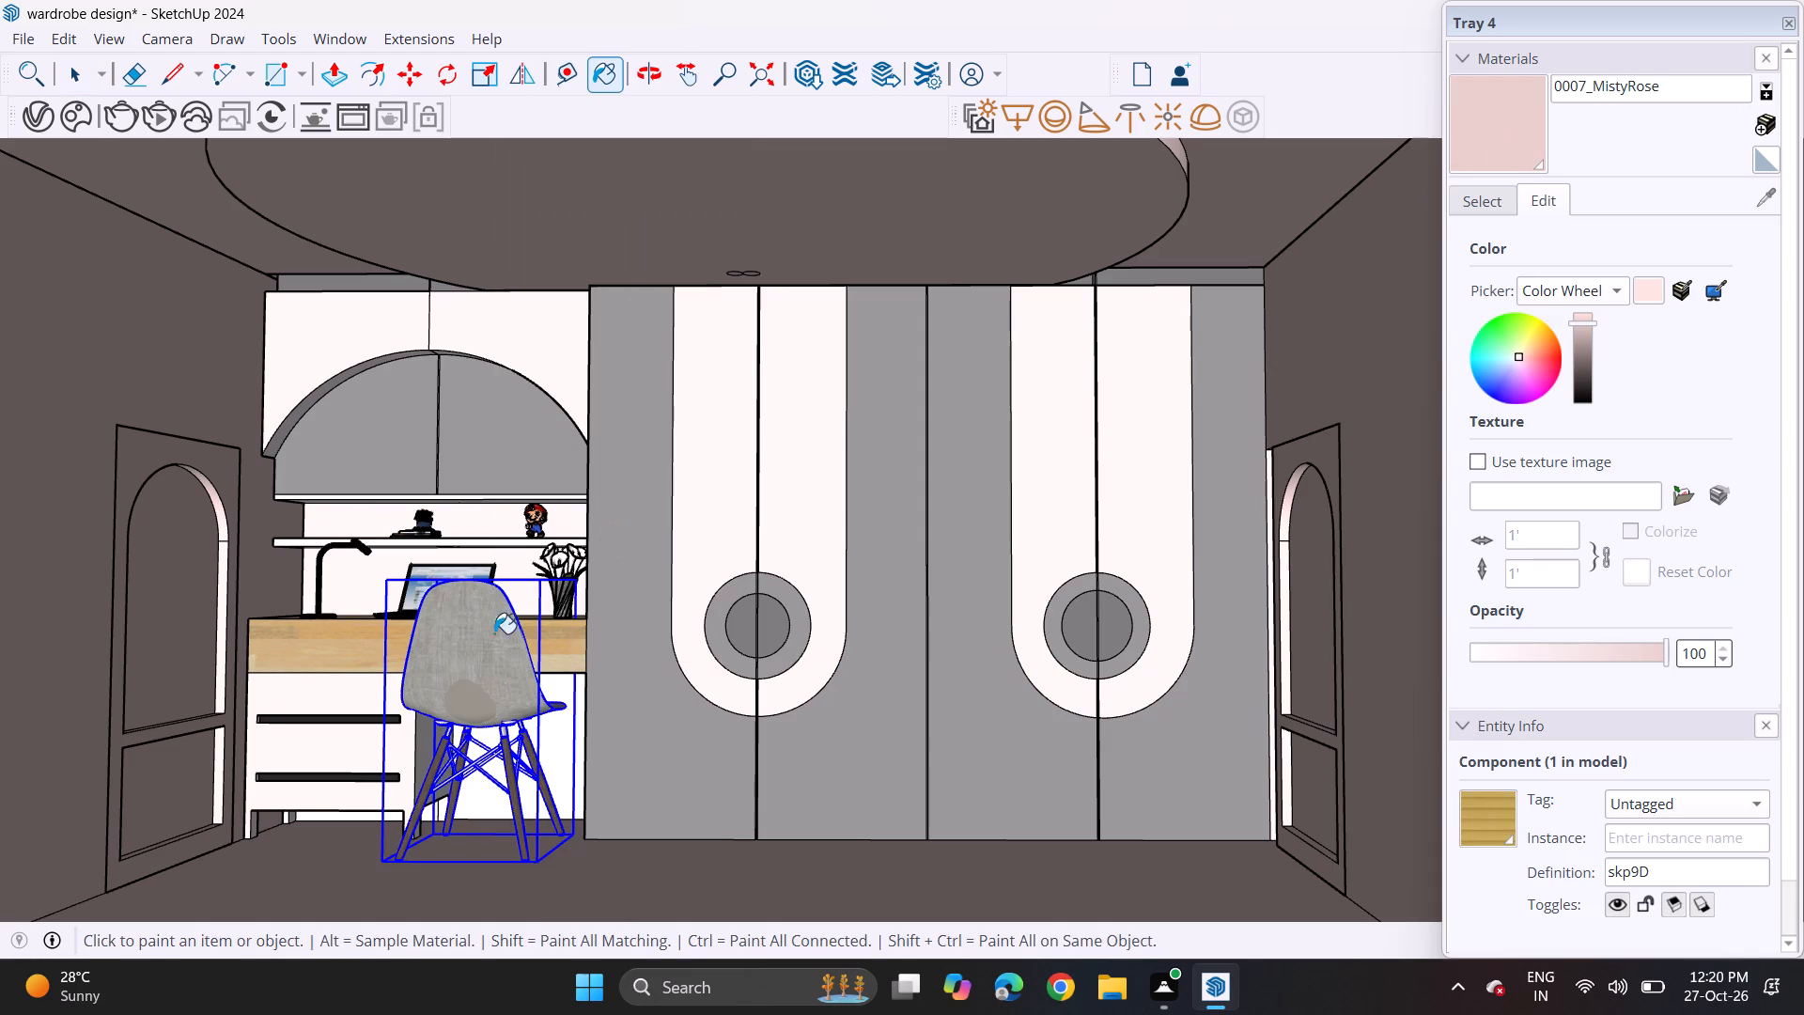
click(488, 643)
Open the chair component and its nested seat shell, paint the shell with 0007_MistyRose, and leave component editing.
key(space)
right_click(444, 676)
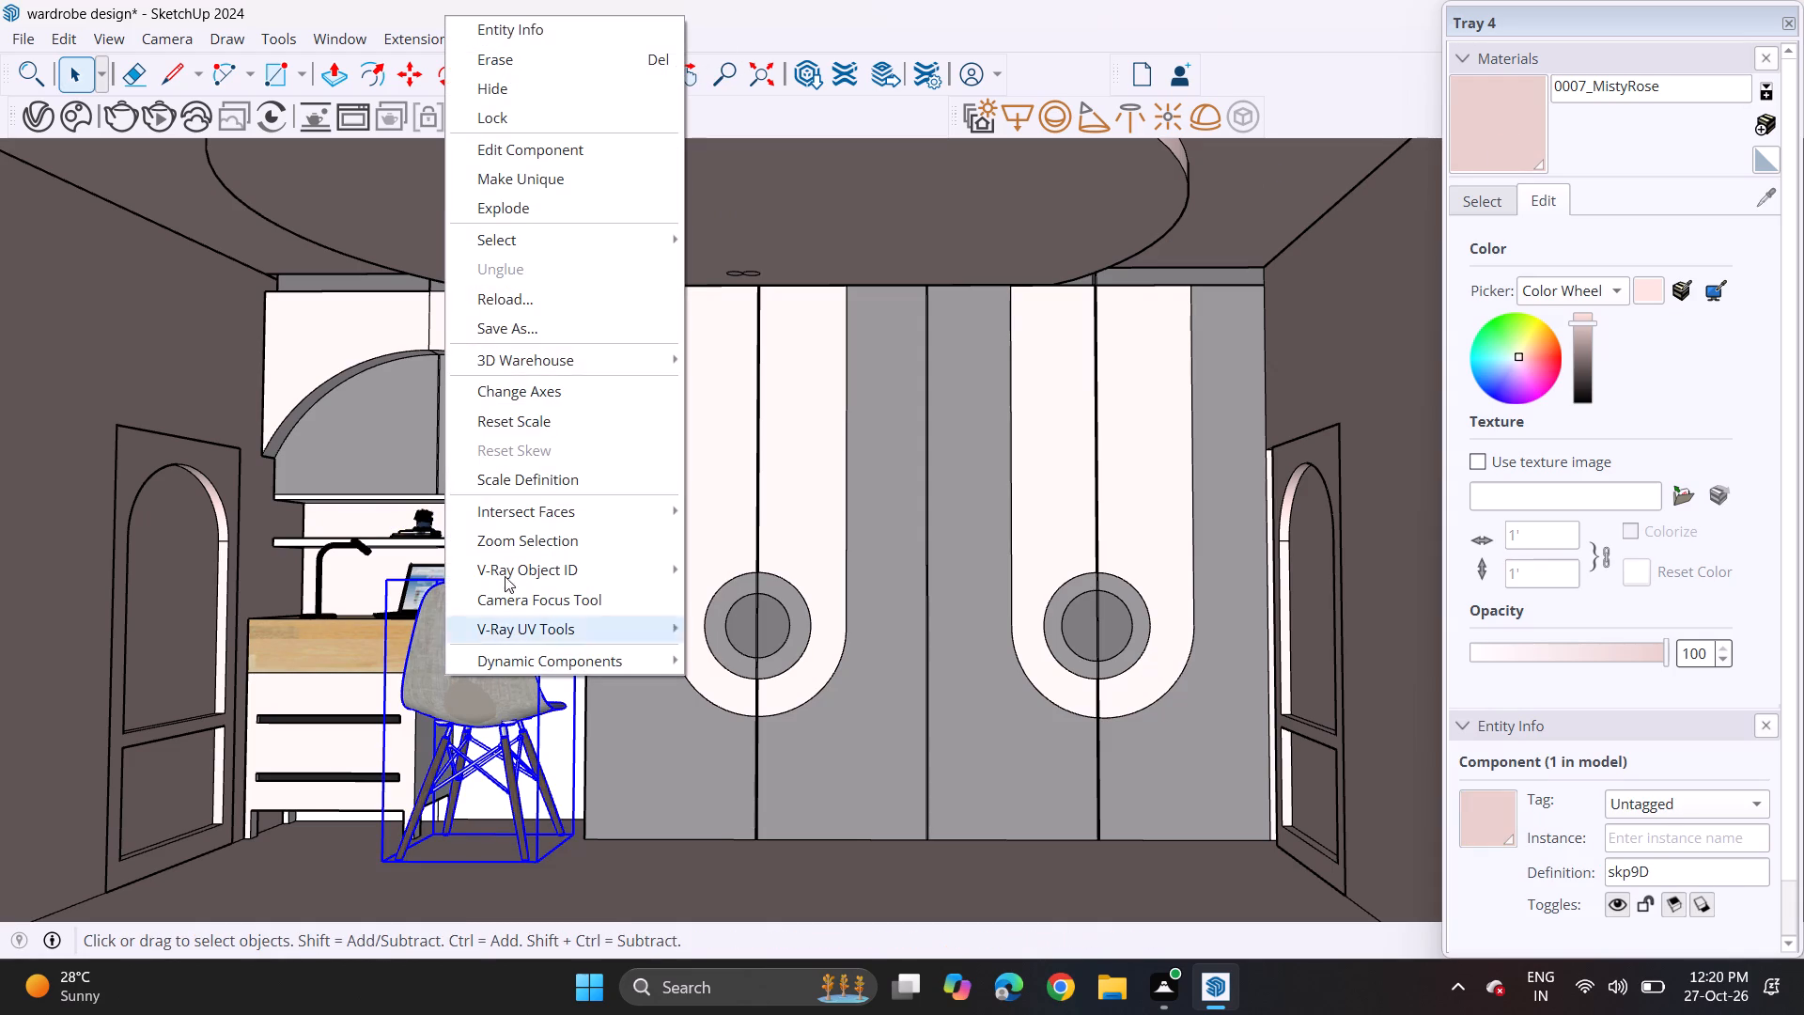
click(532, 152)
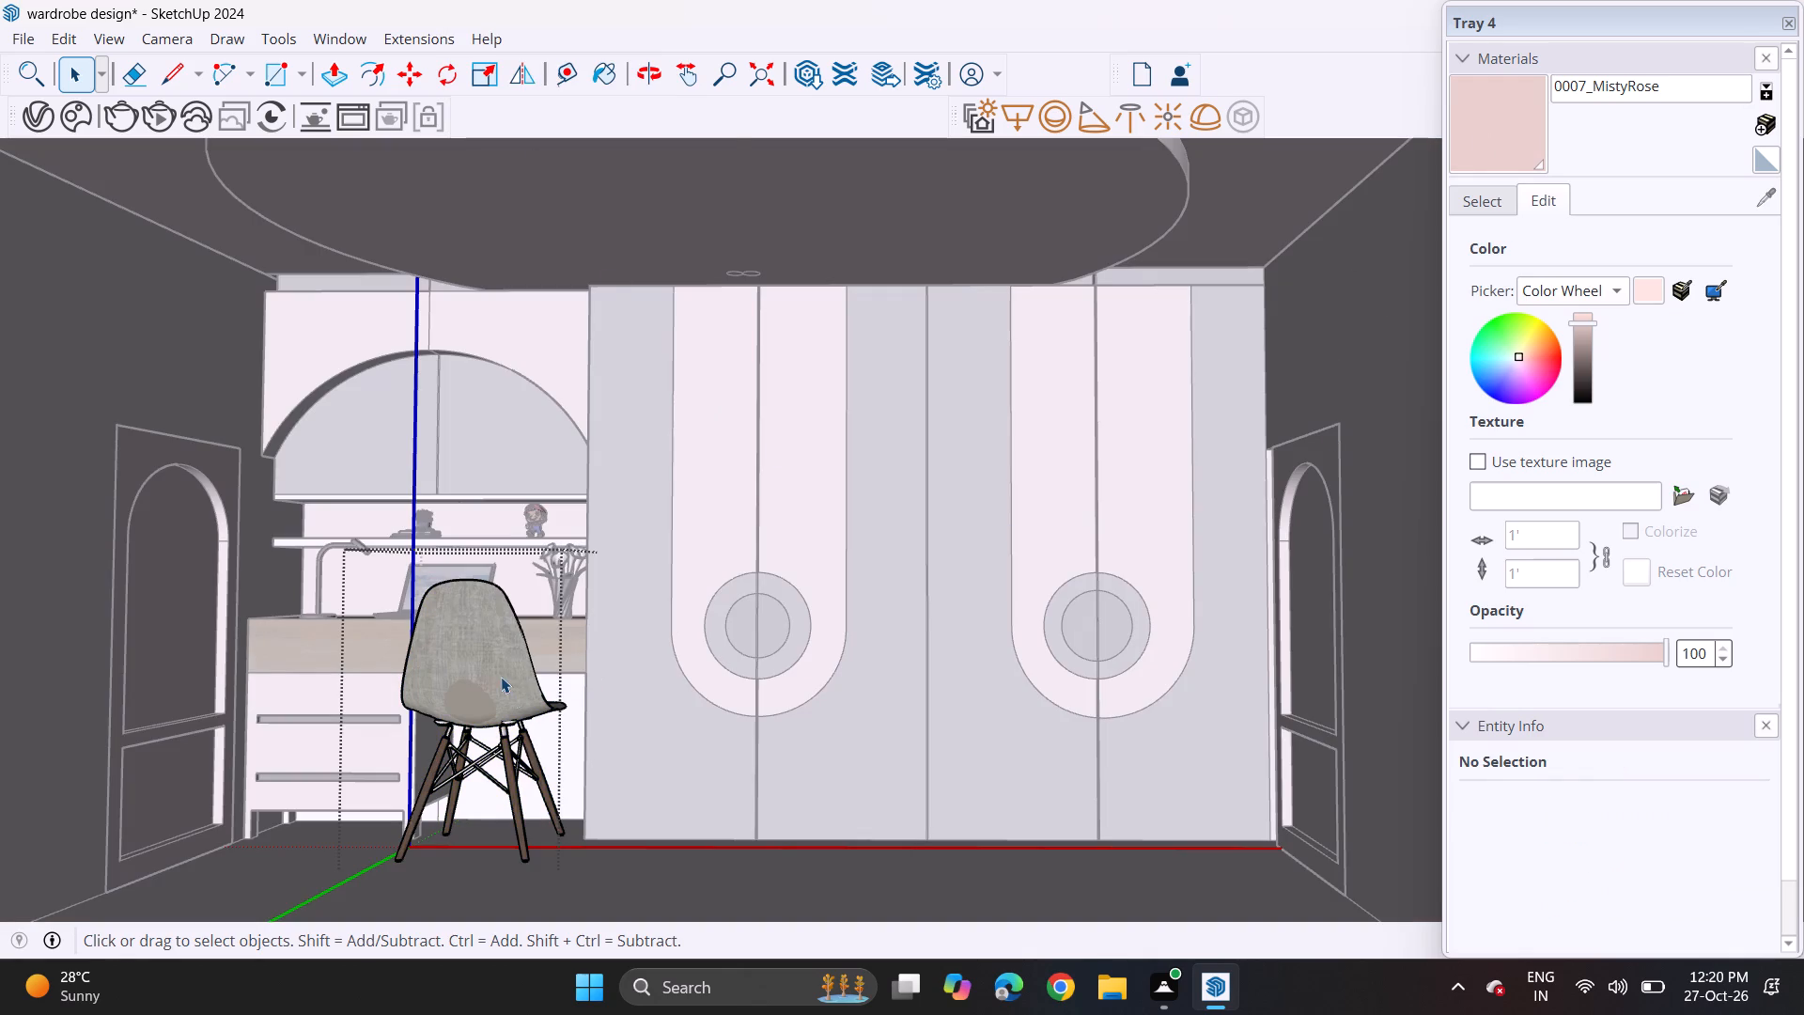
click(501, 677)
right_click(501, 677)
click(568, 133)
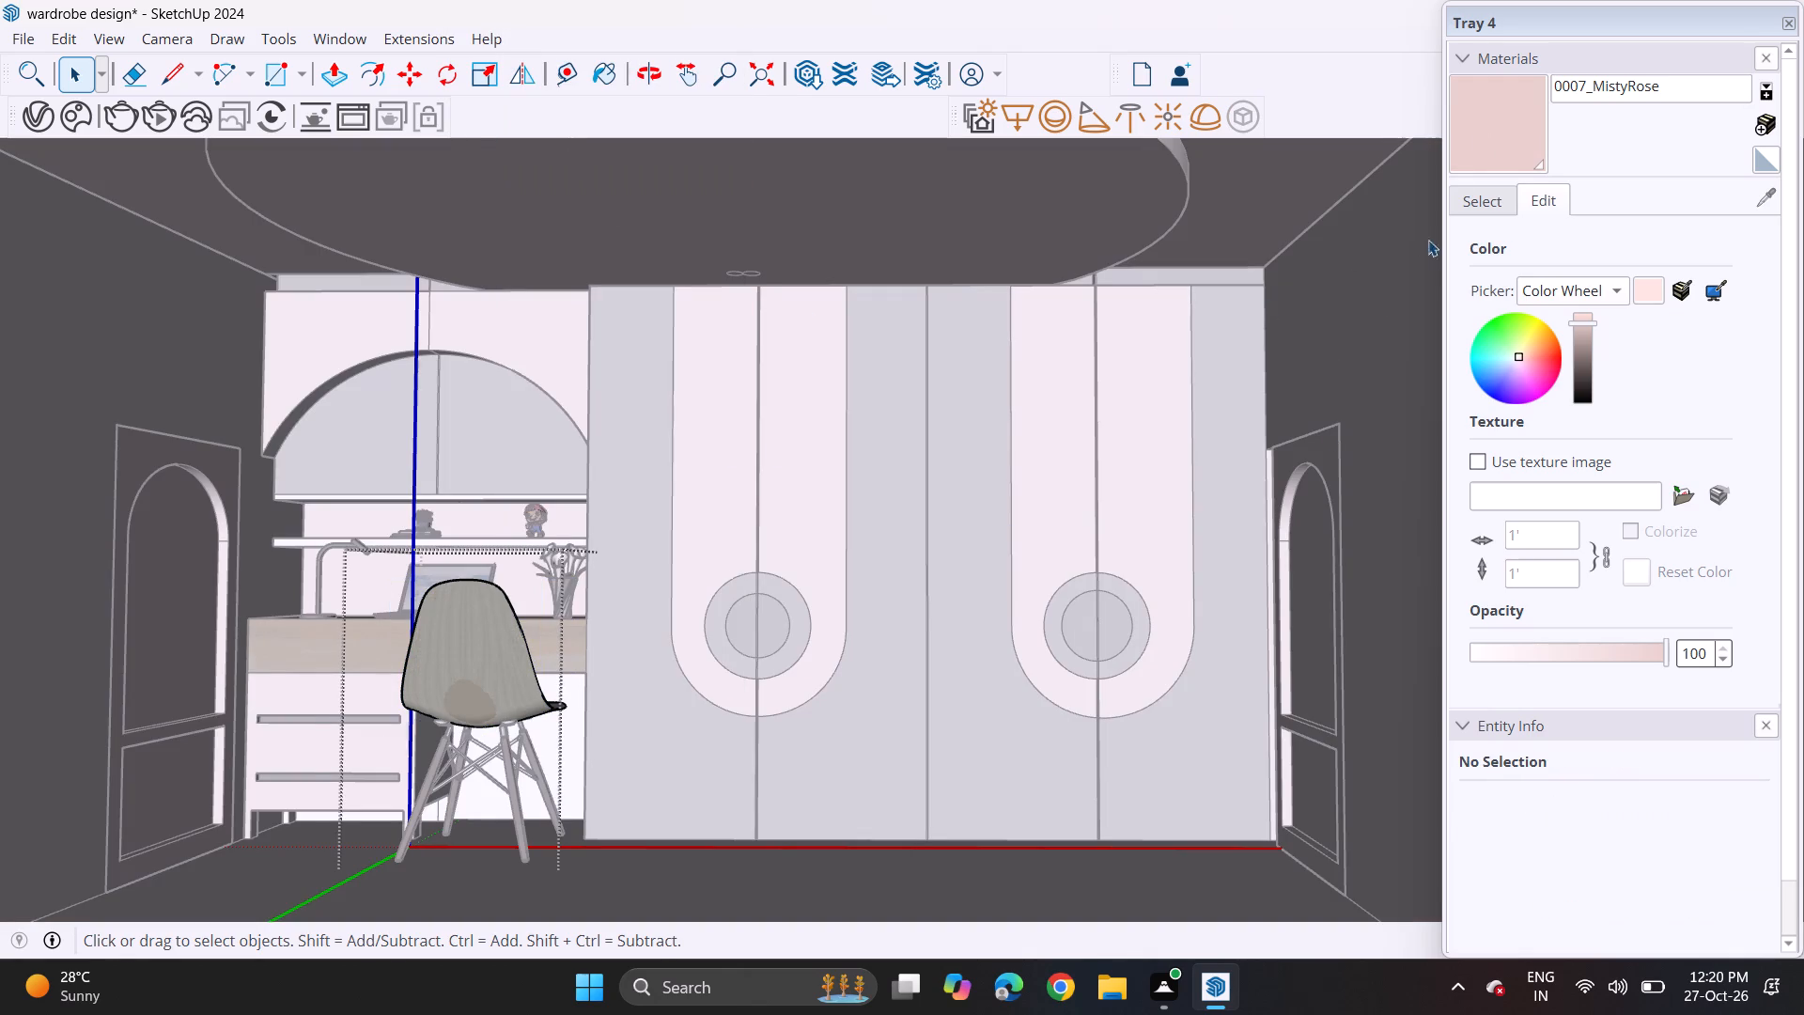
click(1491, 116)
click(448, 636)
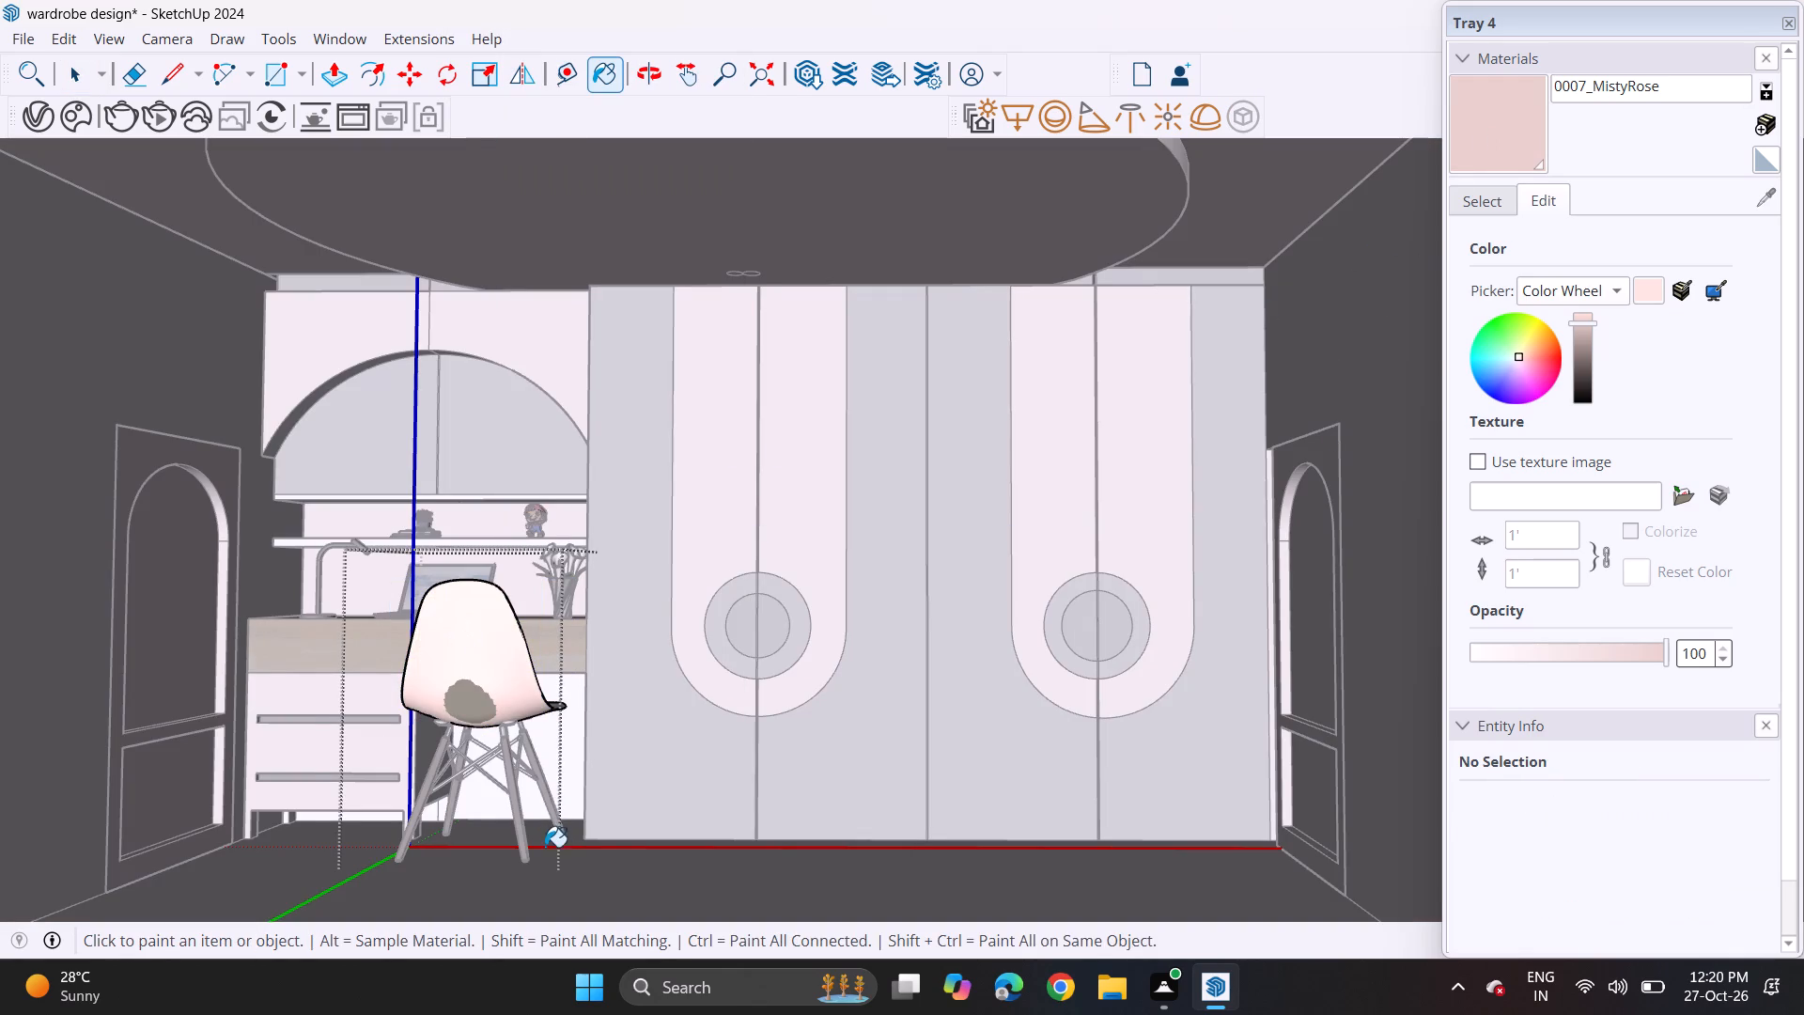
key(space)
click(622, 874)
click(622, 874)
click(621, 874)
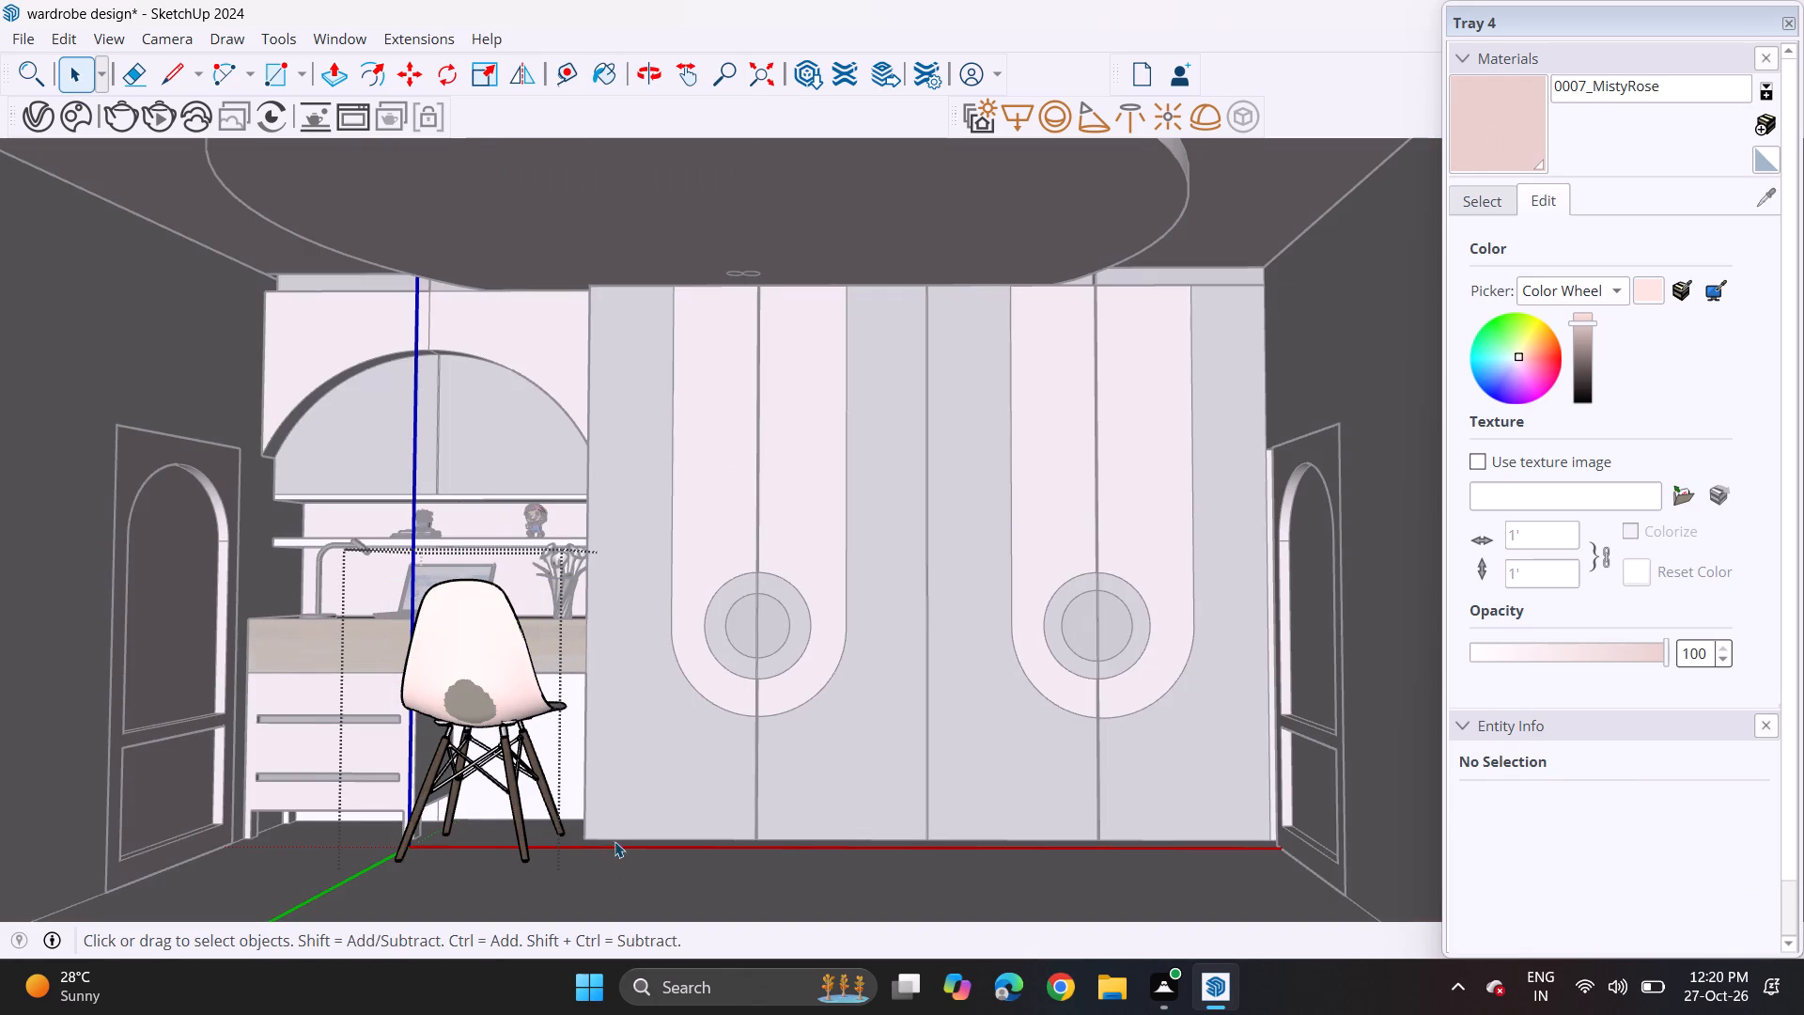
click(105, 295)
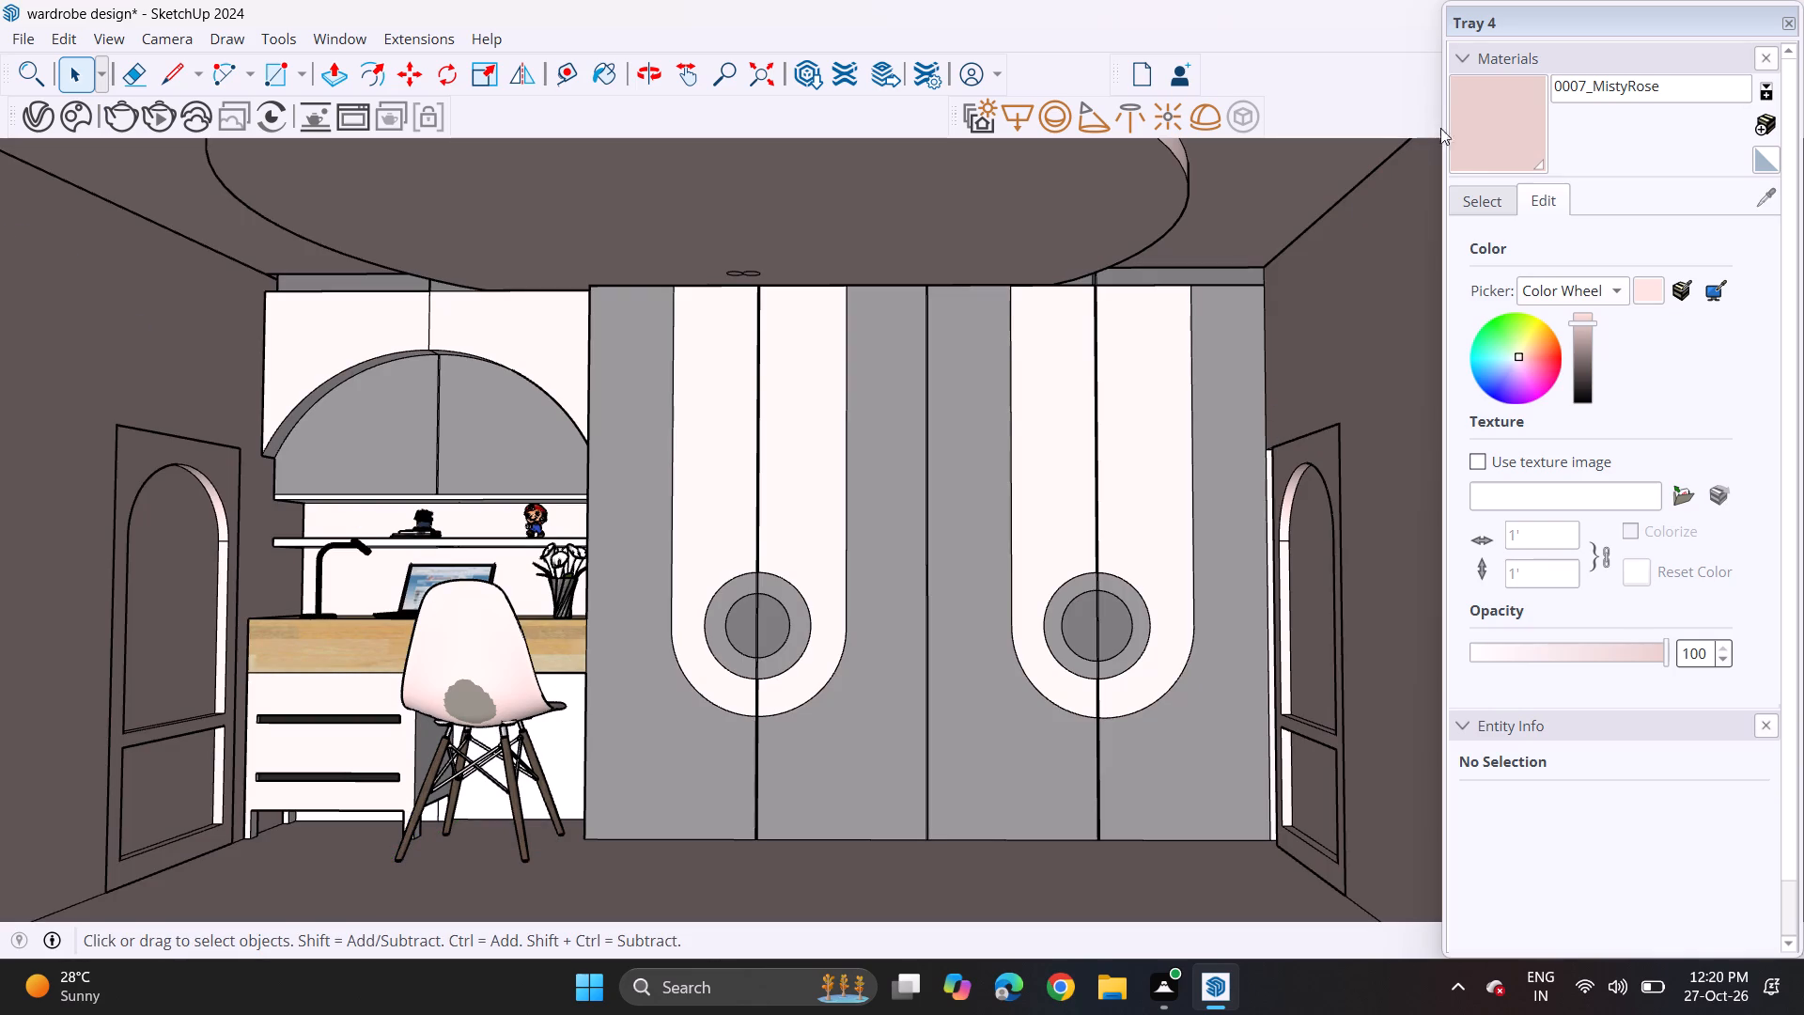
Try to paint the grey patch on the chair's back with 0007_MistyRose, reopening the chair component for editing.
click(1466, 167)
click(466, 710)
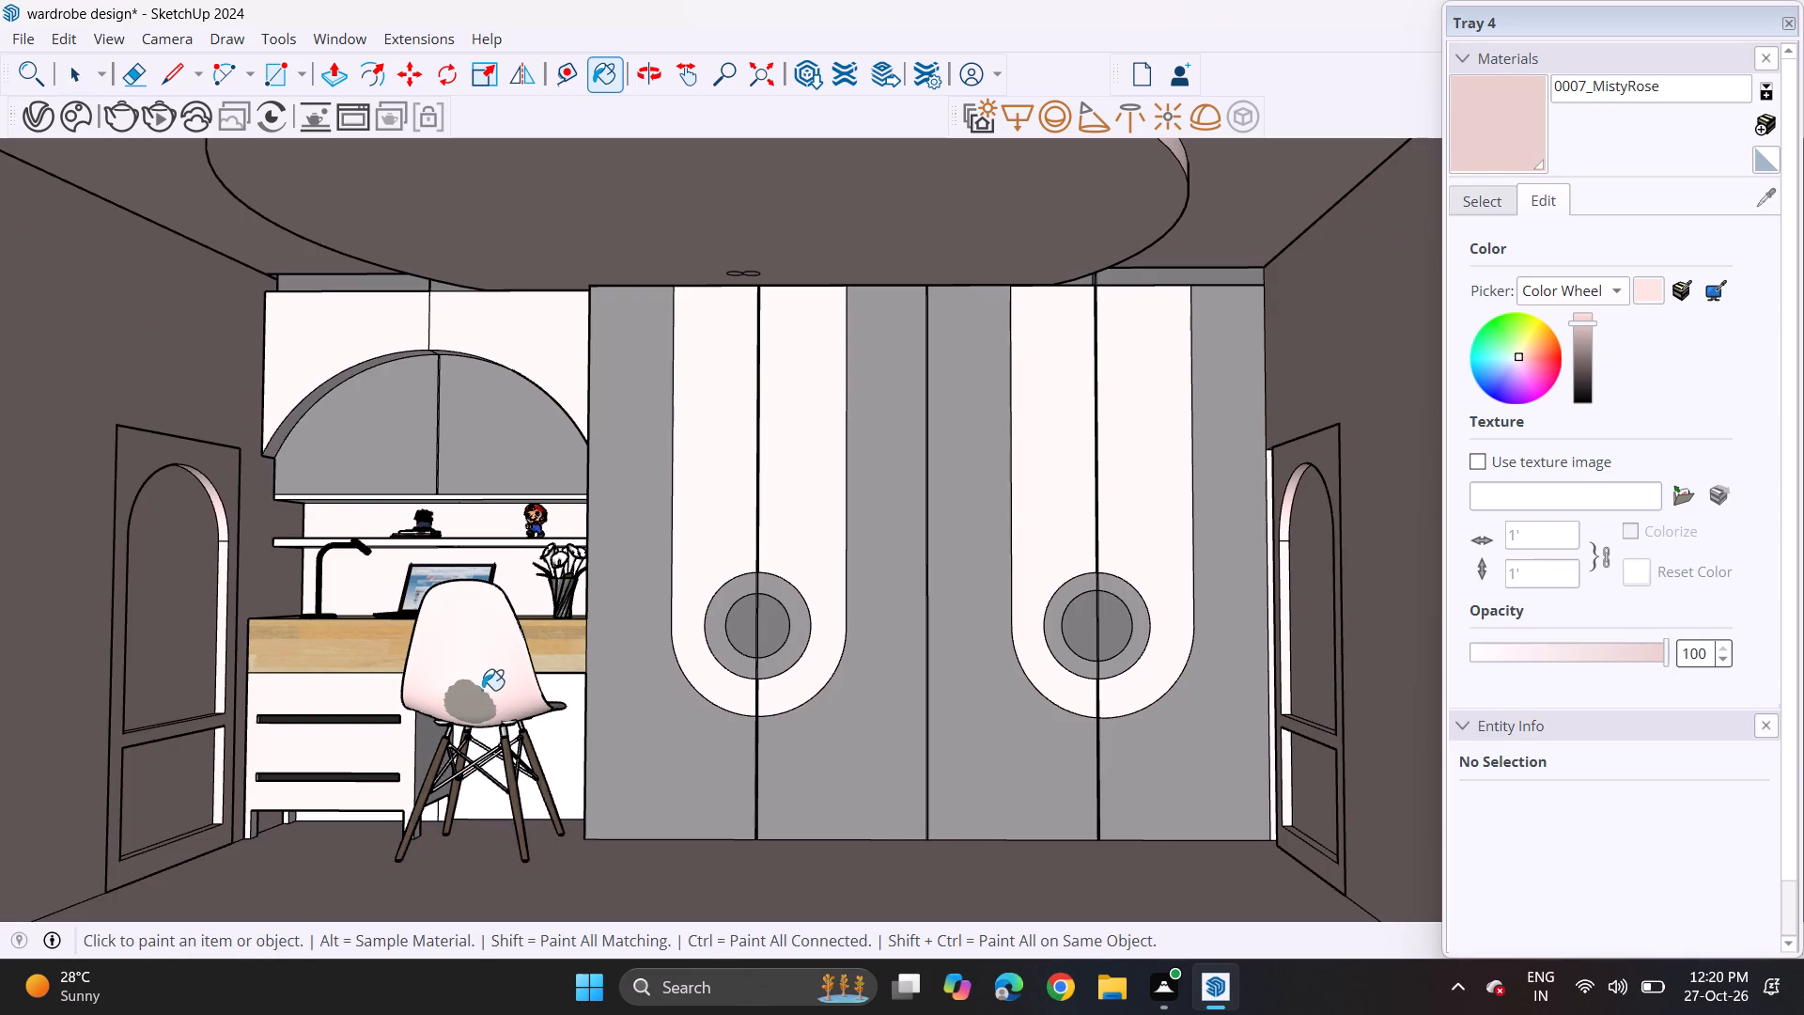
key(space)
click(478, 677)
right_click(478, 677)
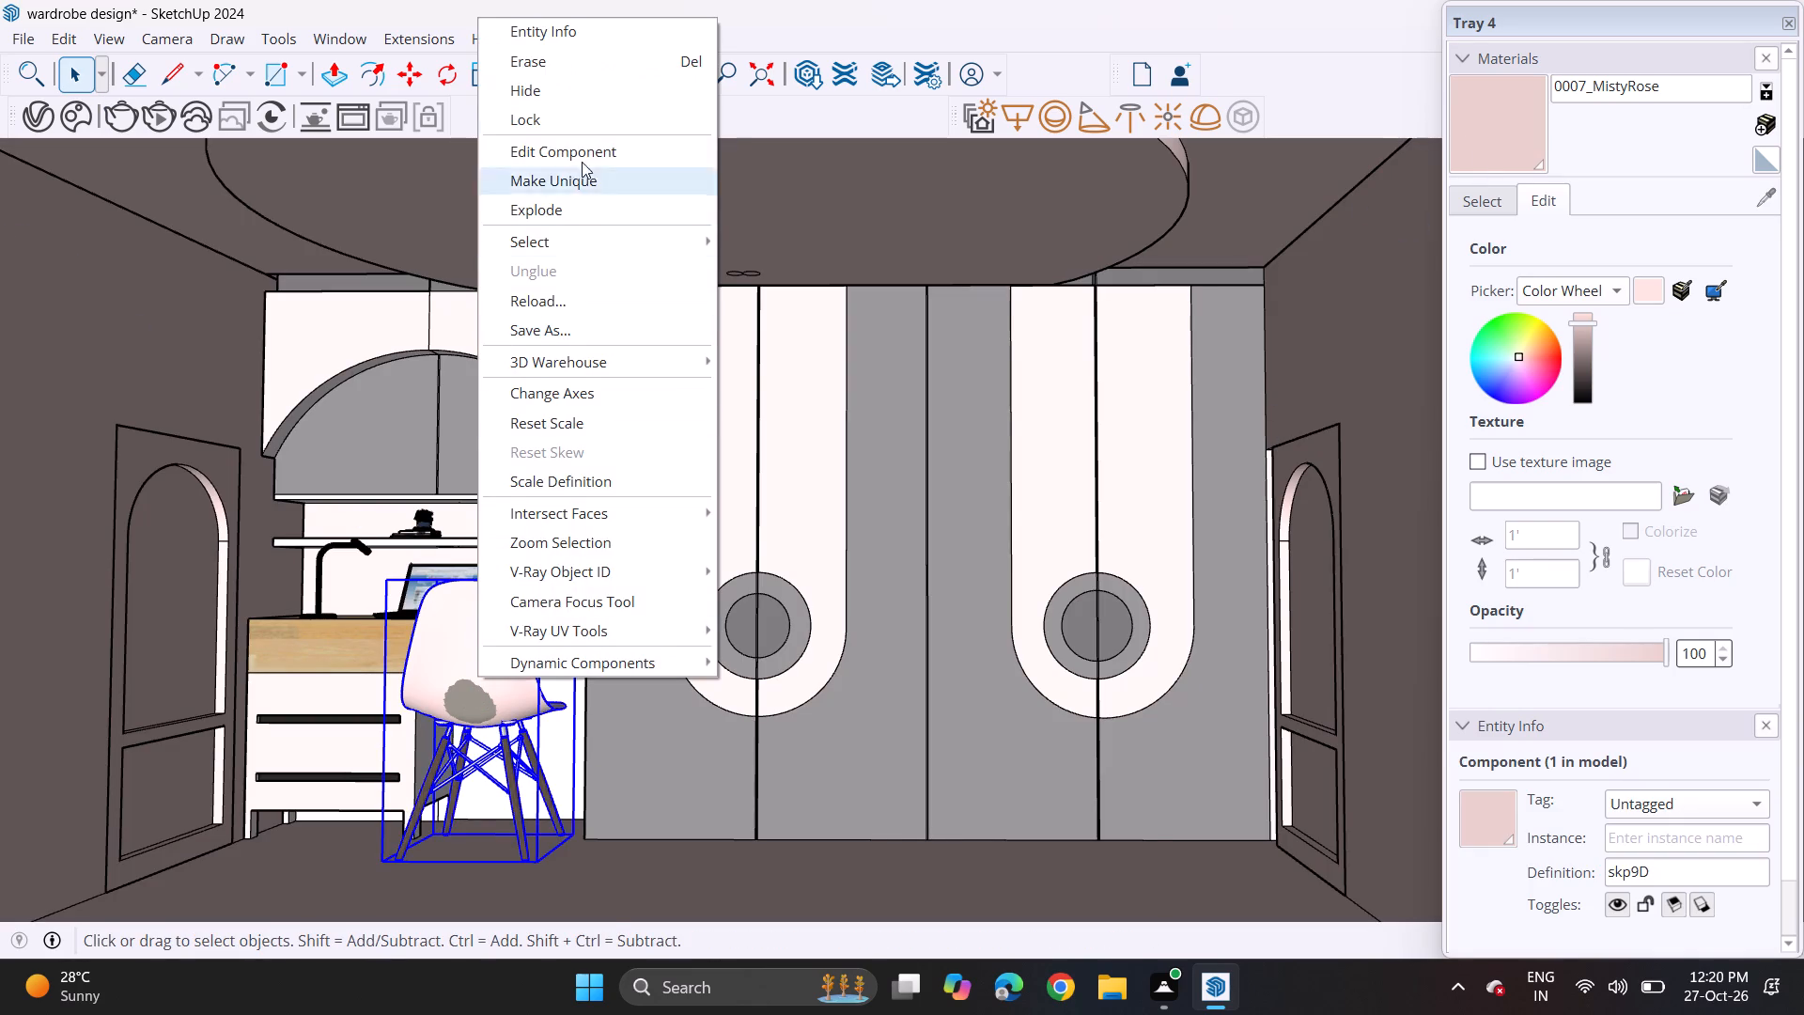
click(590, 151)
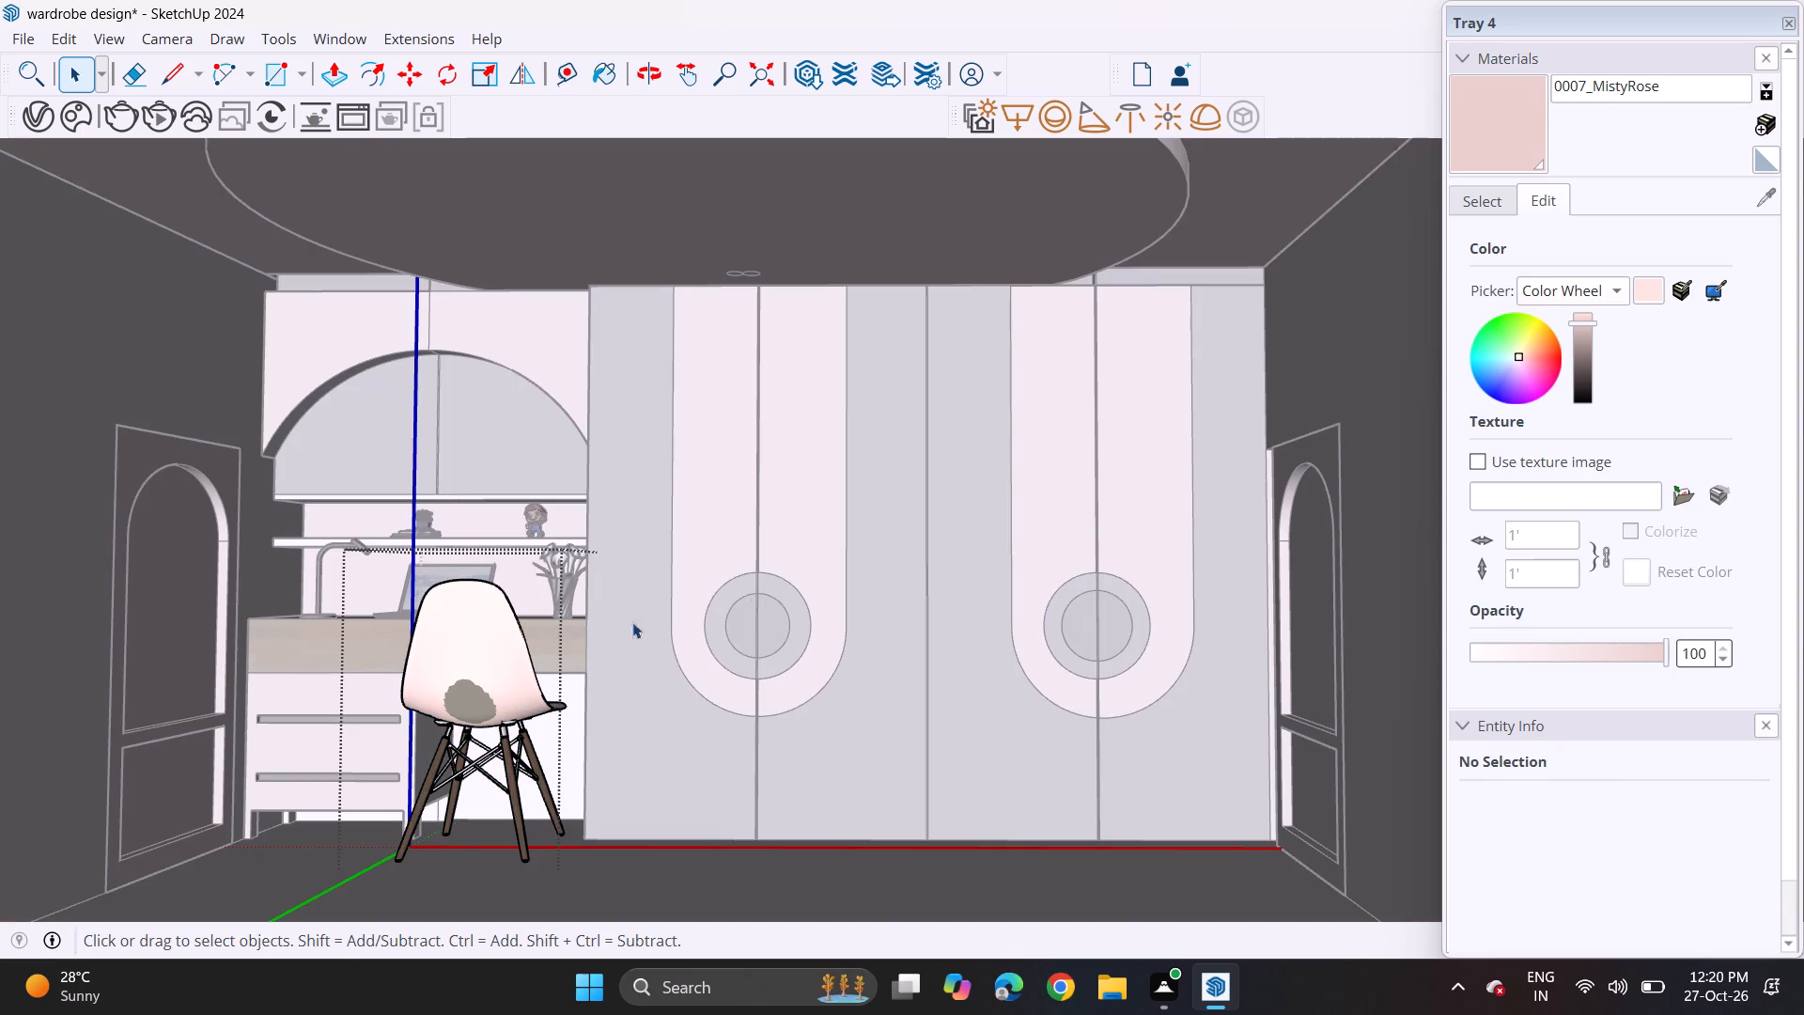
click(1483, 213)
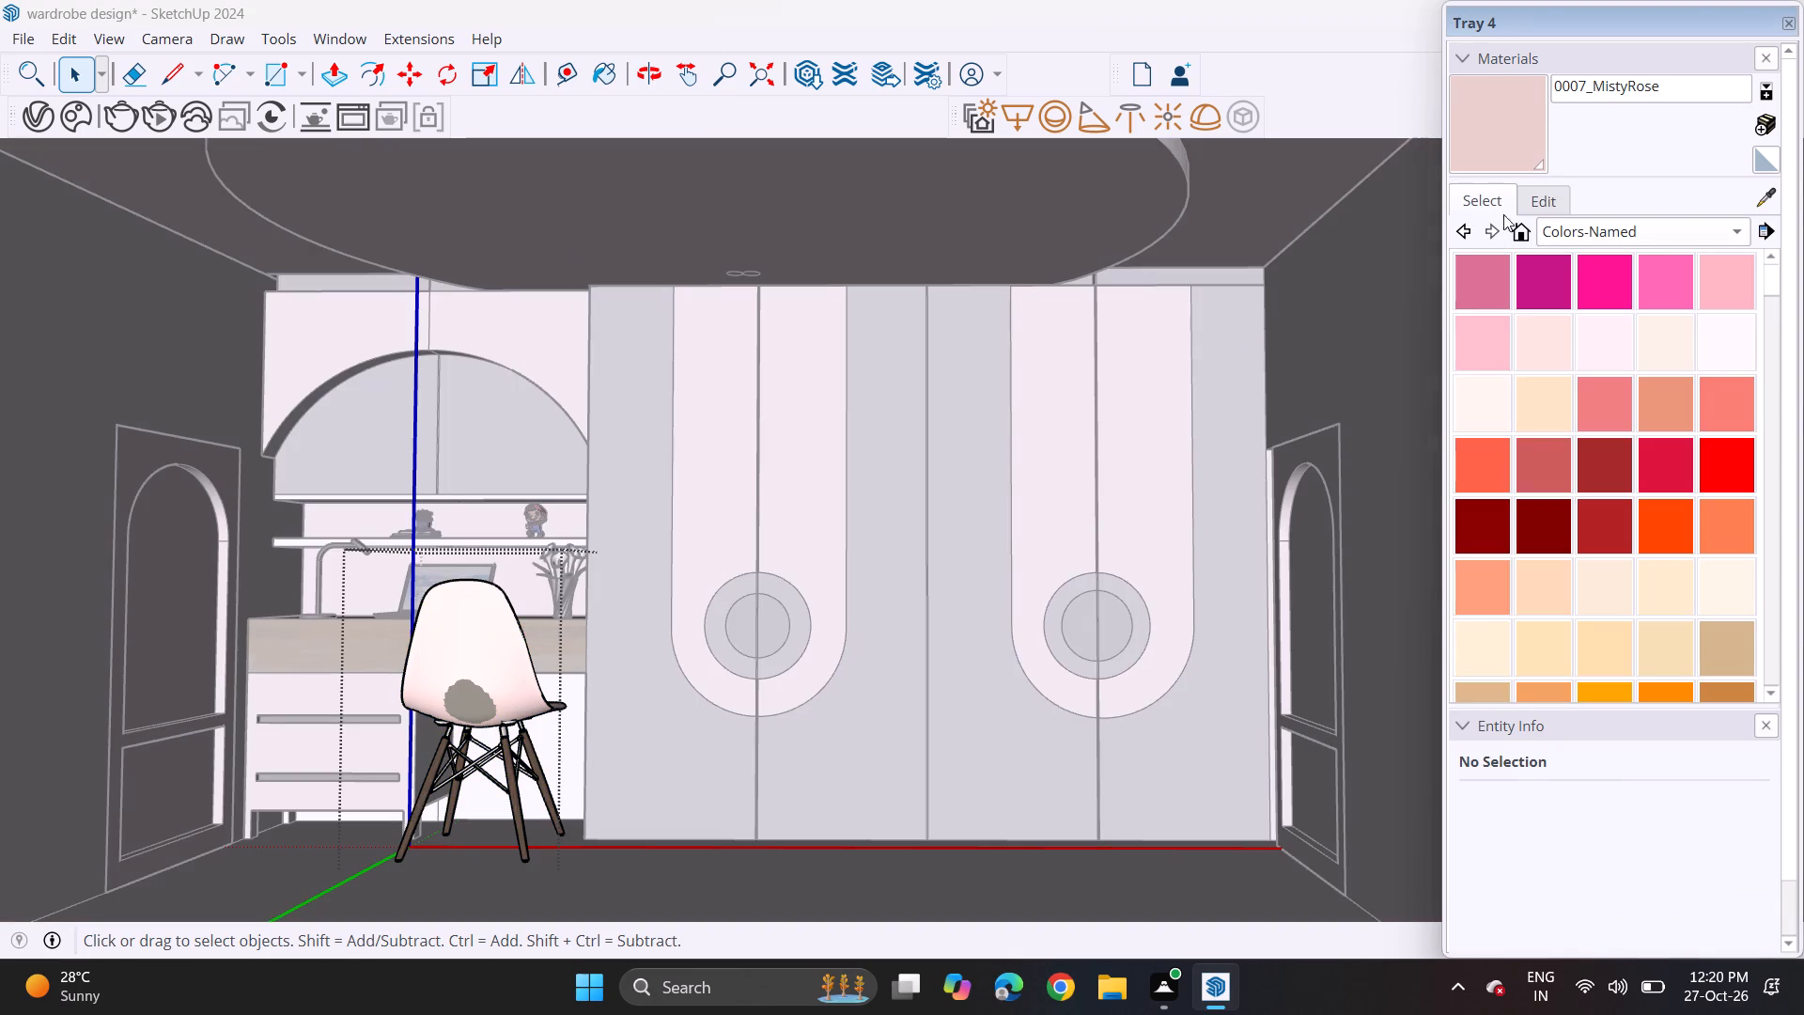
click(1764, 202)
click(462, 629)
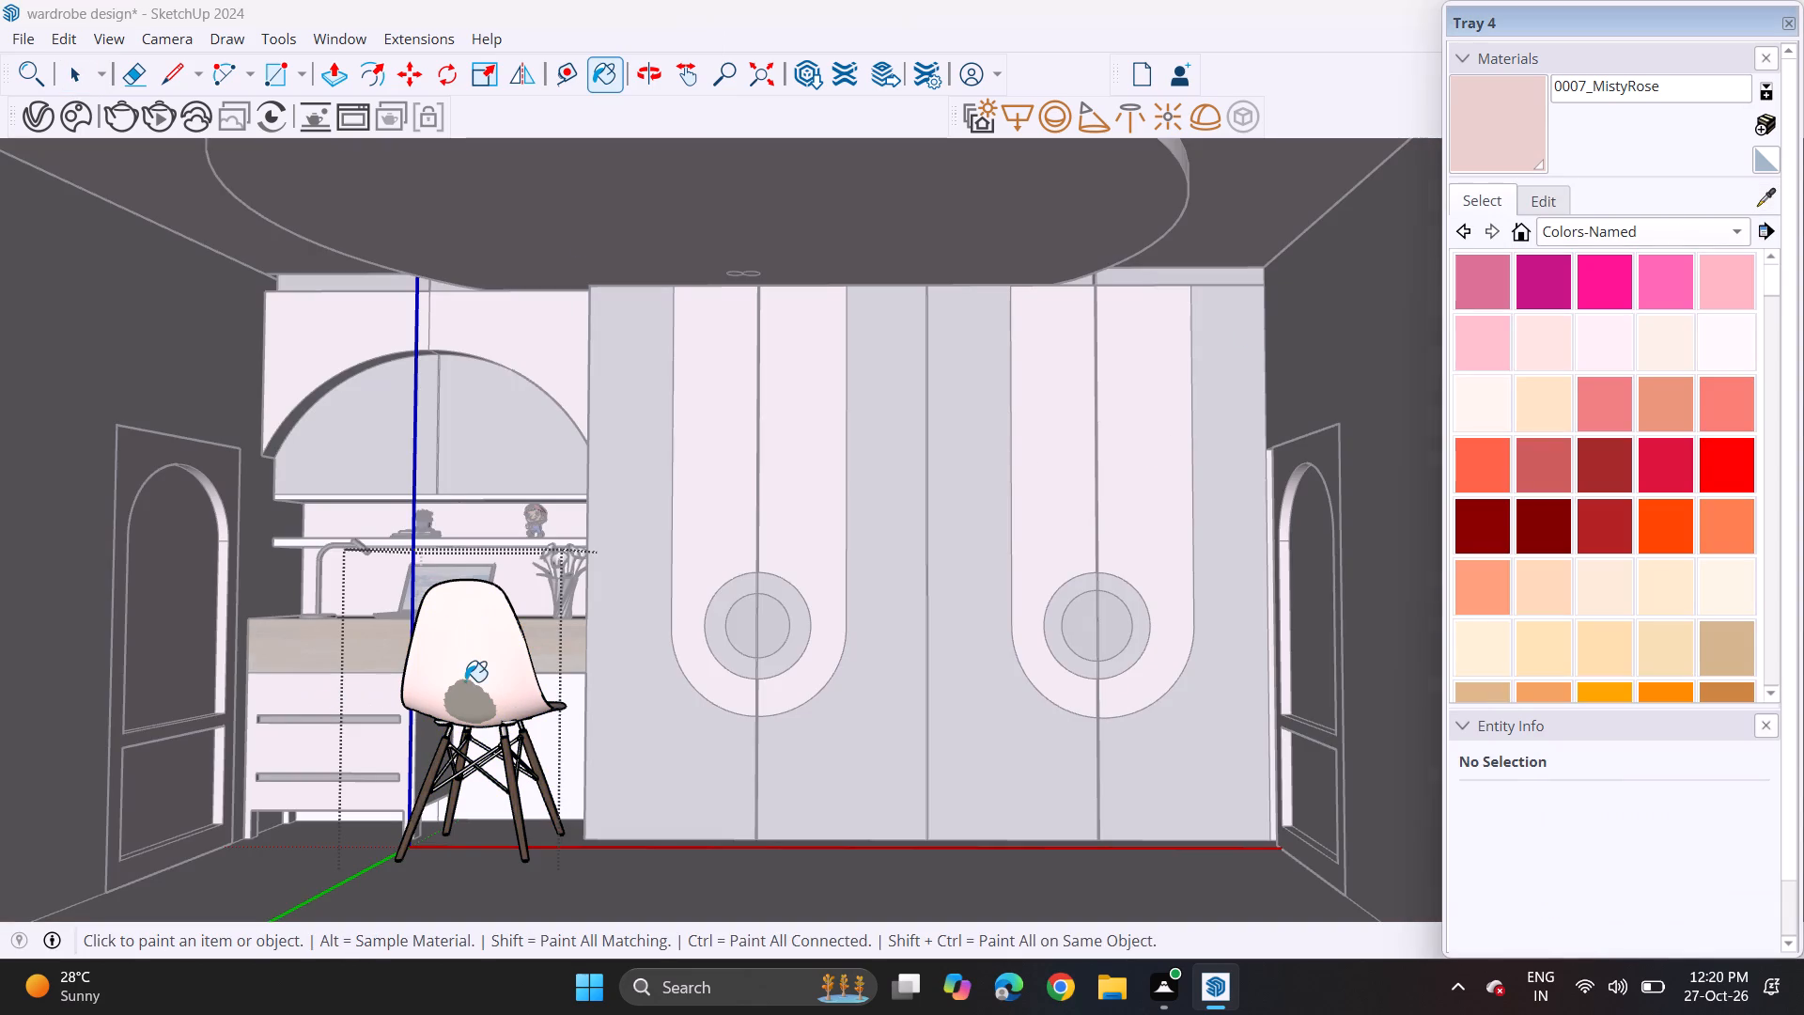
drag(465, 681, 465, 693)
click(465, 694)
Inside the nested seat shell, select the surface, paint the grey patch with 0007_MistyRose, and exit component editing.
key(space)
double_click(503, 683)
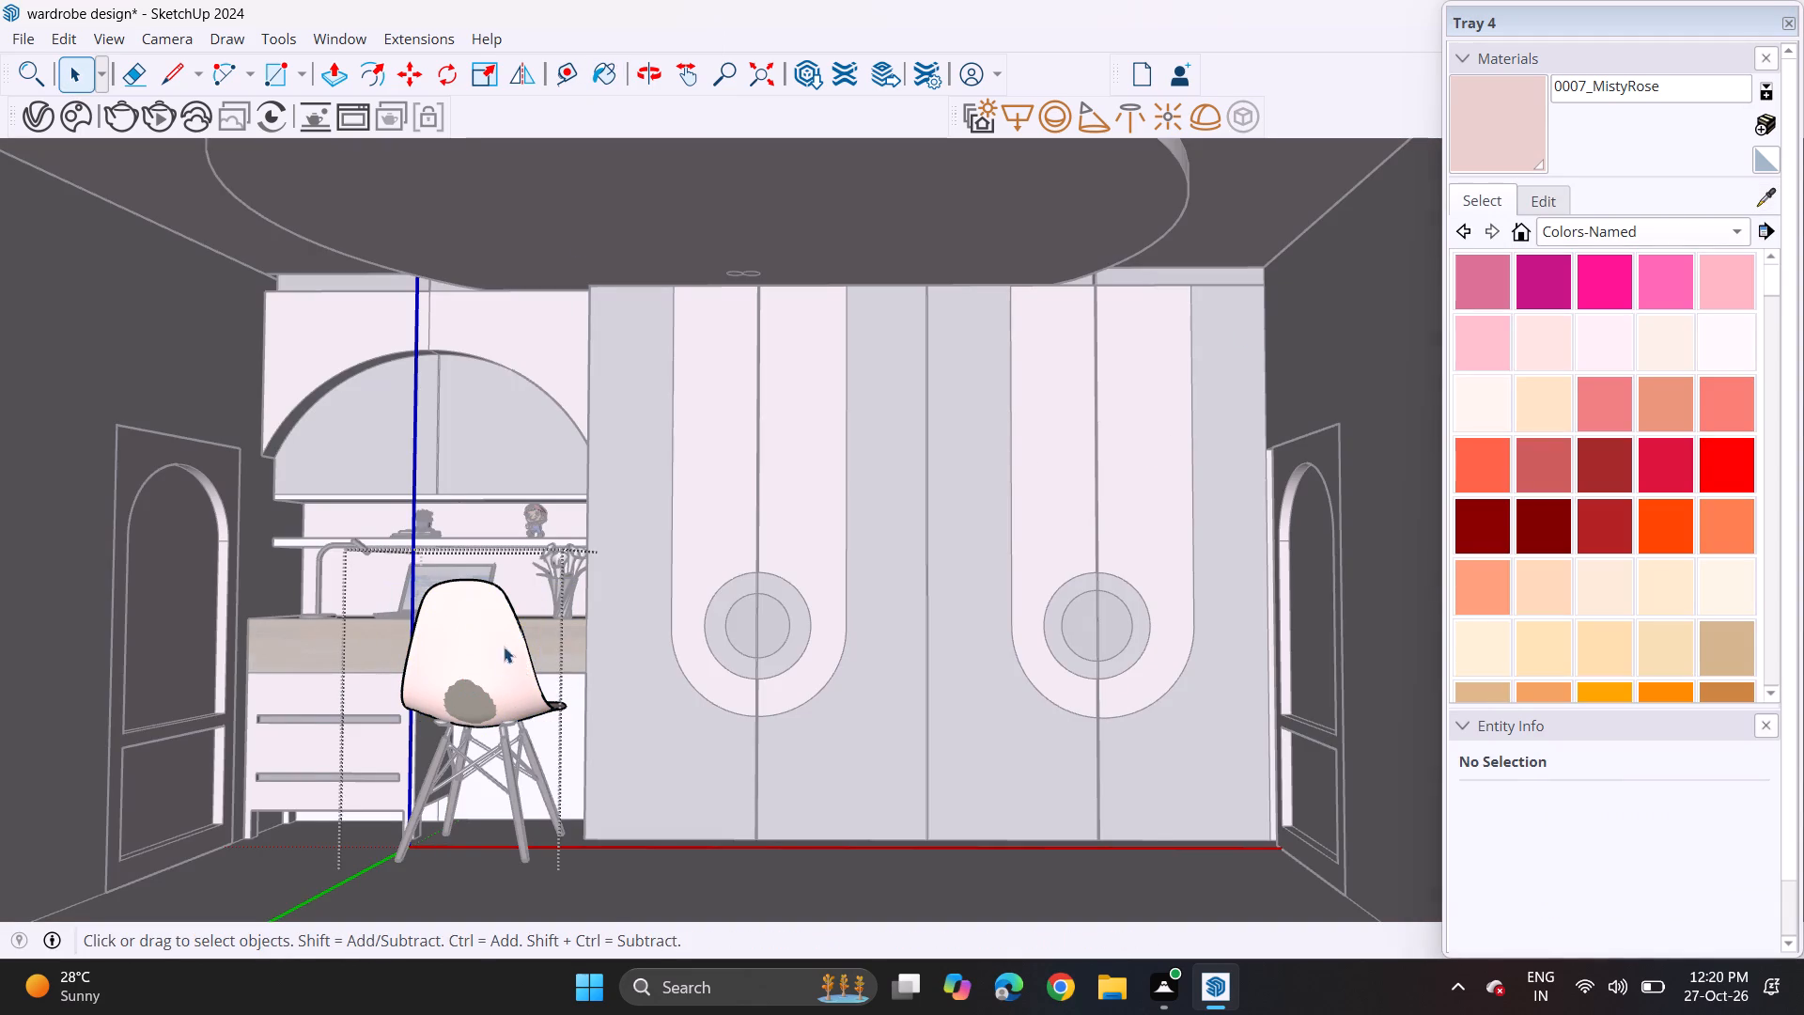
click(496, 664)
right_click(496, 664)
click(455, 683)
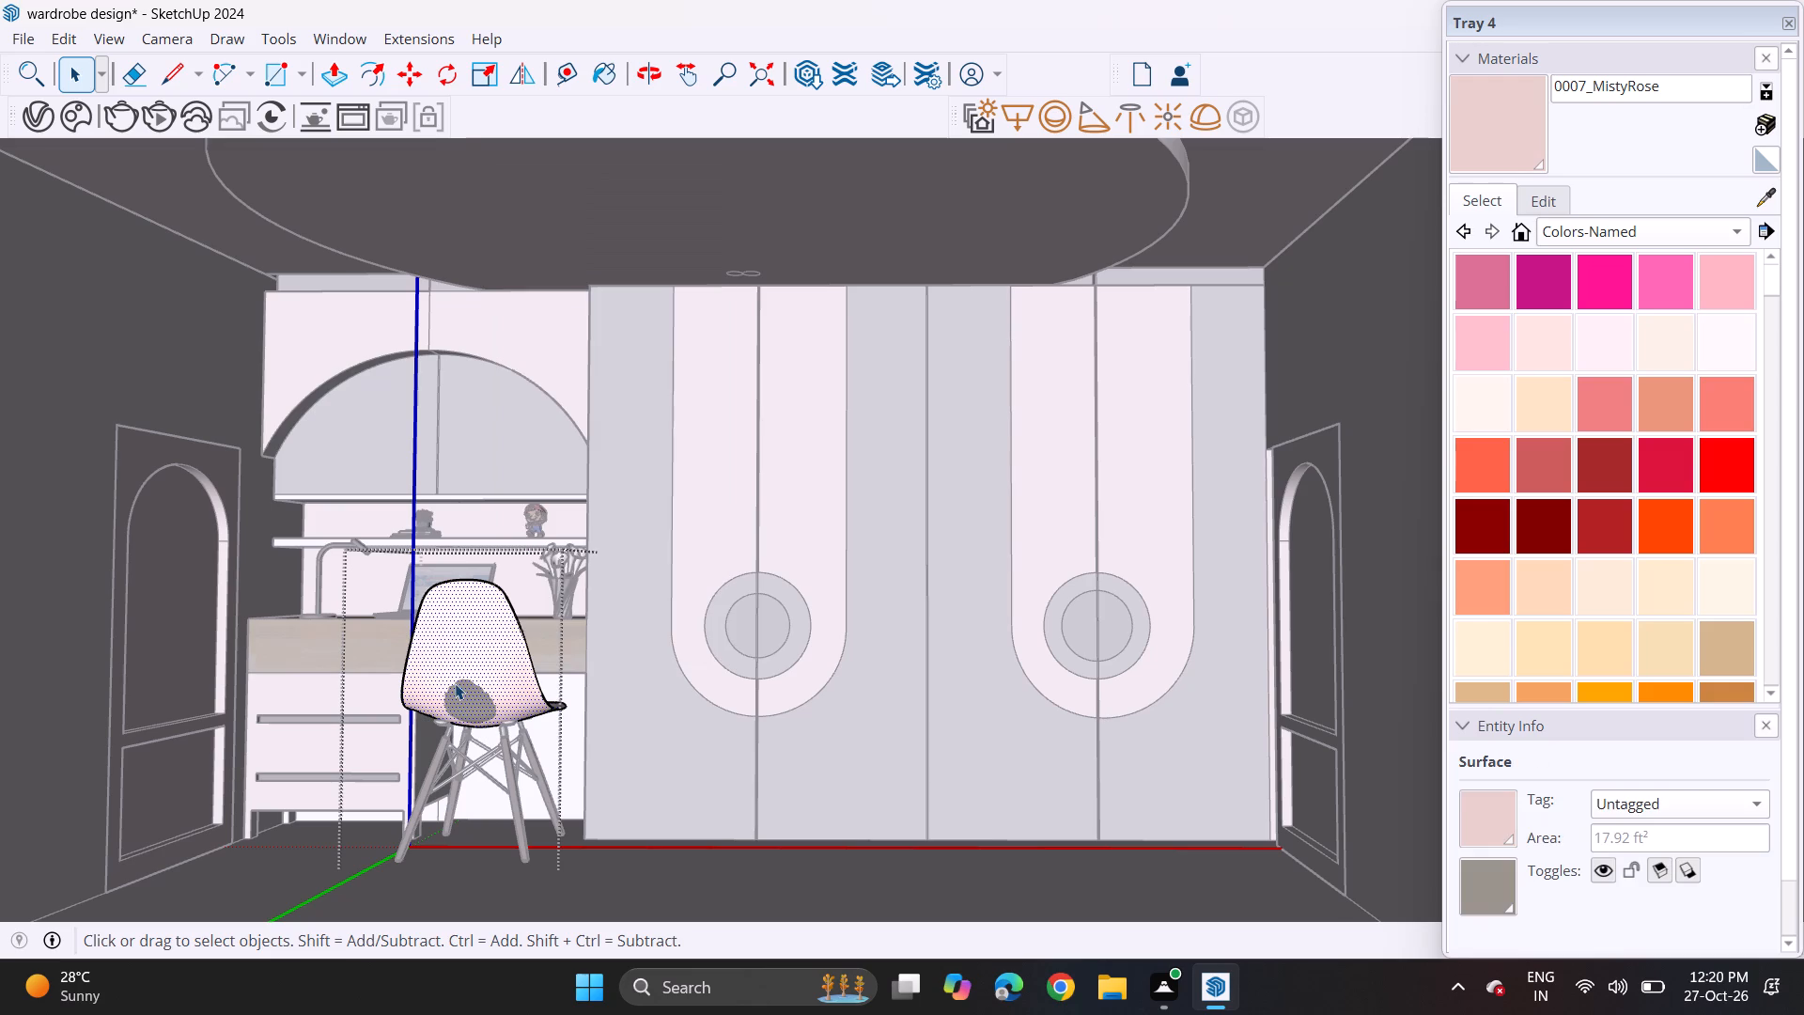
click(463, 874)
click(506, 699)
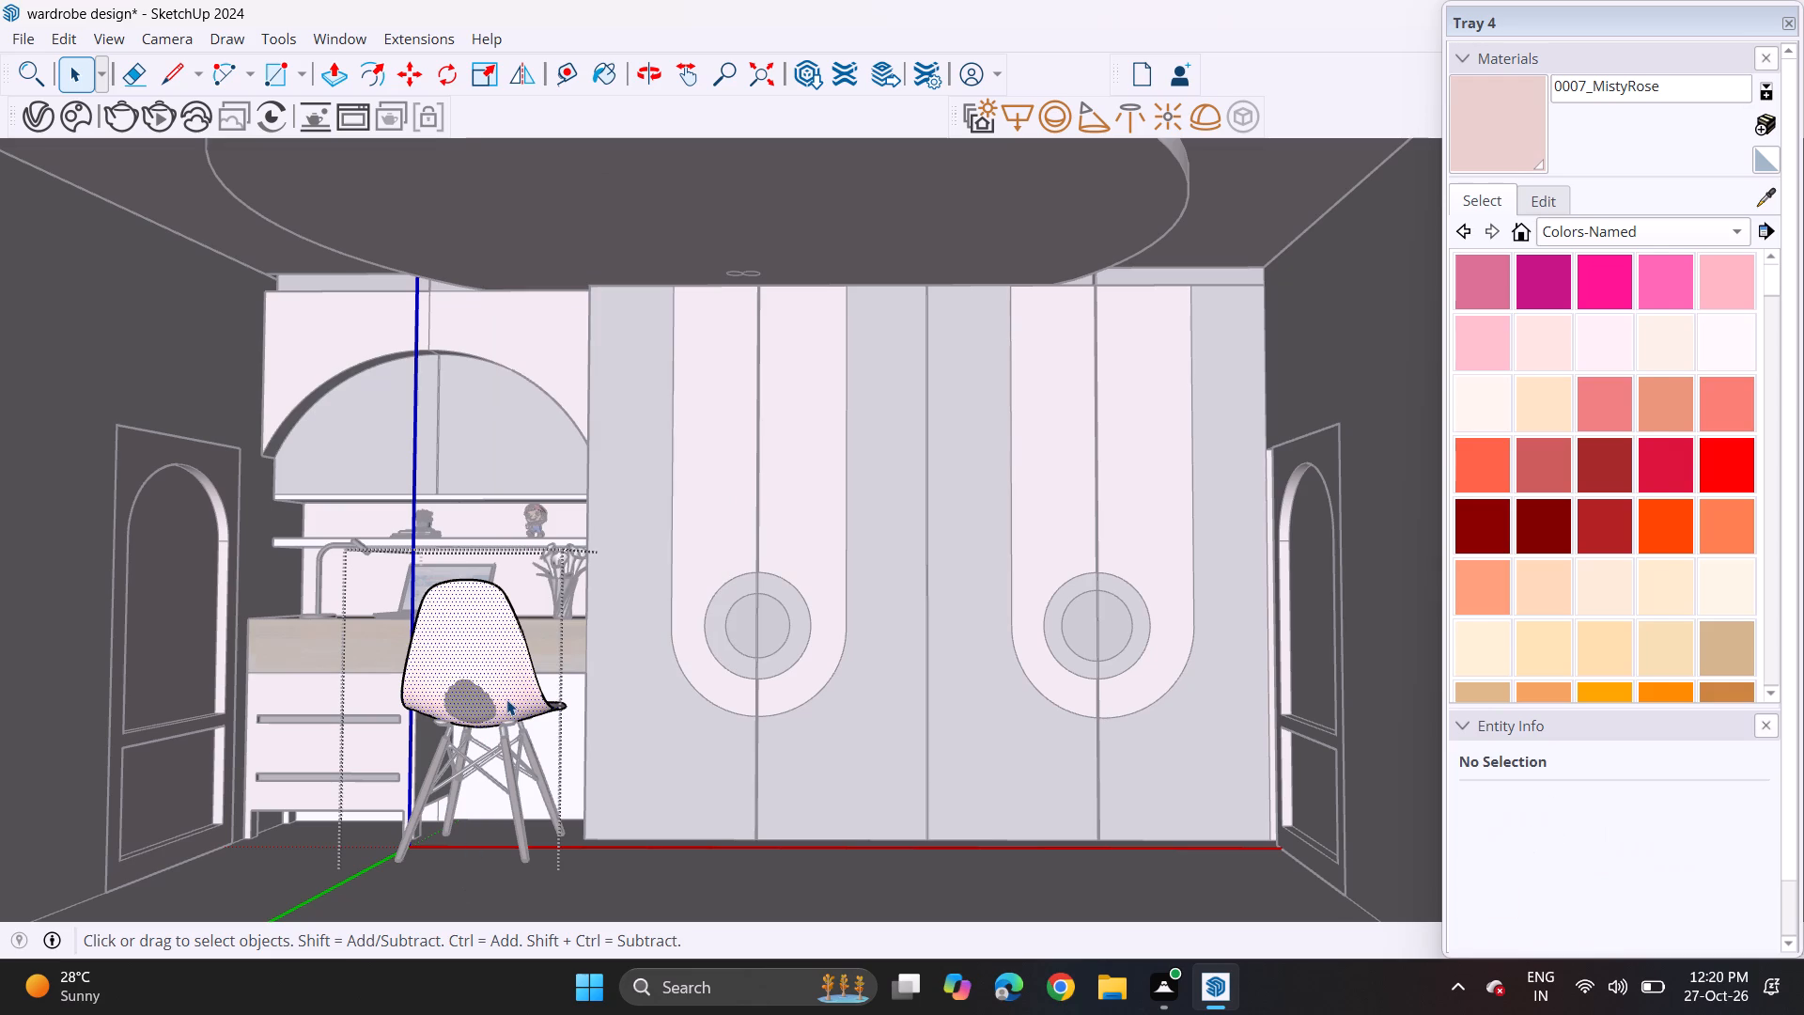
click(1500, 102)
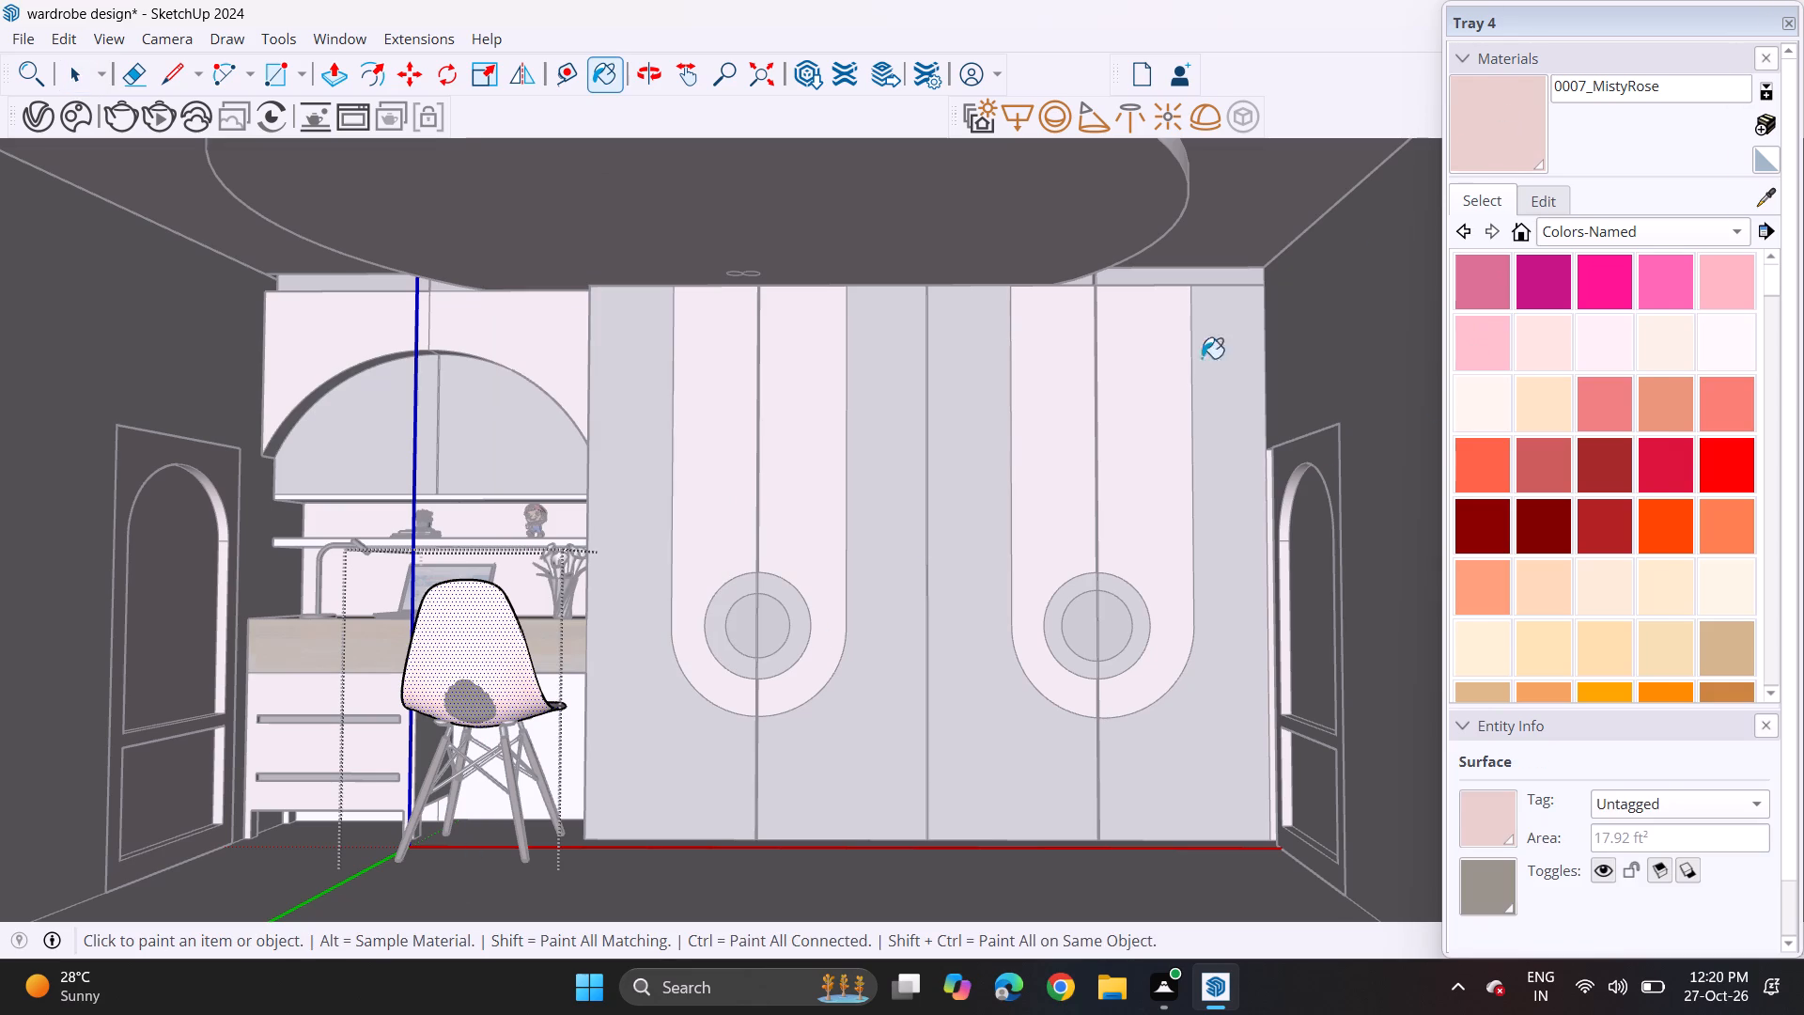
click(476, 704)
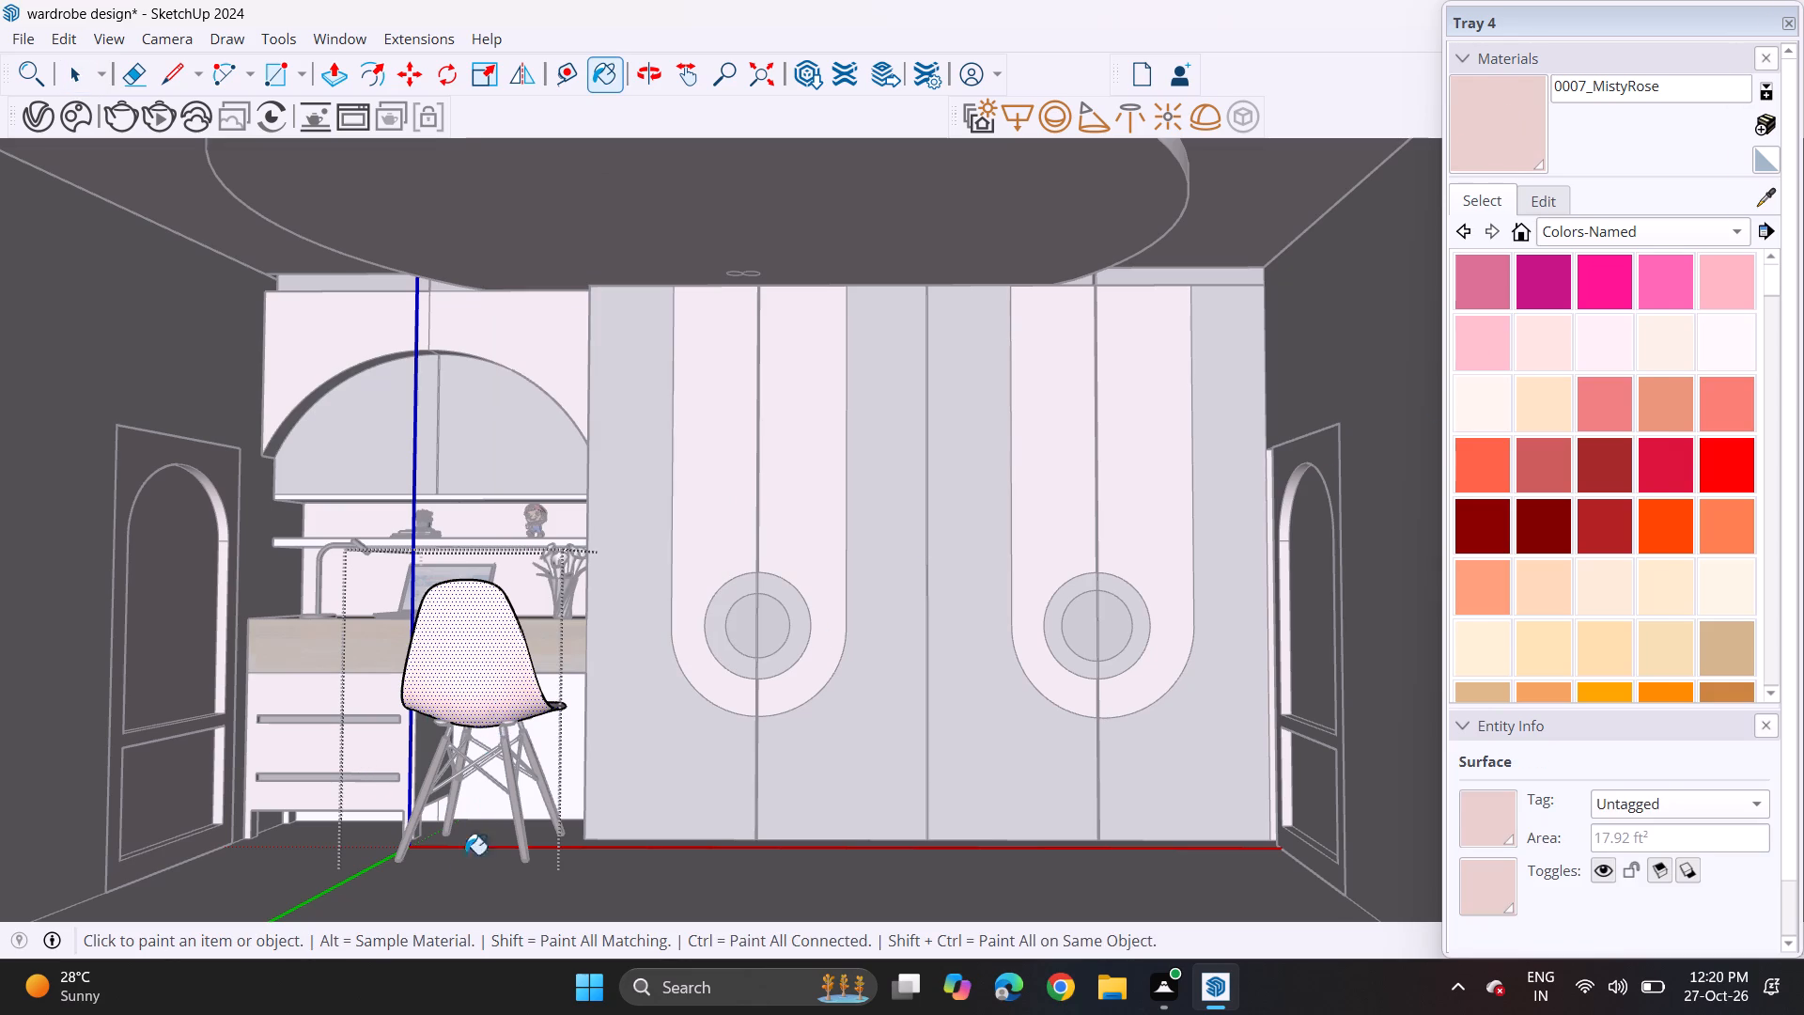
key(space)
click(467, 903)
click(469, 903)
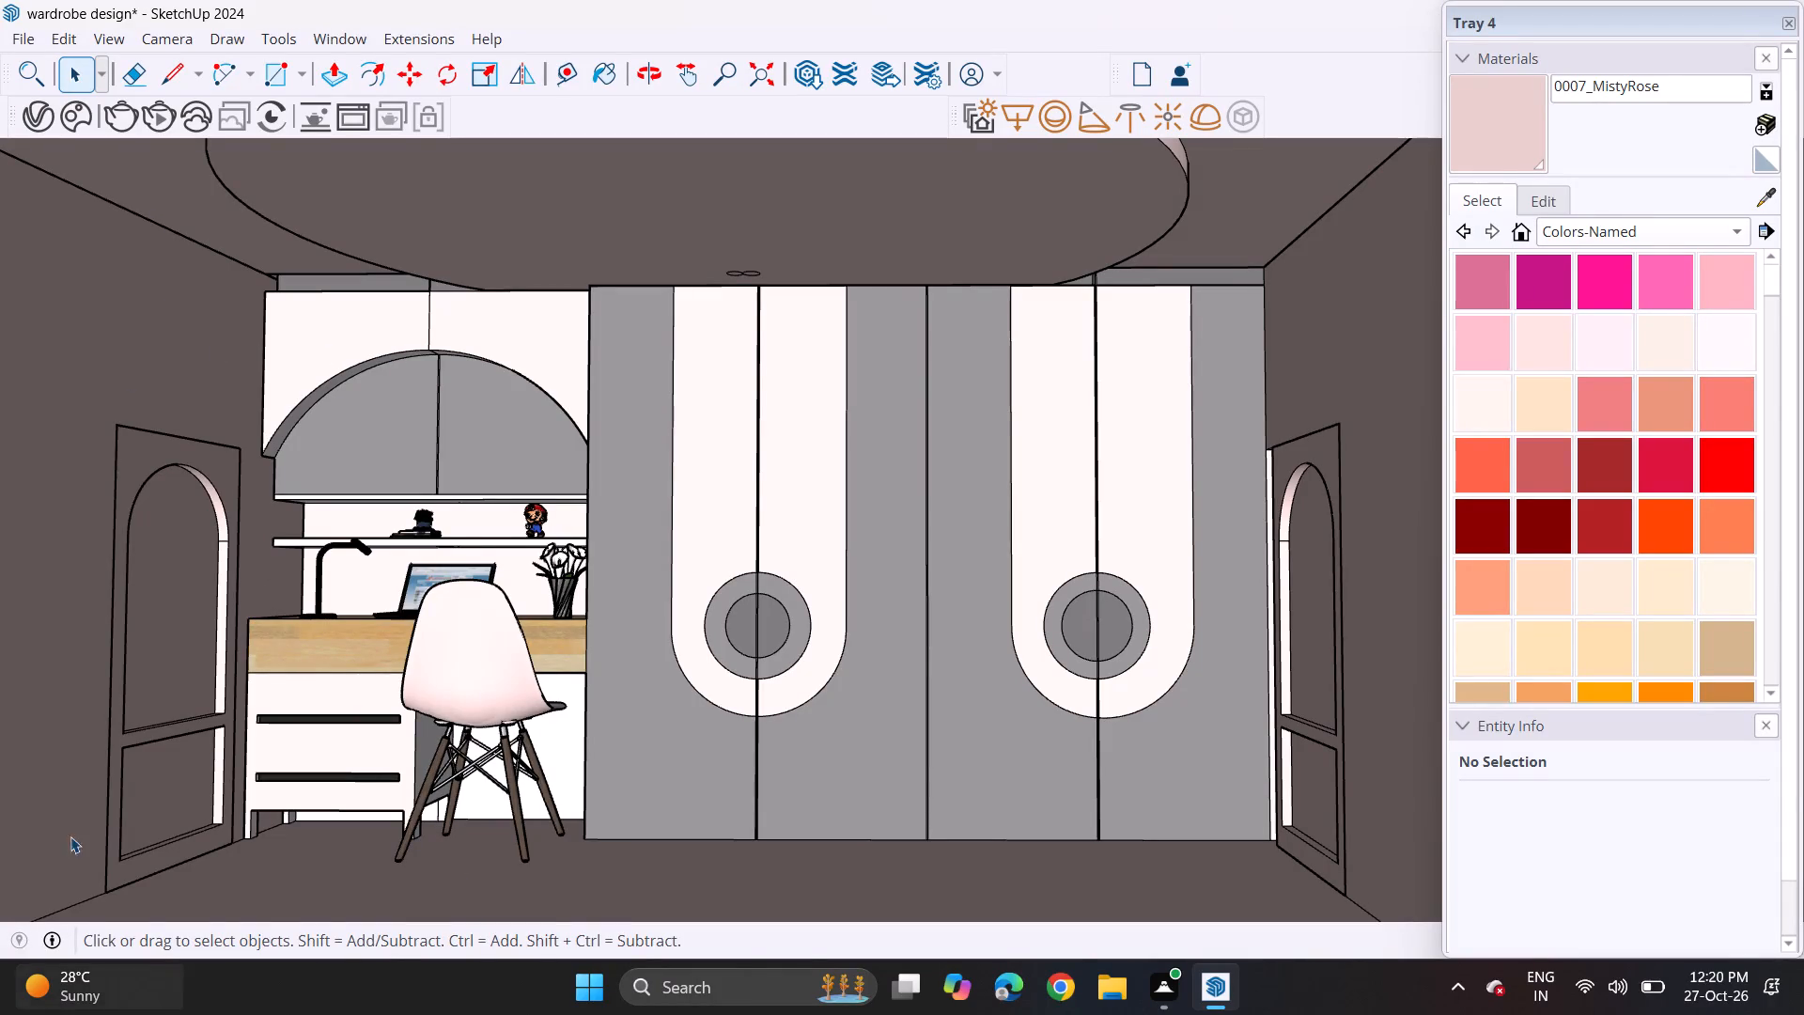
Save the model as "wardrobe design" in the VAMSHI INTERIOR folder, replacing the existing file.
click(15, 36)
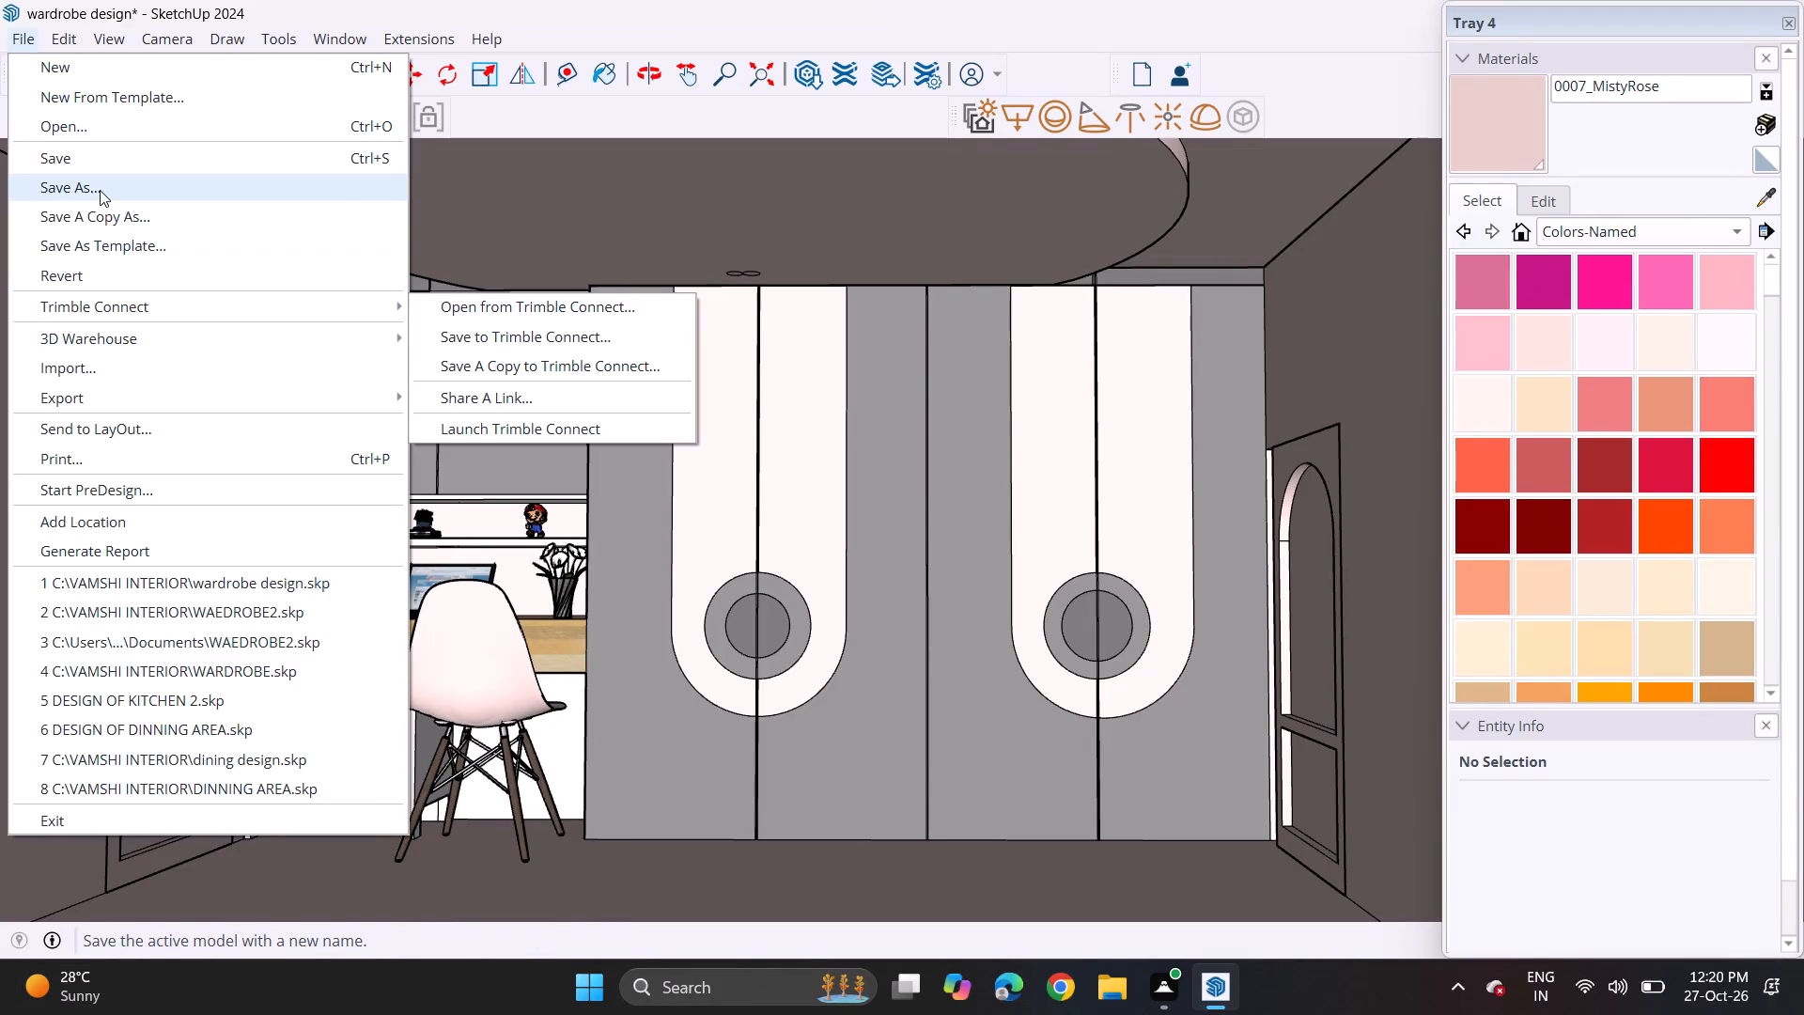
click(100, 190)
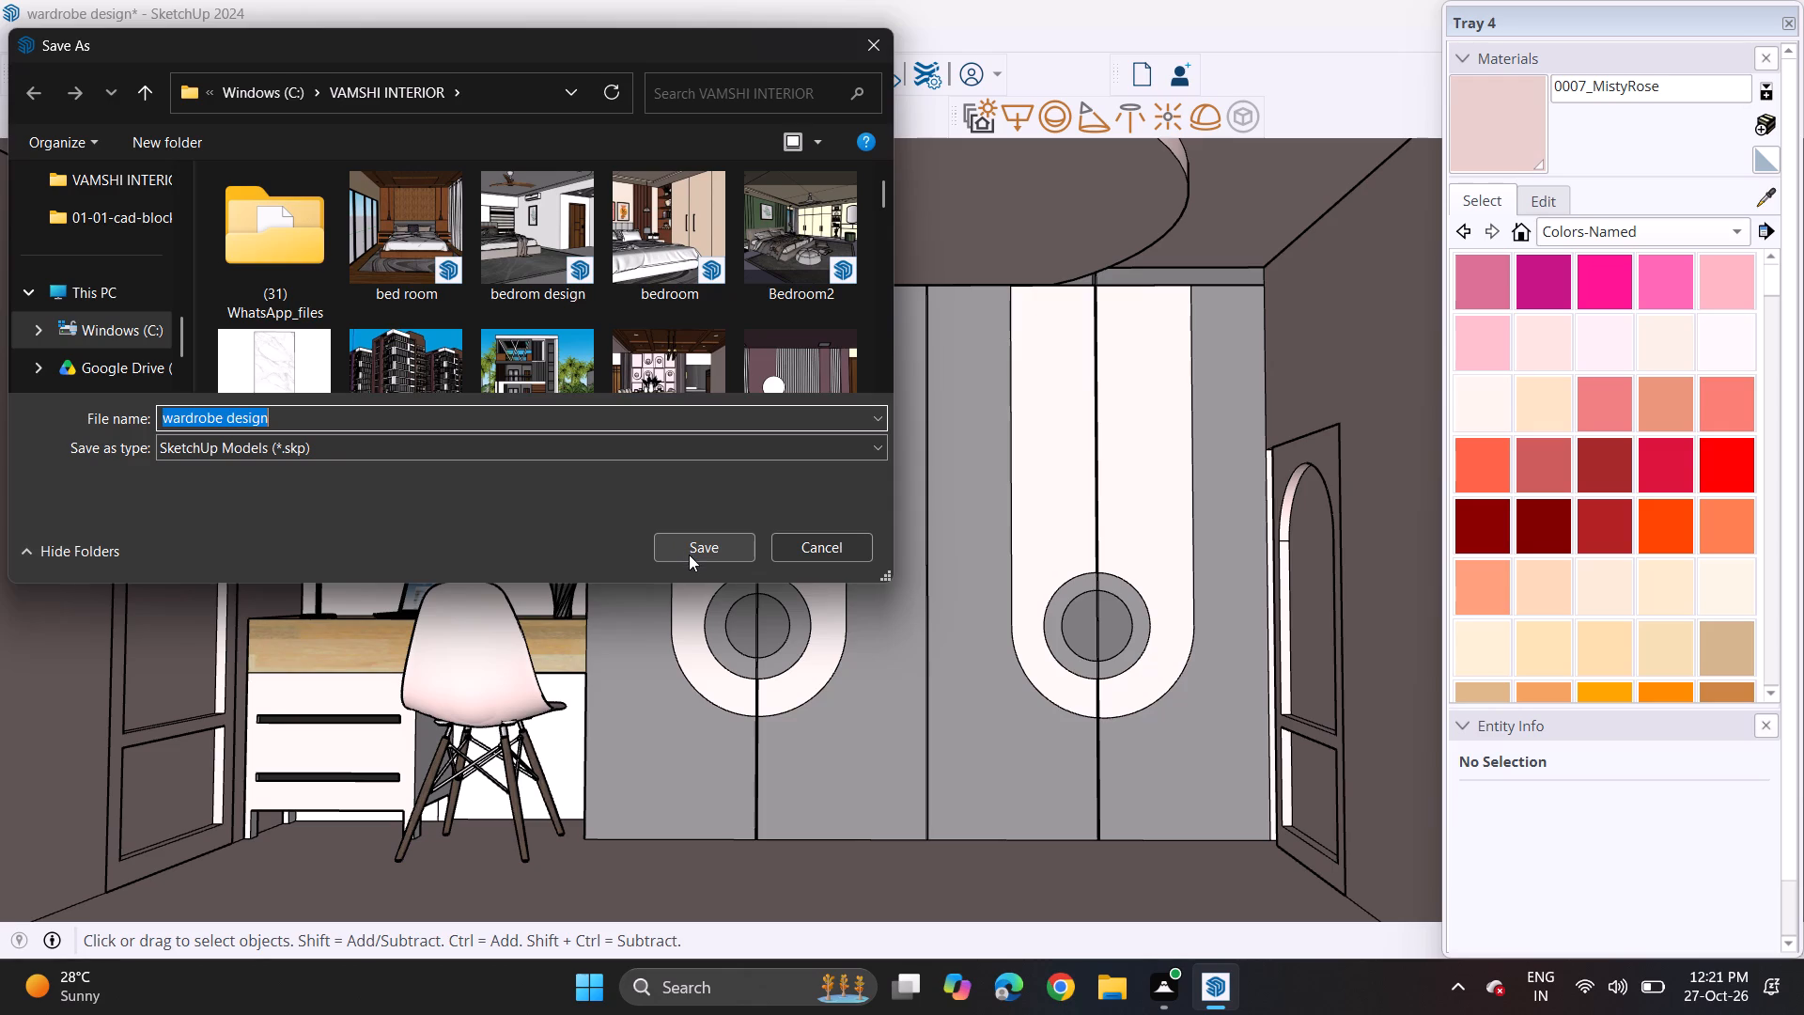
click(699, 540)
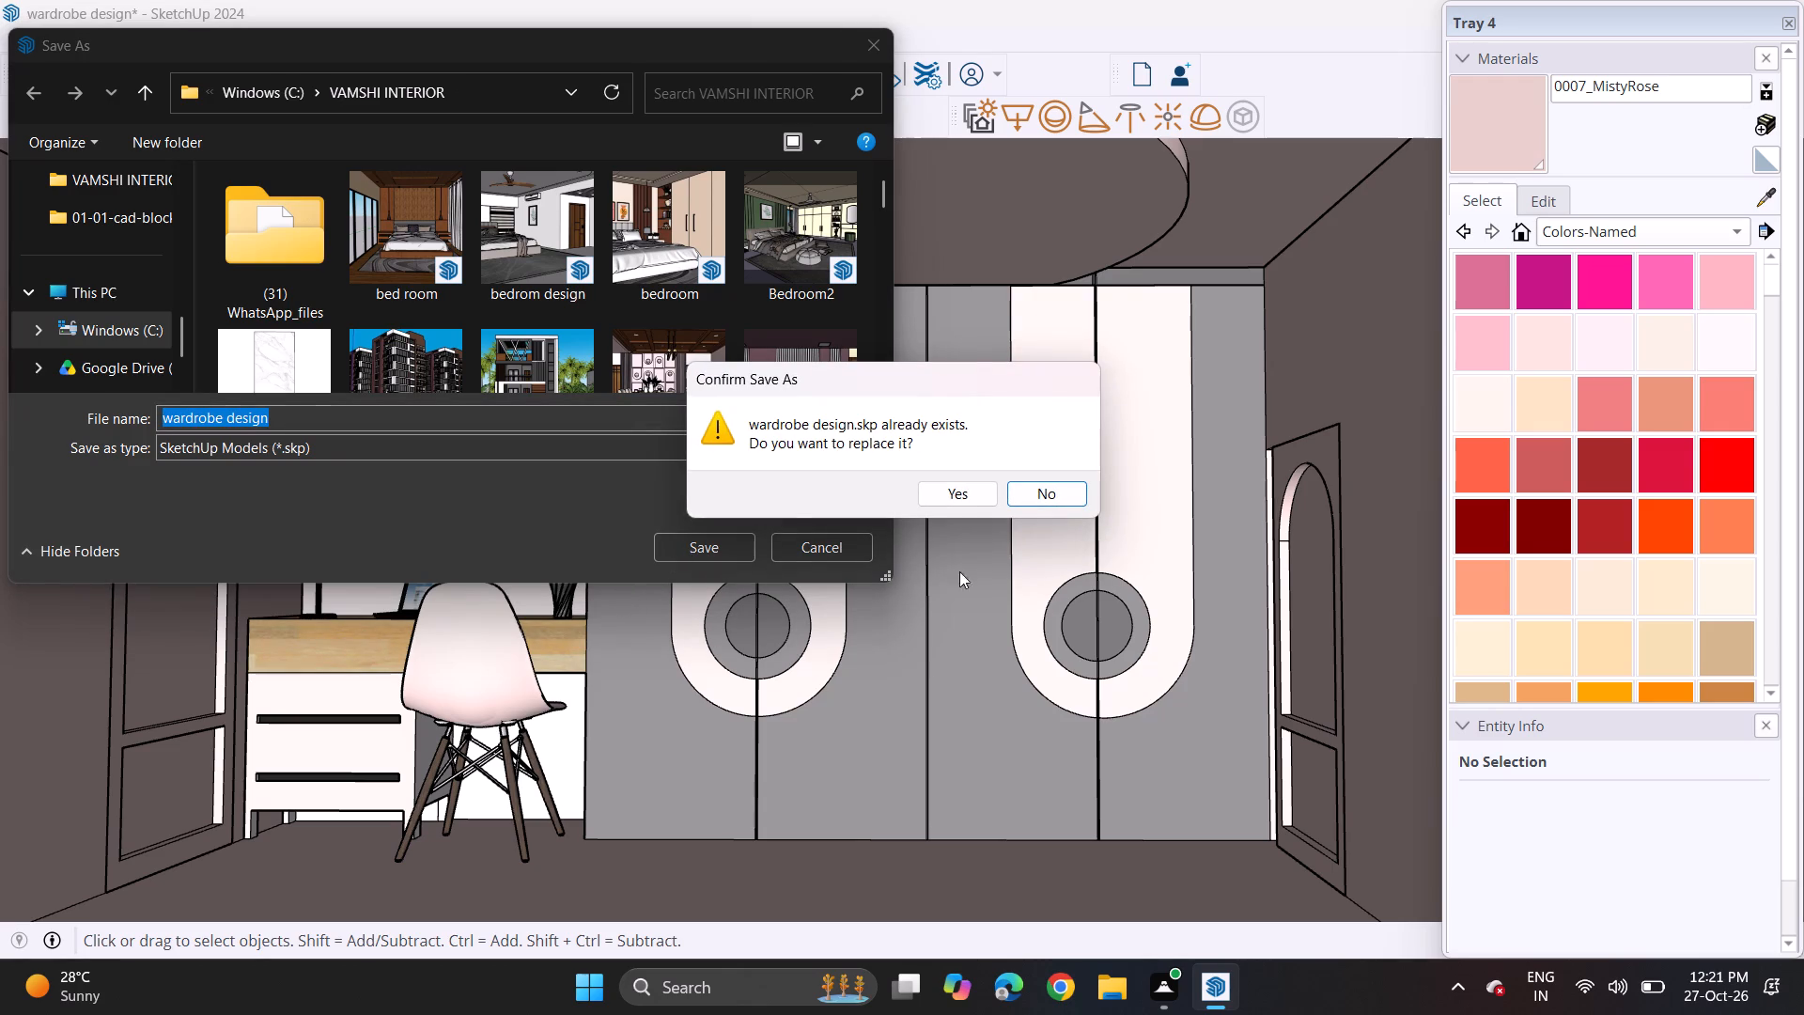
click(969, 486)
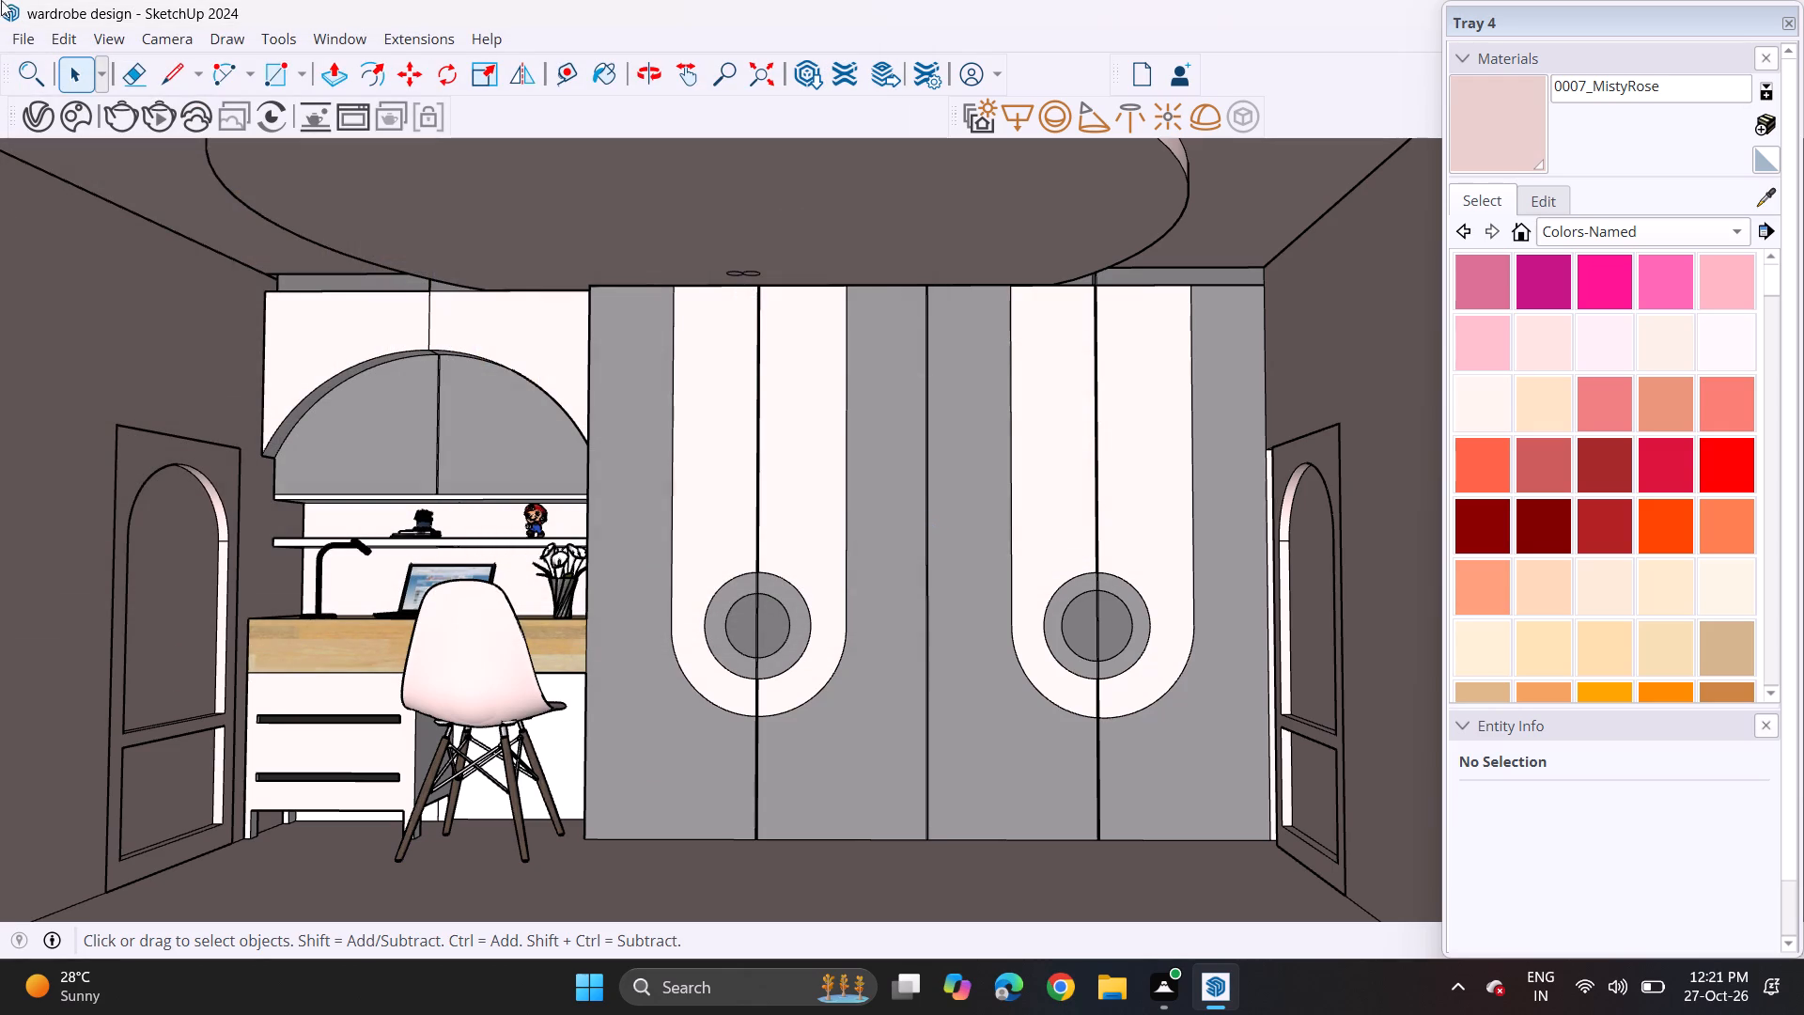
Export the current view as a PNG 2D graphic named "wardrobe design" in VAMSHI INTERIOR, replacing the existing image.
click(23, 42)
click(82, 408)
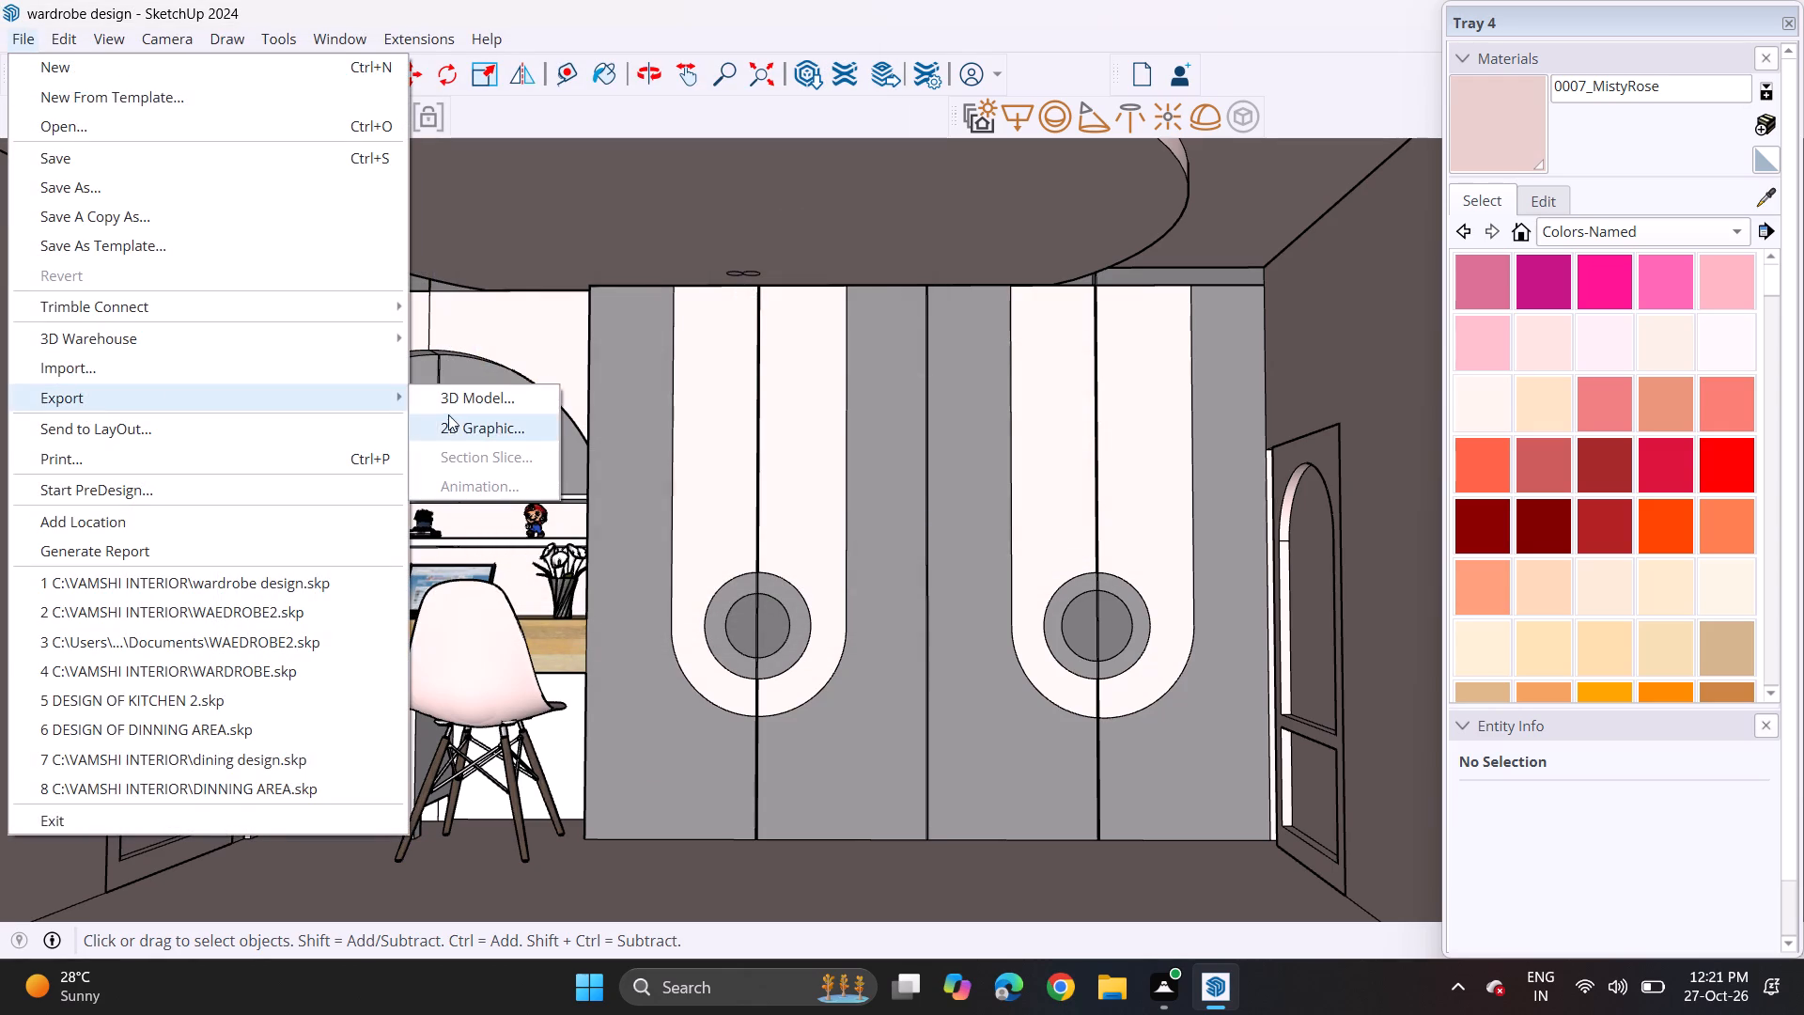
click(454, 417)
click(704, 554)
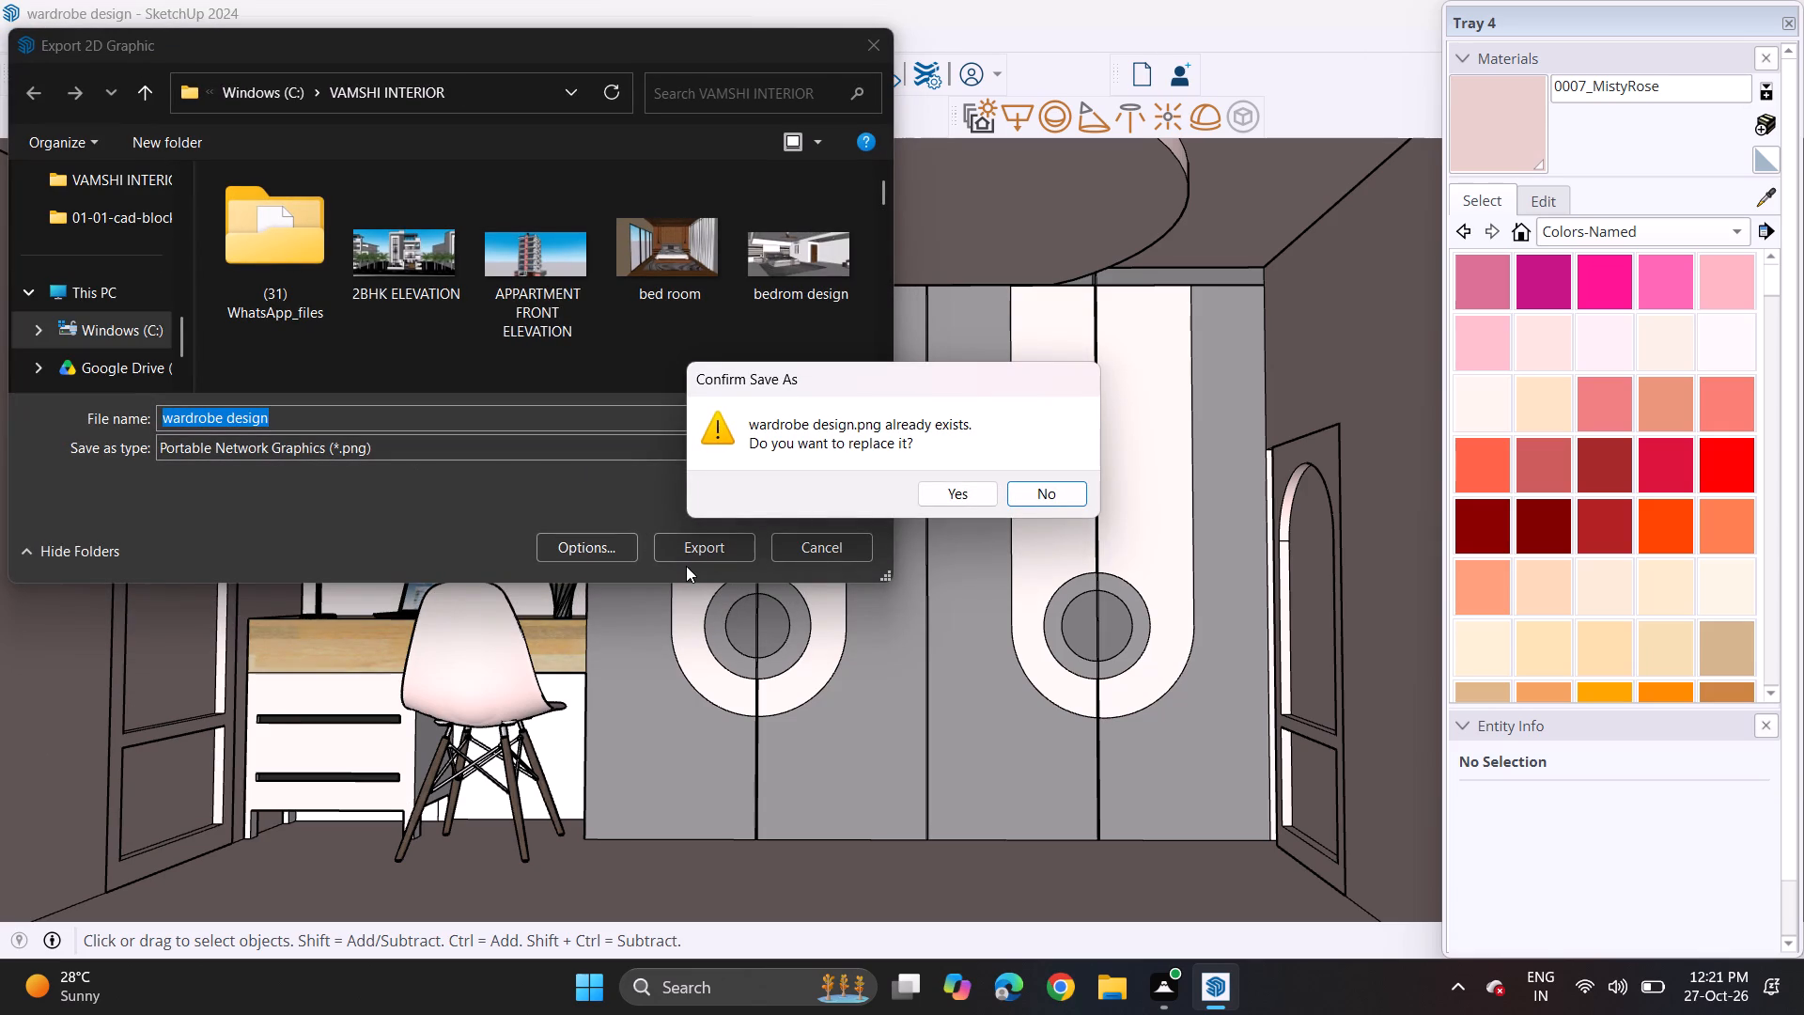
click(950, 497)
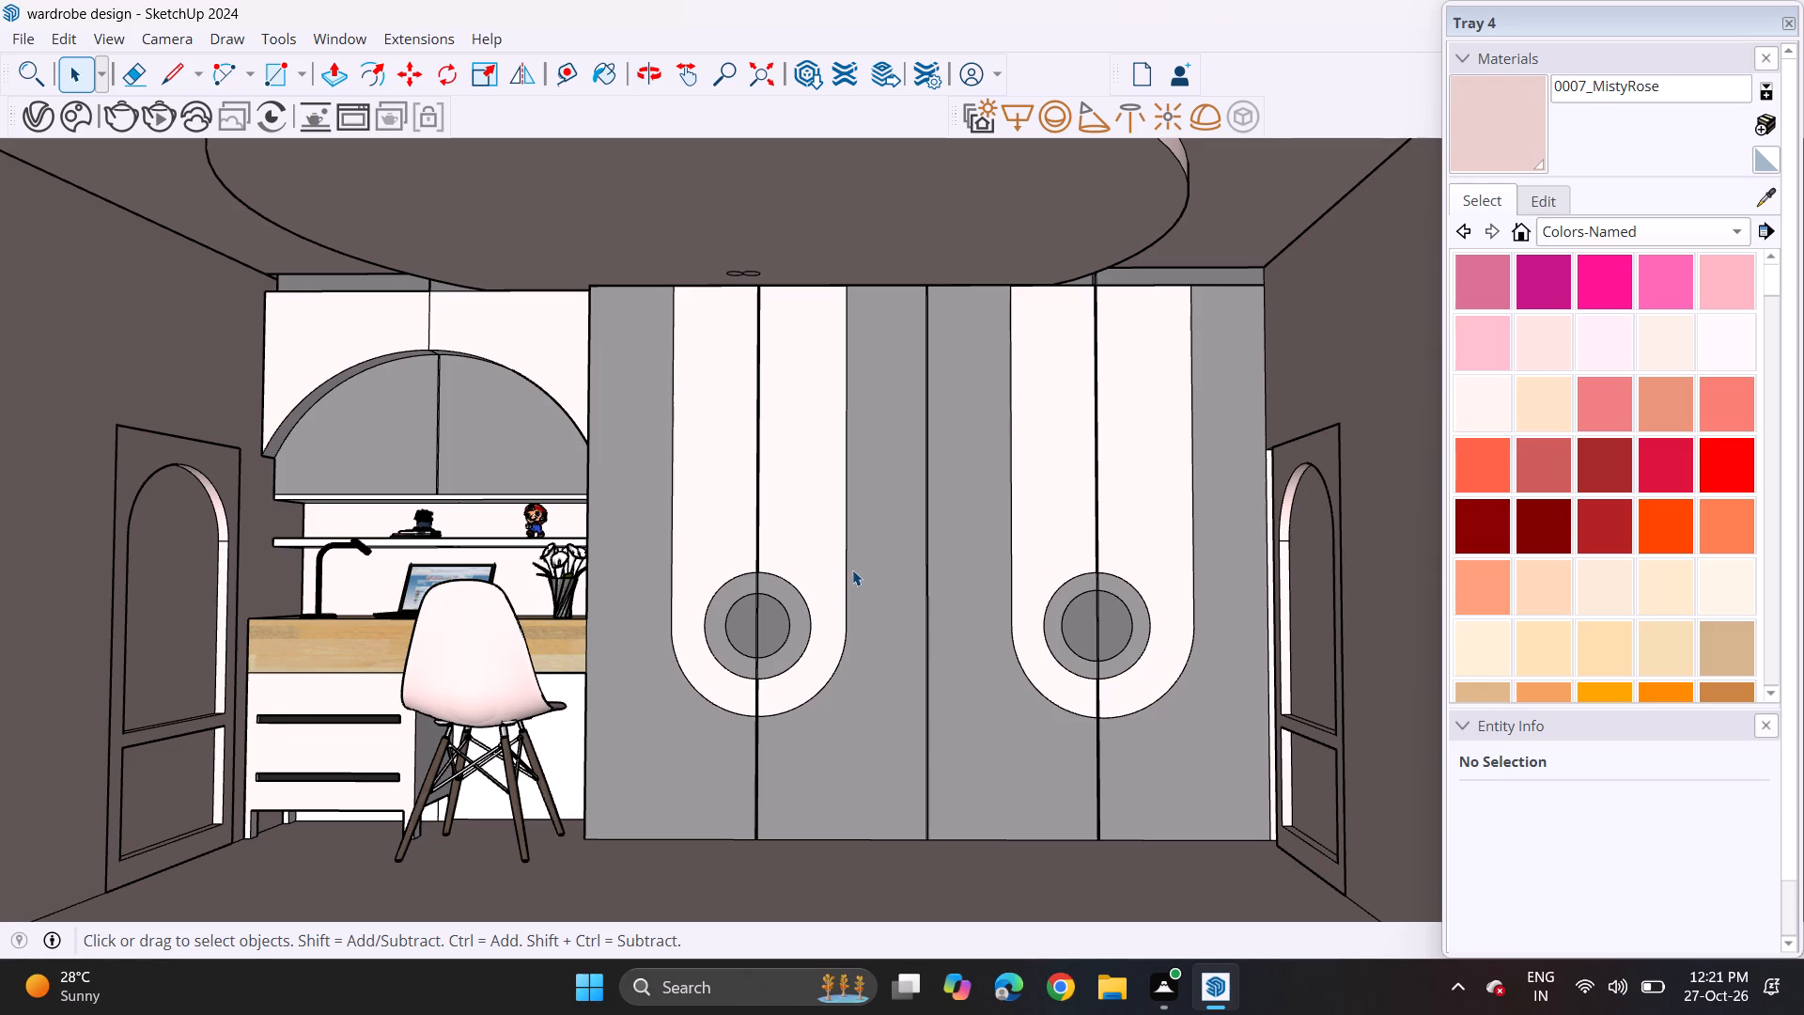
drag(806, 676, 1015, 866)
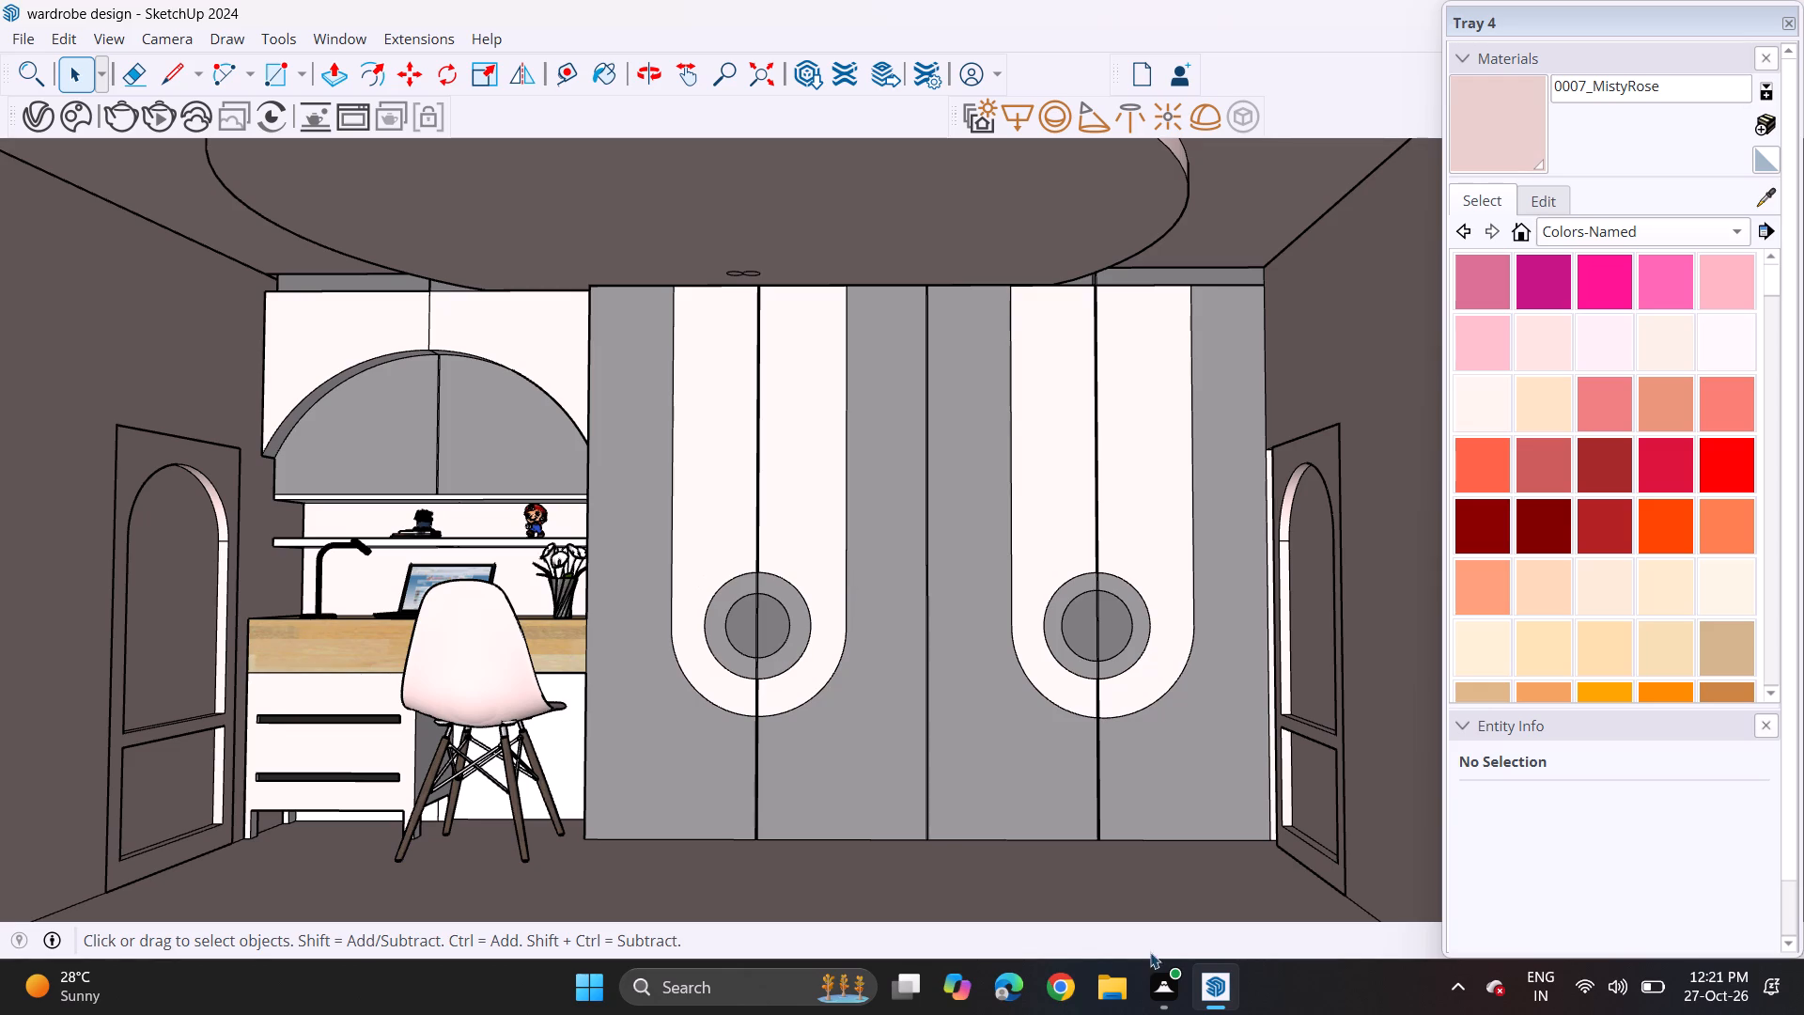